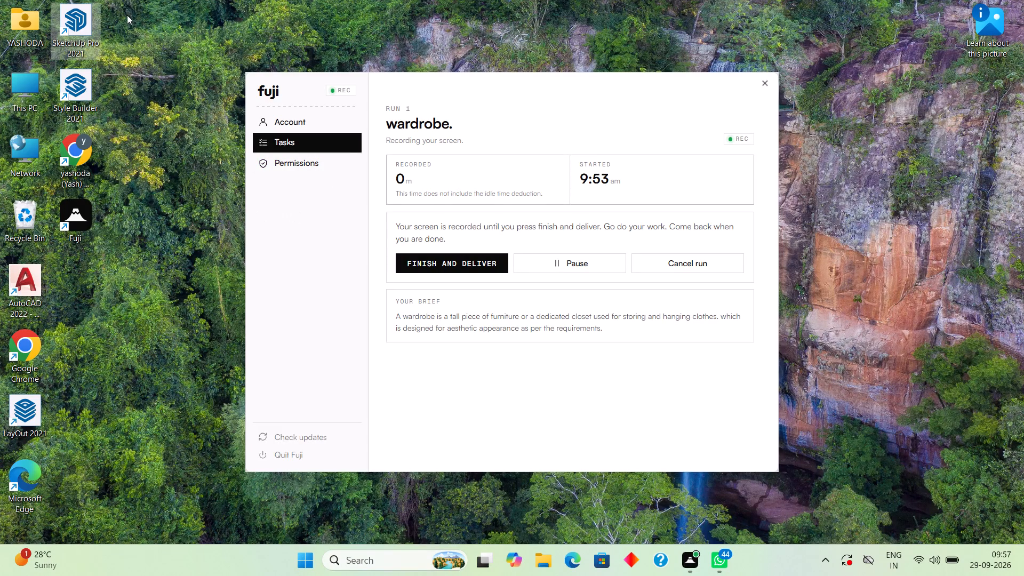
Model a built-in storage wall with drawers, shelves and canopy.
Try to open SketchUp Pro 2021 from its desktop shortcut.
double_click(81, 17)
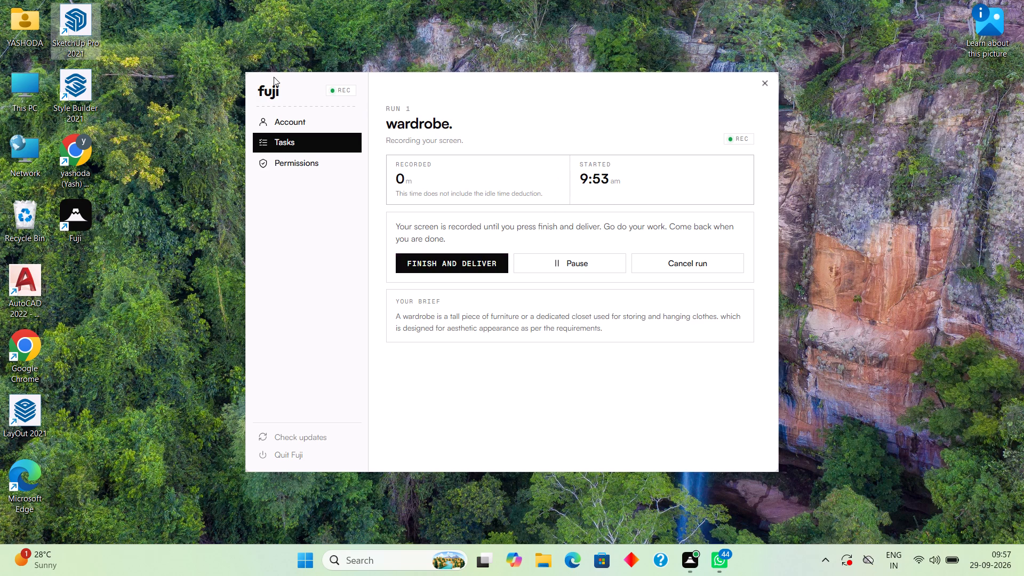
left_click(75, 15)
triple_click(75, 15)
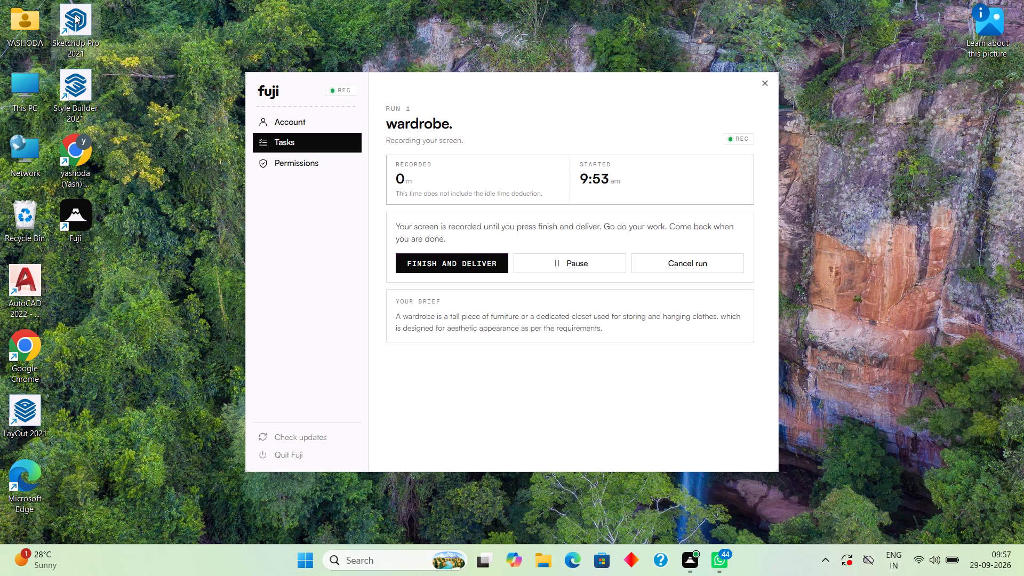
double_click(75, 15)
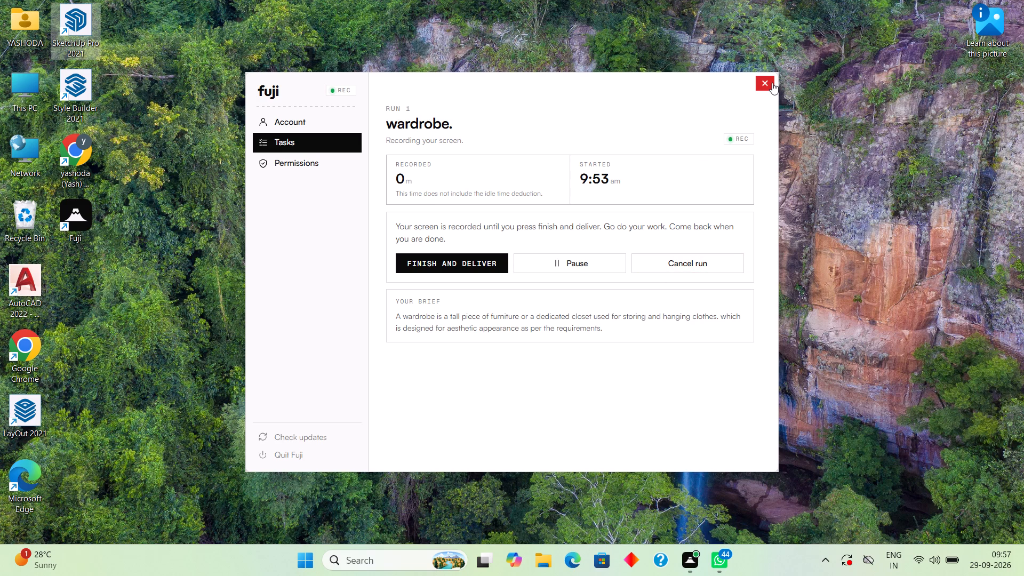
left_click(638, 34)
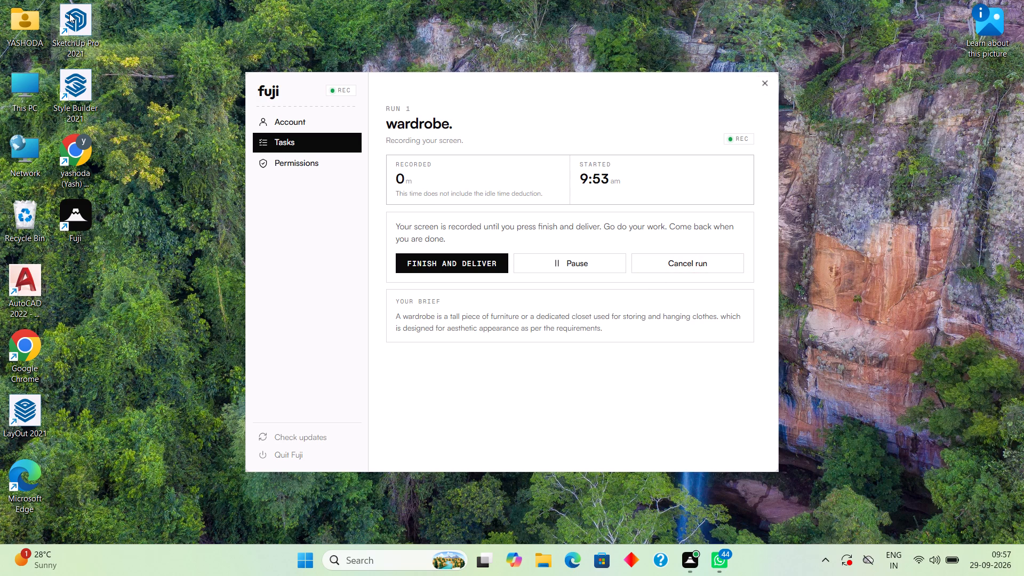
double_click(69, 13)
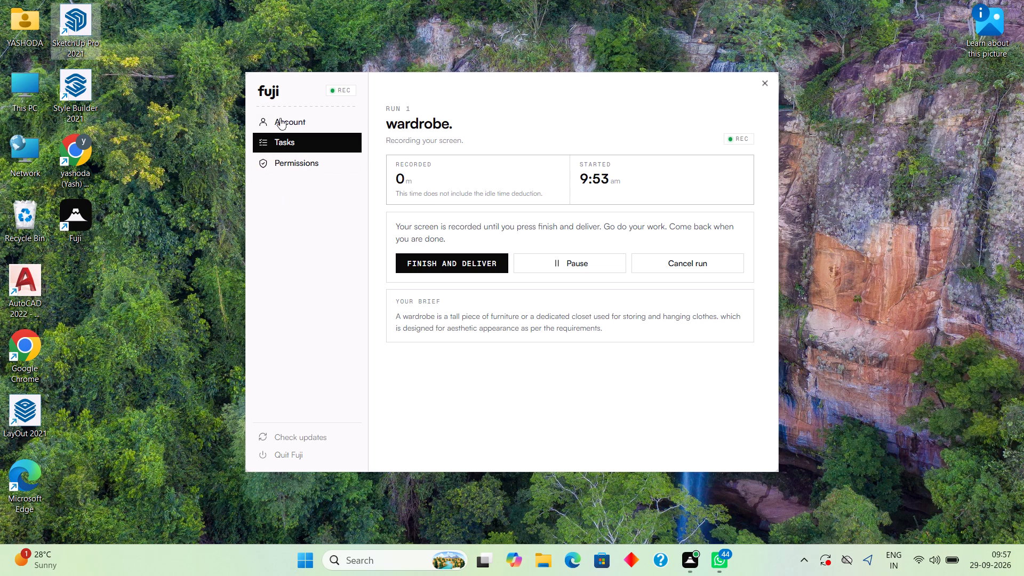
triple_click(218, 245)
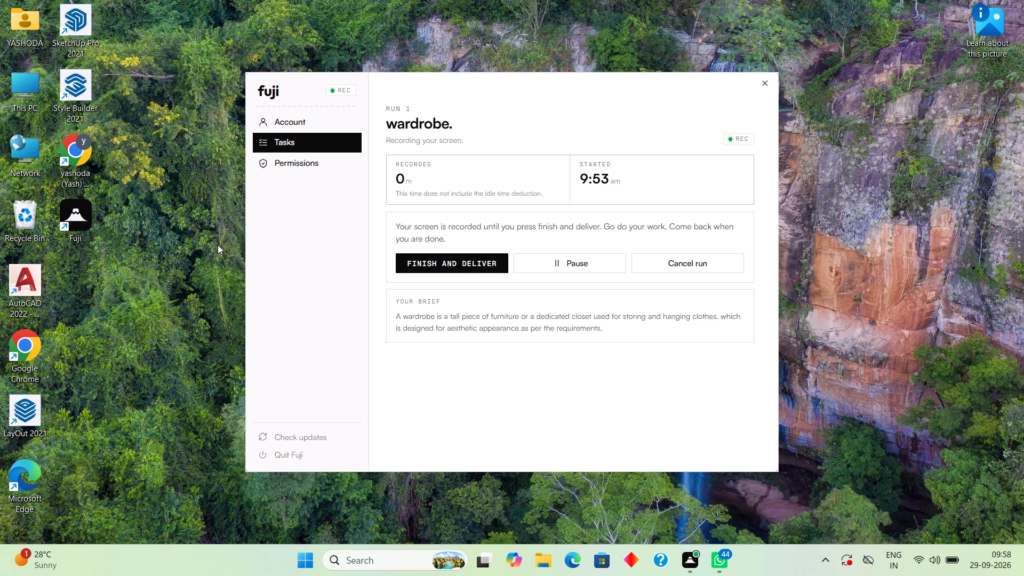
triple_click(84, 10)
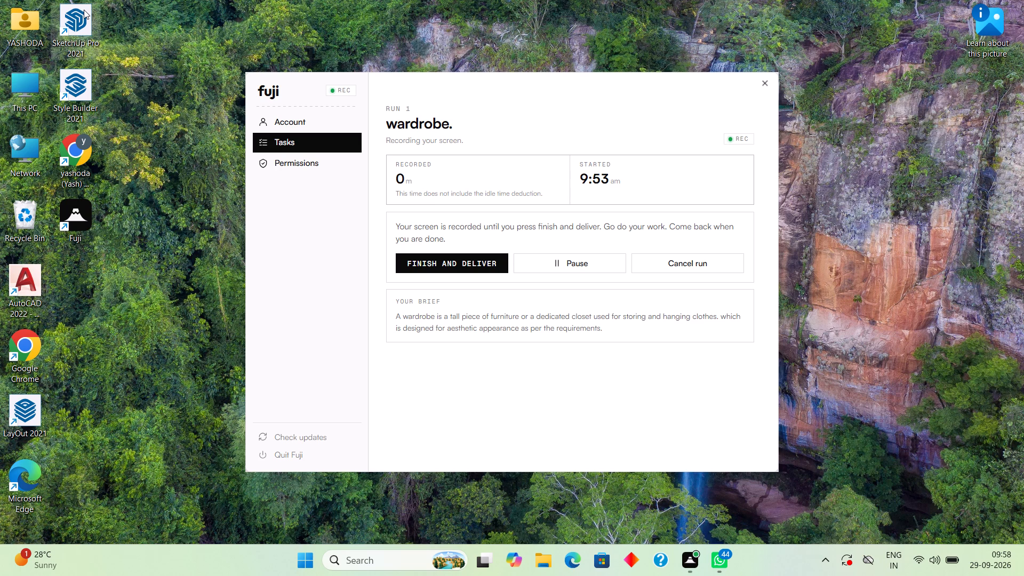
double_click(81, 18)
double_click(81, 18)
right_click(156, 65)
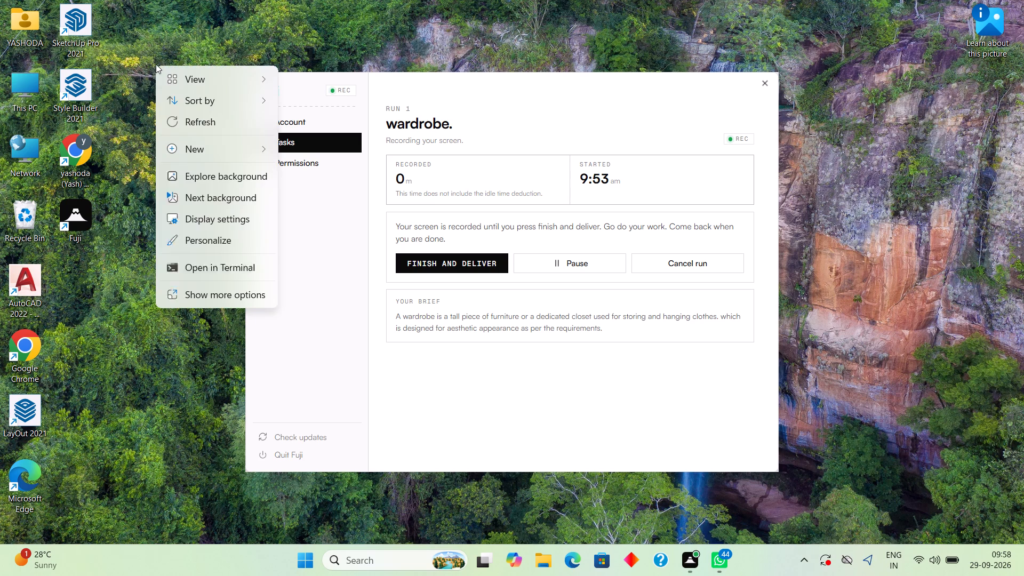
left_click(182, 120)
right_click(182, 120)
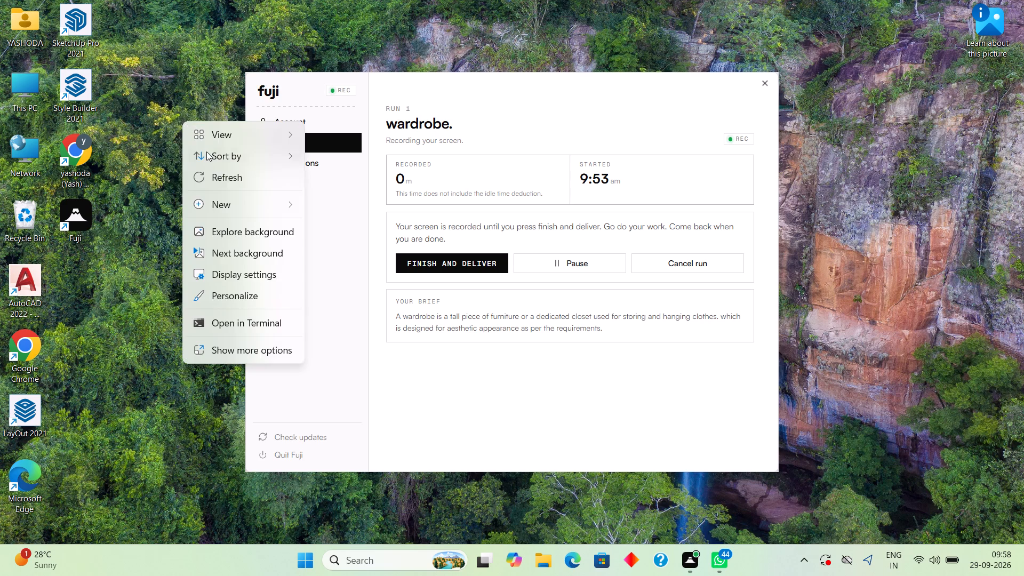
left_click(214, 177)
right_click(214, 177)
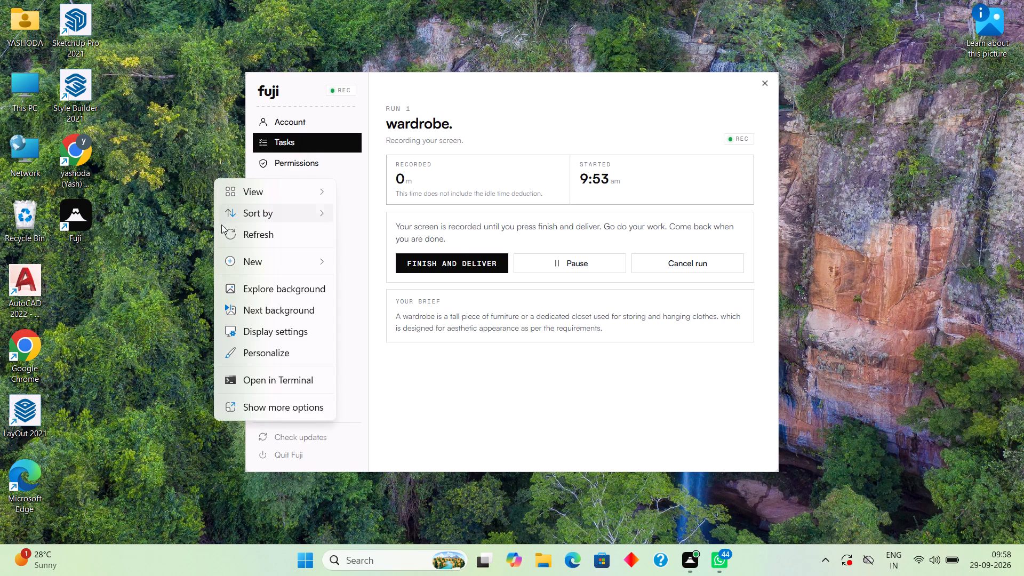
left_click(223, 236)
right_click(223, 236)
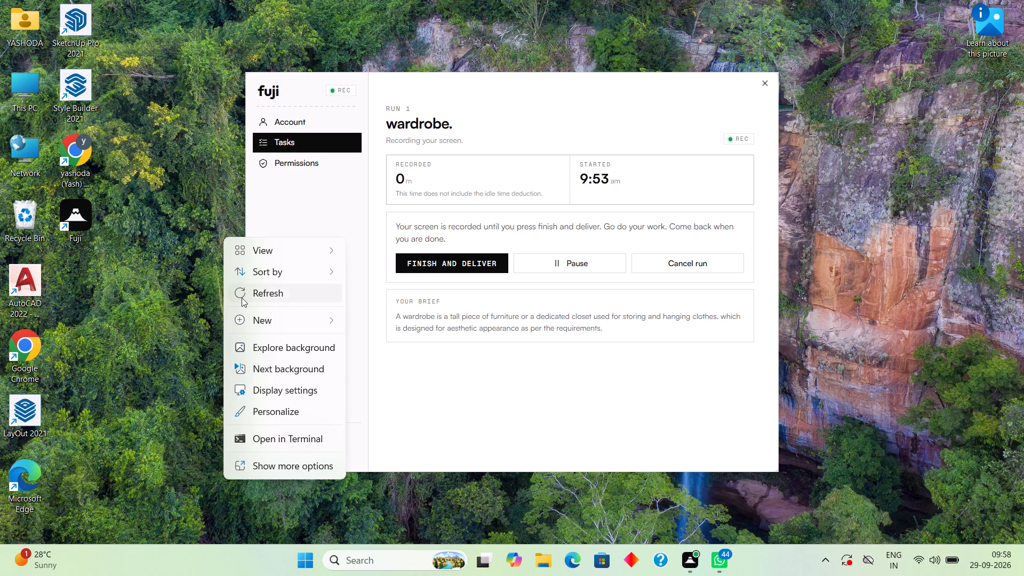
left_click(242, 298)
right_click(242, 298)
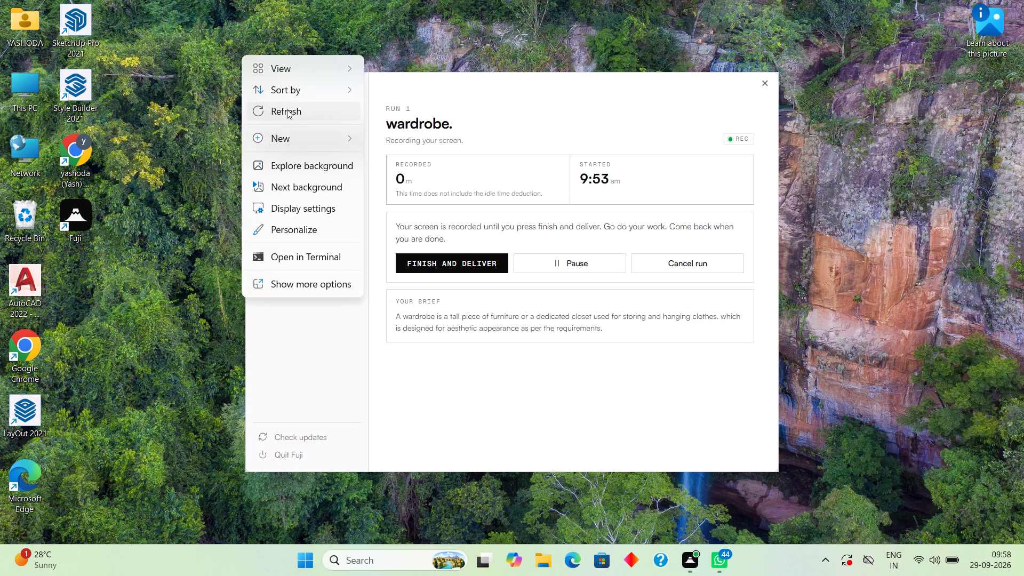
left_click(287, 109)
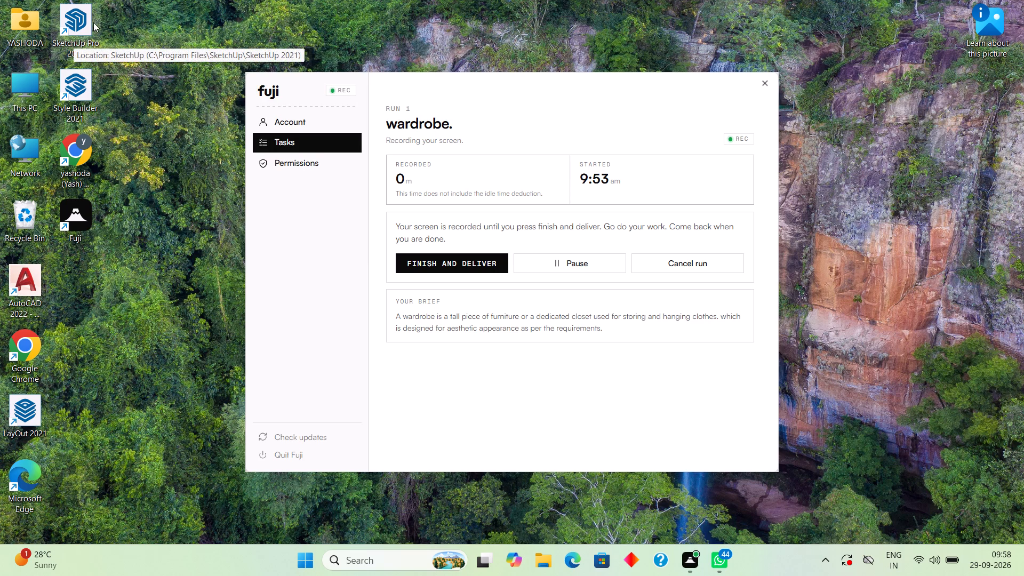
Open SketchUp Pro 2021 from its desktop shortcut.
double_click(85, 22)
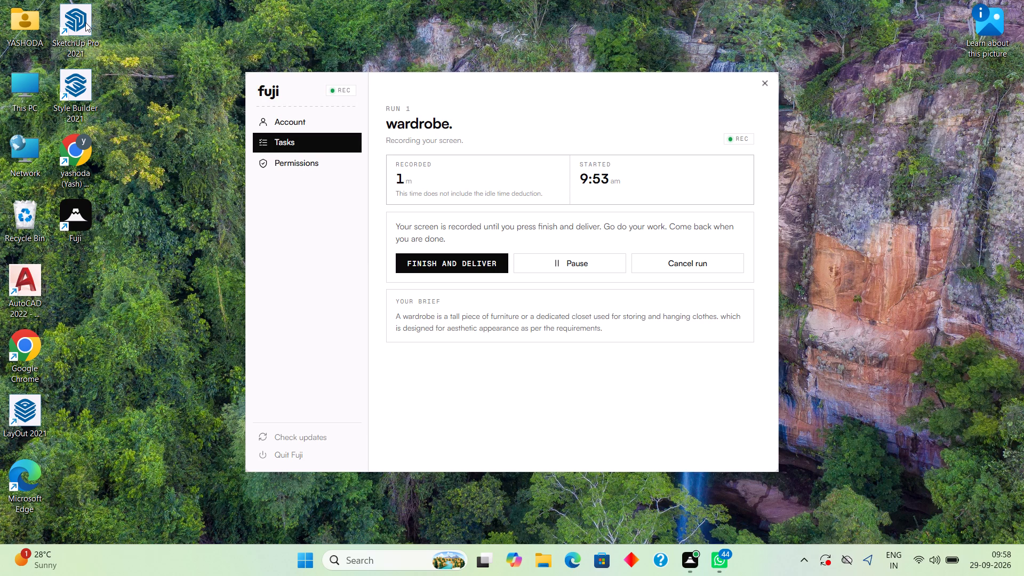
double_click(85, 22)
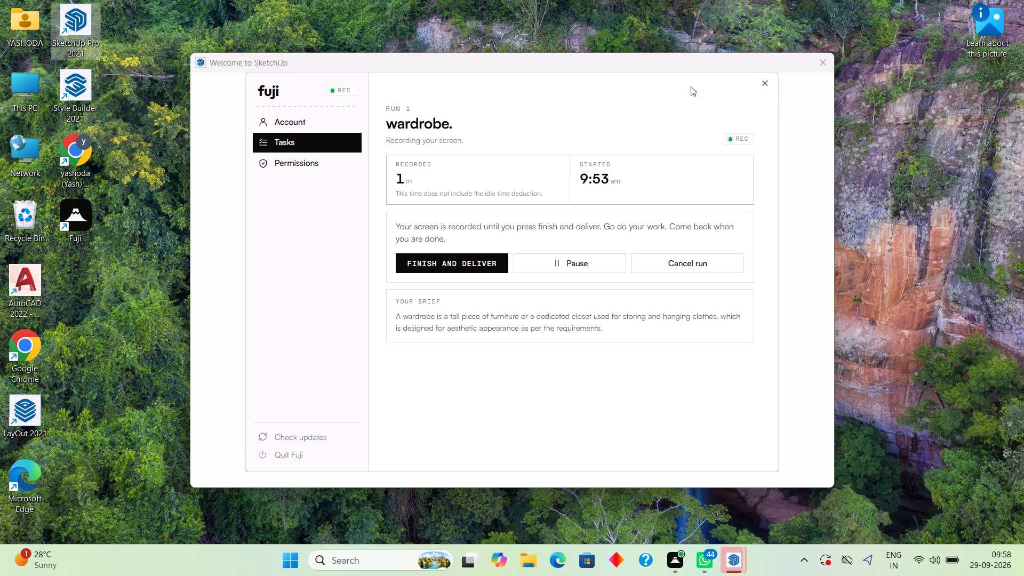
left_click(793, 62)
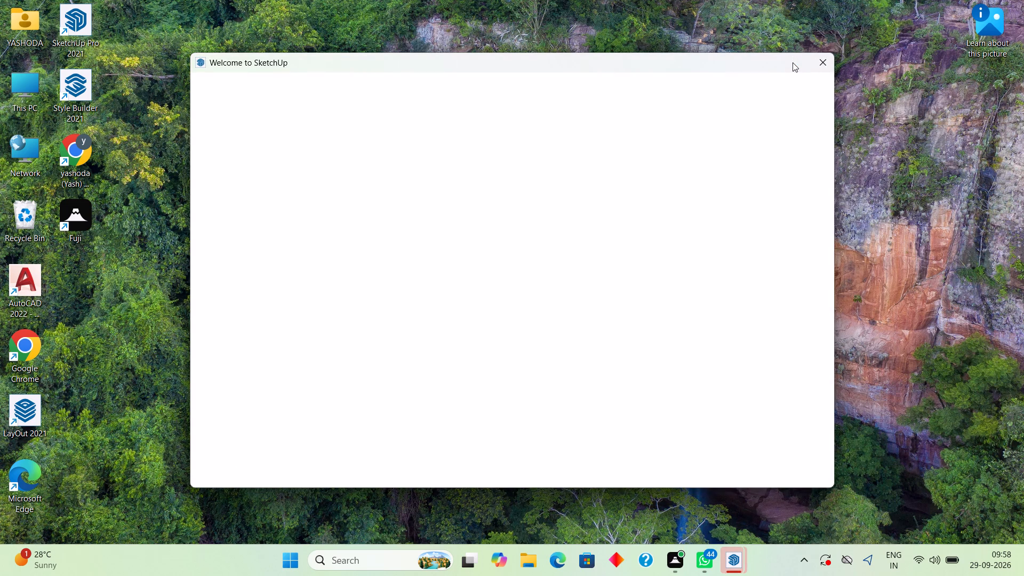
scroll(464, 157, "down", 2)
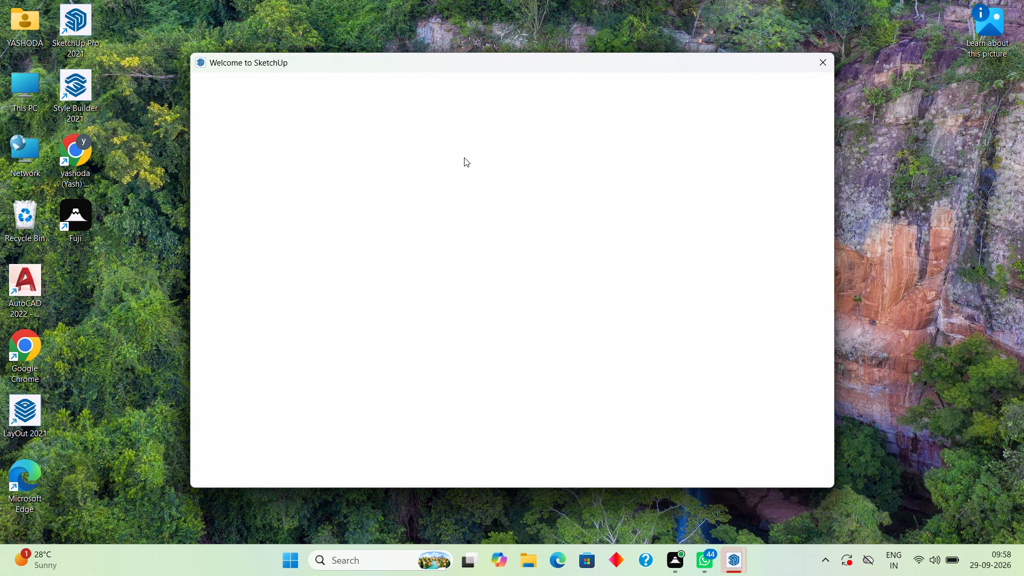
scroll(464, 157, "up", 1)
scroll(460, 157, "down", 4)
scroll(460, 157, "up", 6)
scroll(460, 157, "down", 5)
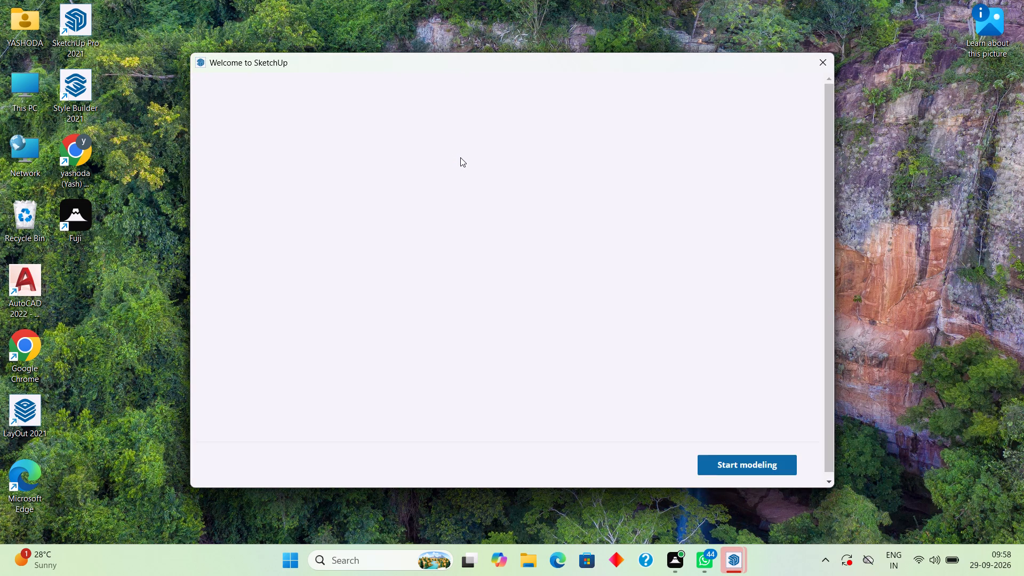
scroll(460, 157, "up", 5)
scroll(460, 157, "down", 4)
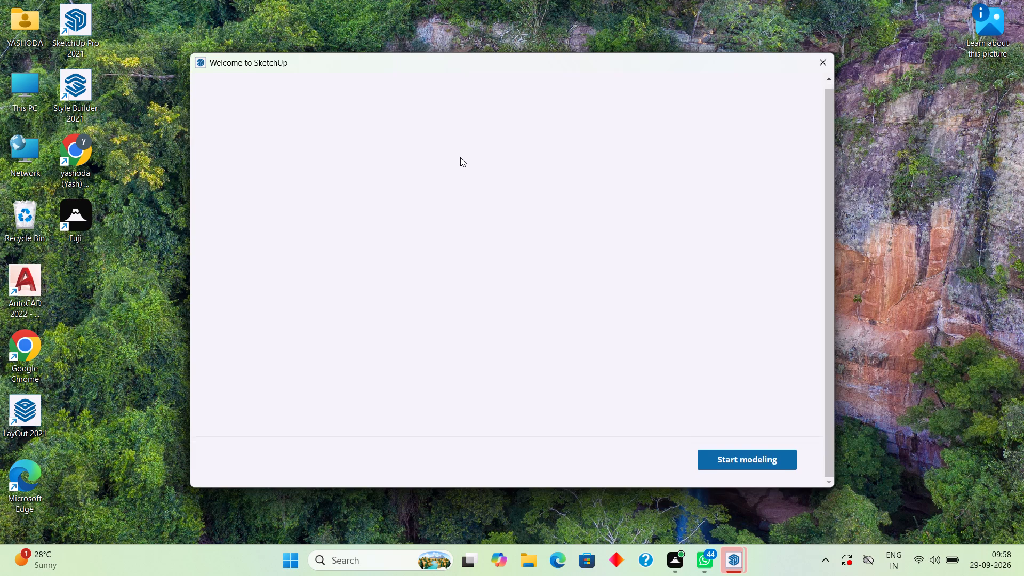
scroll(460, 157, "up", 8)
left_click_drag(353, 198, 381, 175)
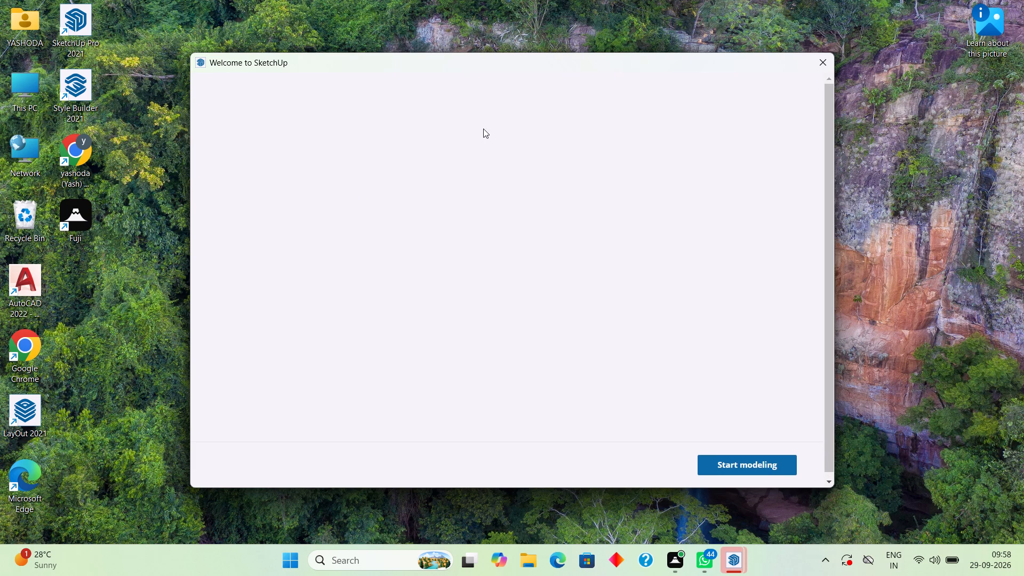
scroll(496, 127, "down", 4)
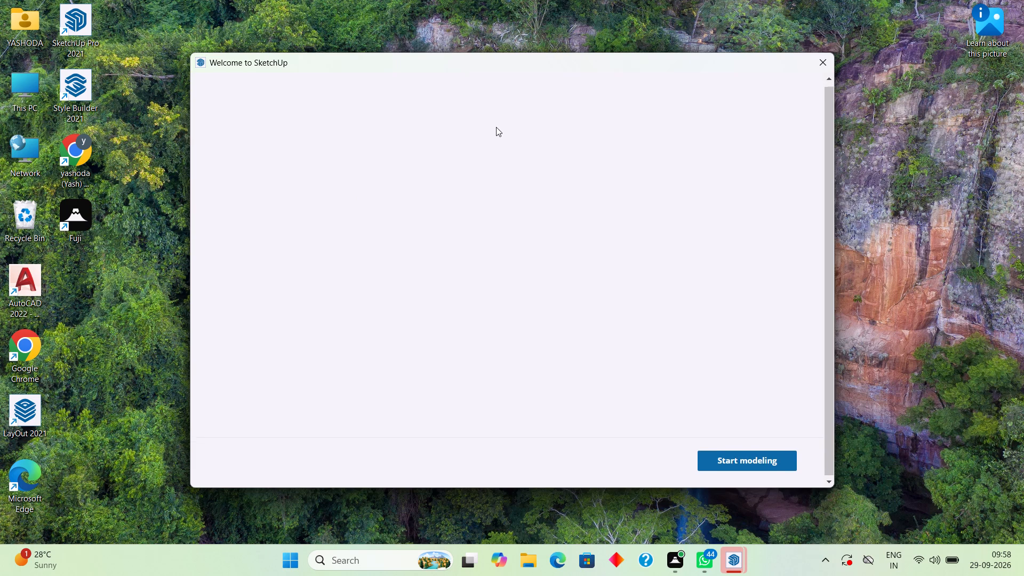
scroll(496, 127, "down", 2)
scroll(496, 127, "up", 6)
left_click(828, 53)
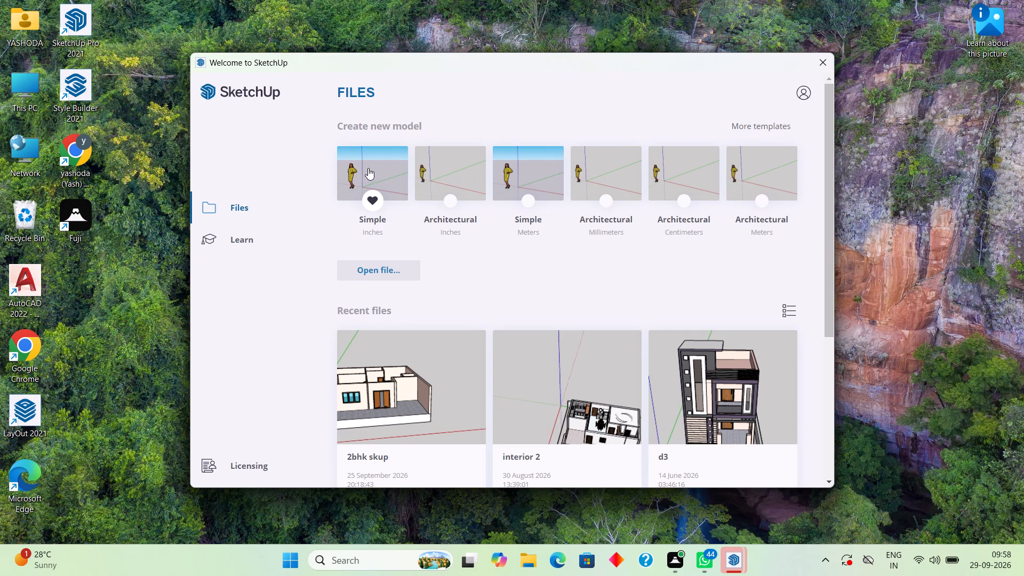
Create a new model from the Architectural template in inches and dismiss the remaining welcome window.
left_click(461, 170)
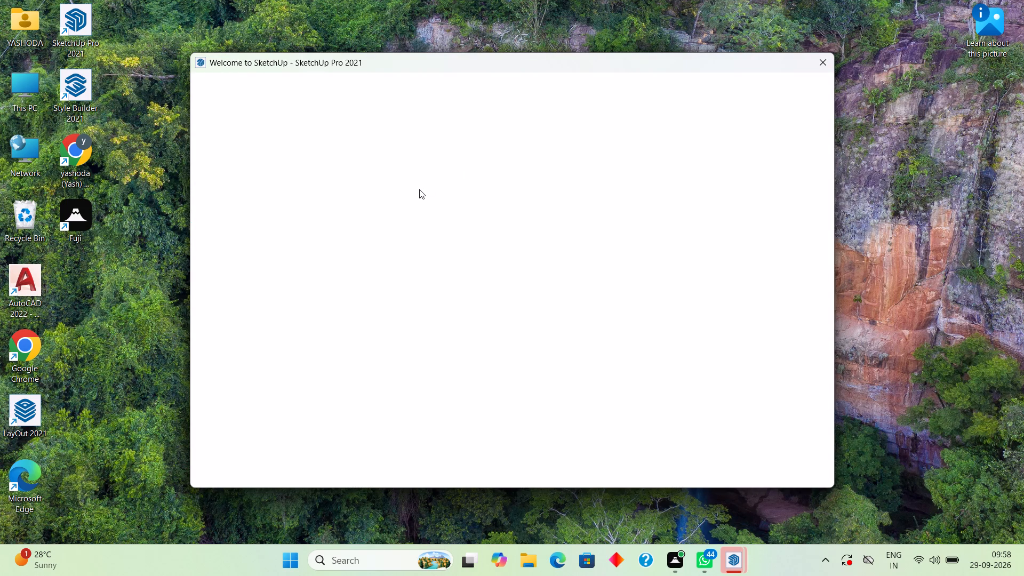
scroll(497, 129, "down", 5)
scroll(497, 129, "up", 4)
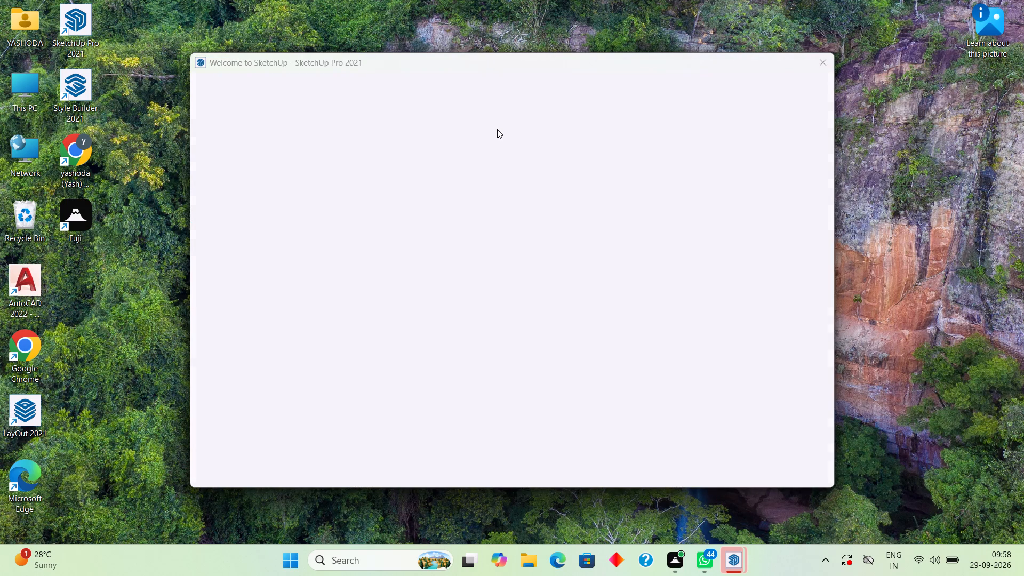
scroll(497, 129, "up", 1)
scroll(529, 97, "down", 4)
scroll(529, 97, "up", 7)
left_click(822, 59)
left_click(822, 59)
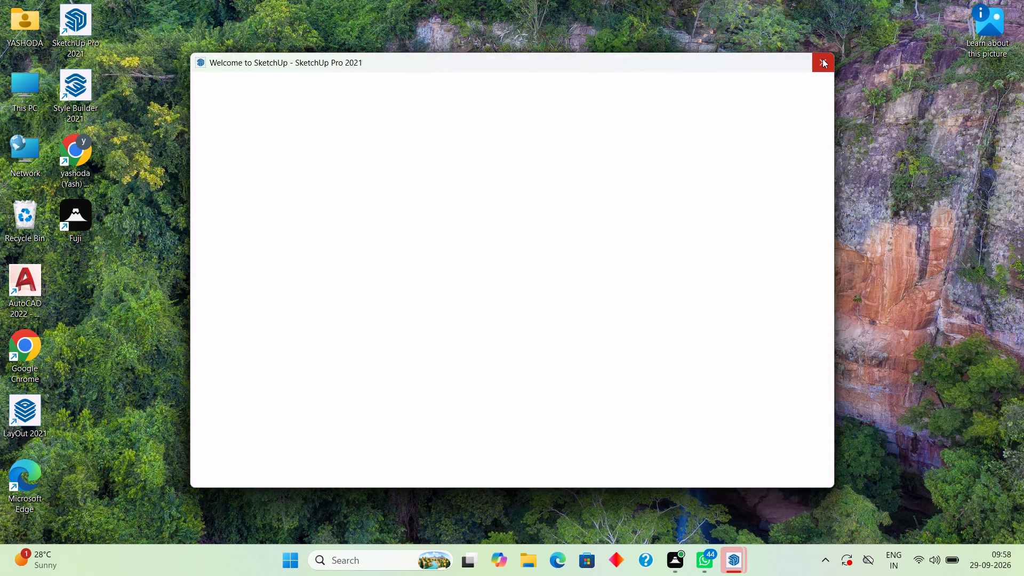
left_click(822, 59)
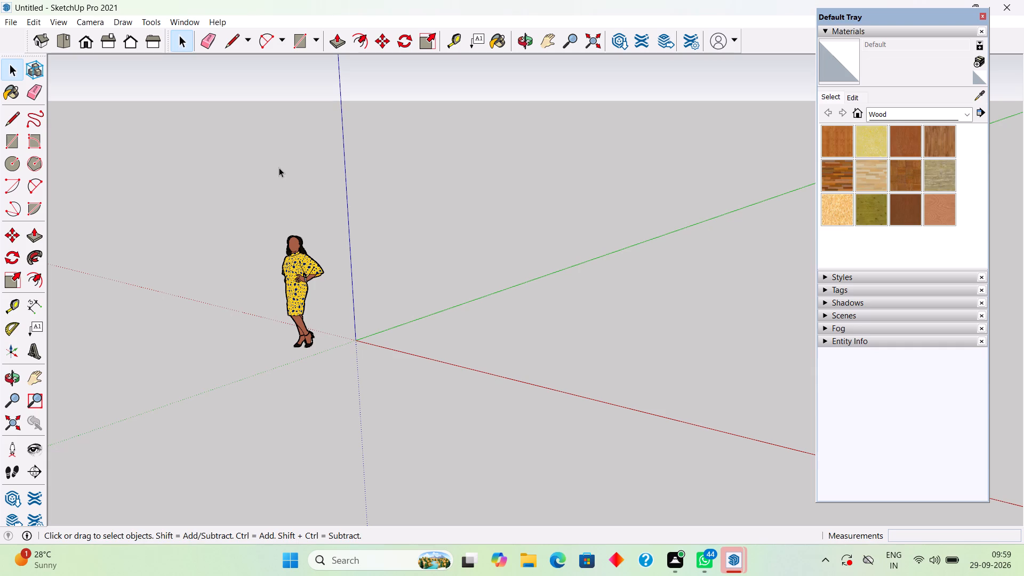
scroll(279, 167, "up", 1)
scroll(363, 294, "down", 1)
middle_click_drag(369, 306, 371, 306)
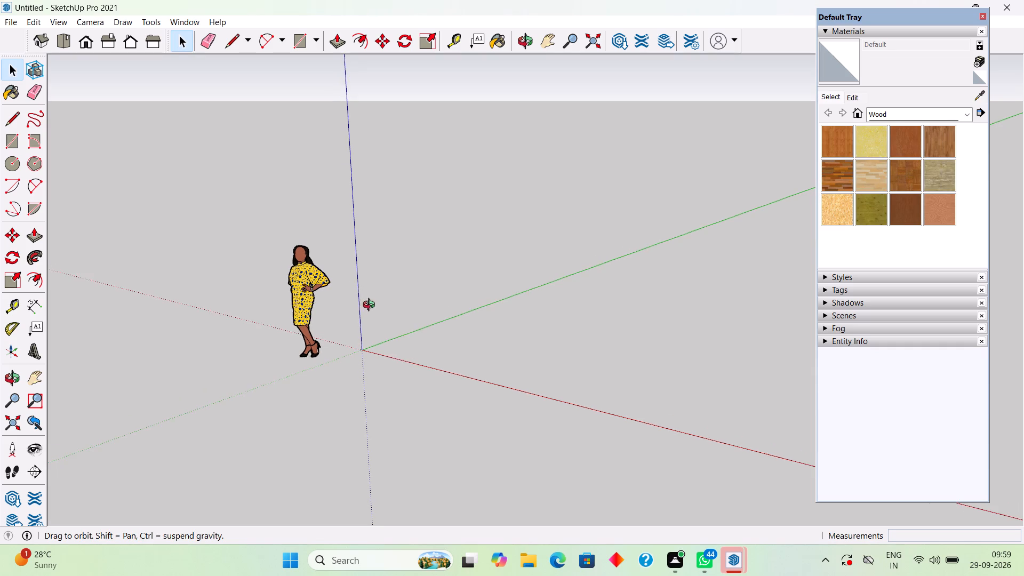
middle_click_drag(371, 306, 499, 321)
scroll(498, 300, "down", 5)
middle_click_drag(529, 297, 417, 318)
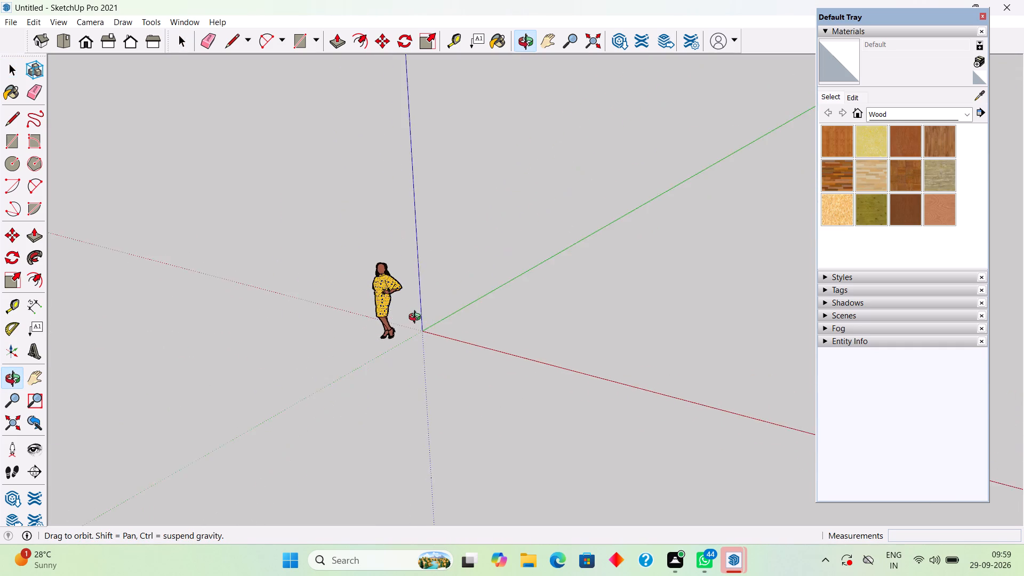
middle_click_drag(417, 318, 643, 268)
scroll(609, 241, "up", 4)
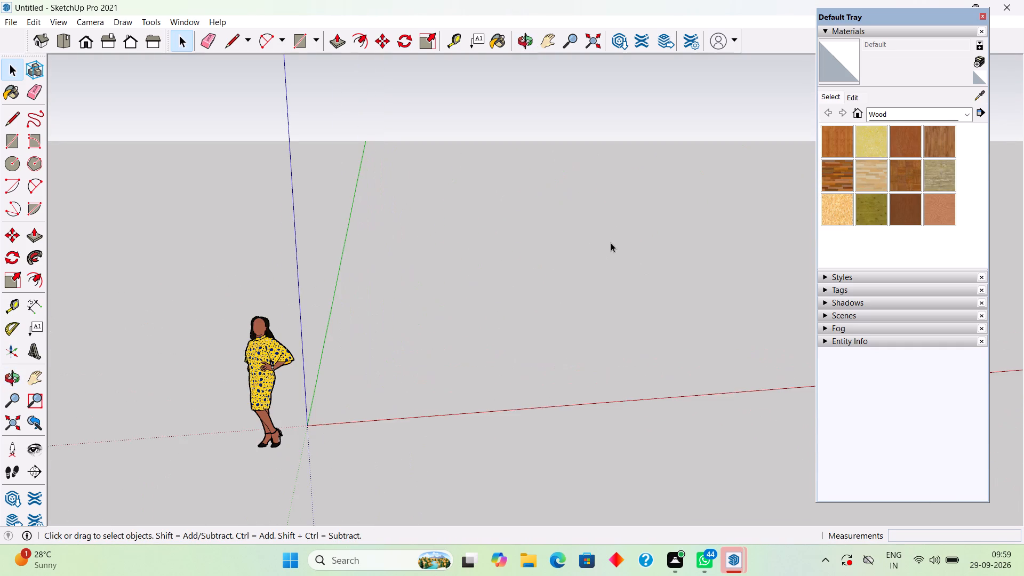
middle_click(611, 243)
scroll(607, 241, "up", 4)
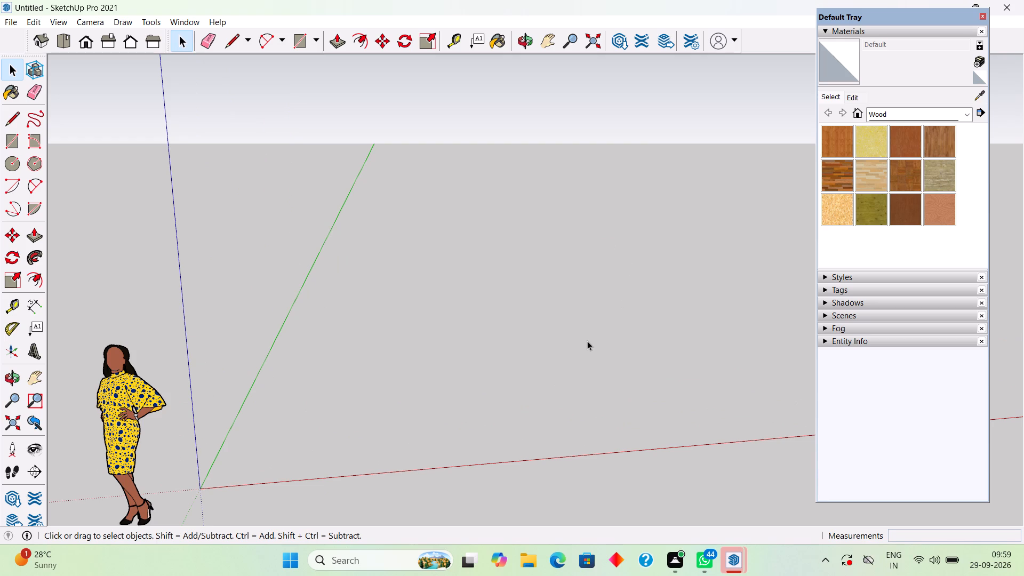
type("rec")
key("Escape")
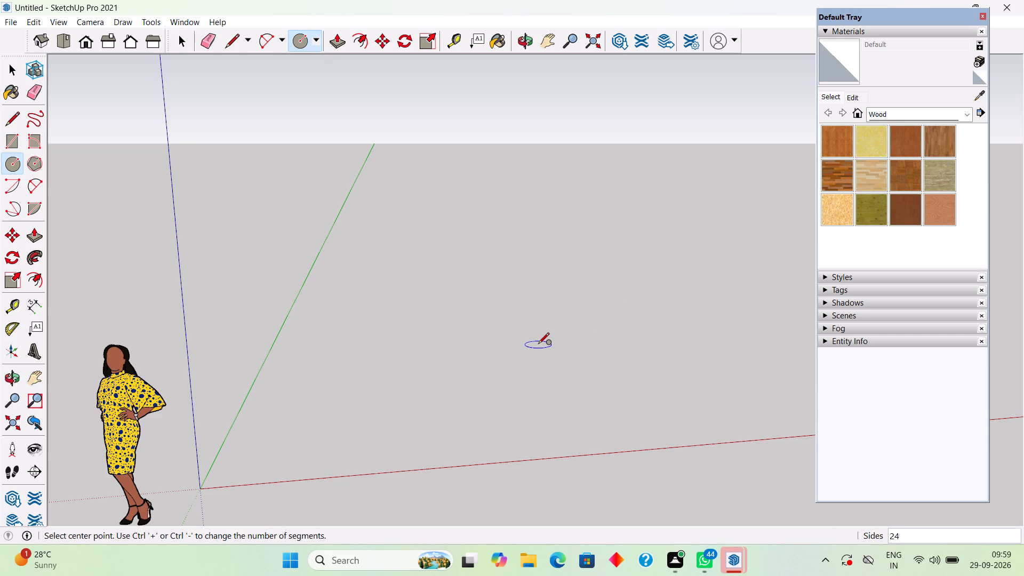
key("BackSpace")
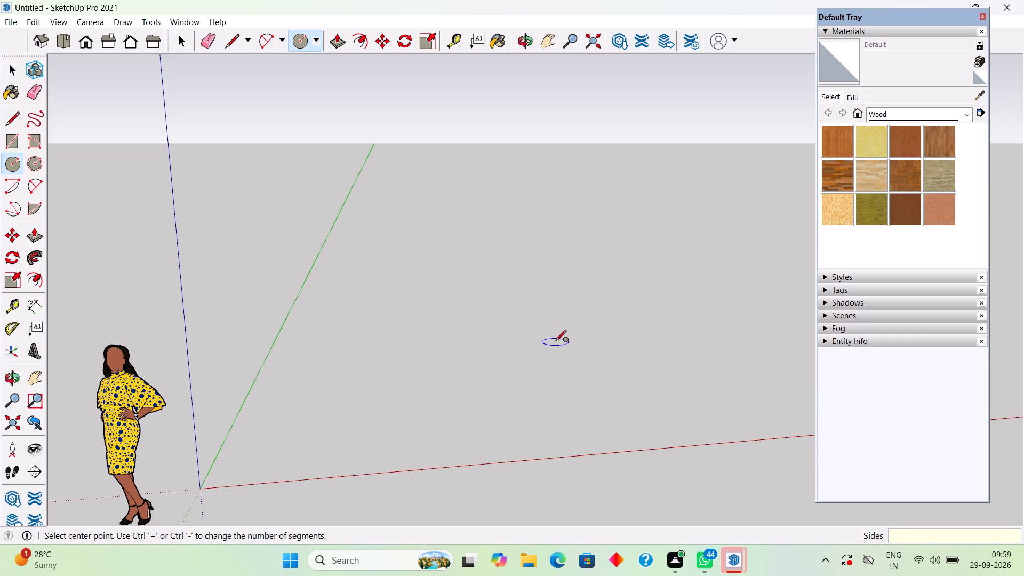
Draw an 8' by 5' rectangle on the ground plane for the wardrobe base.
key("space")
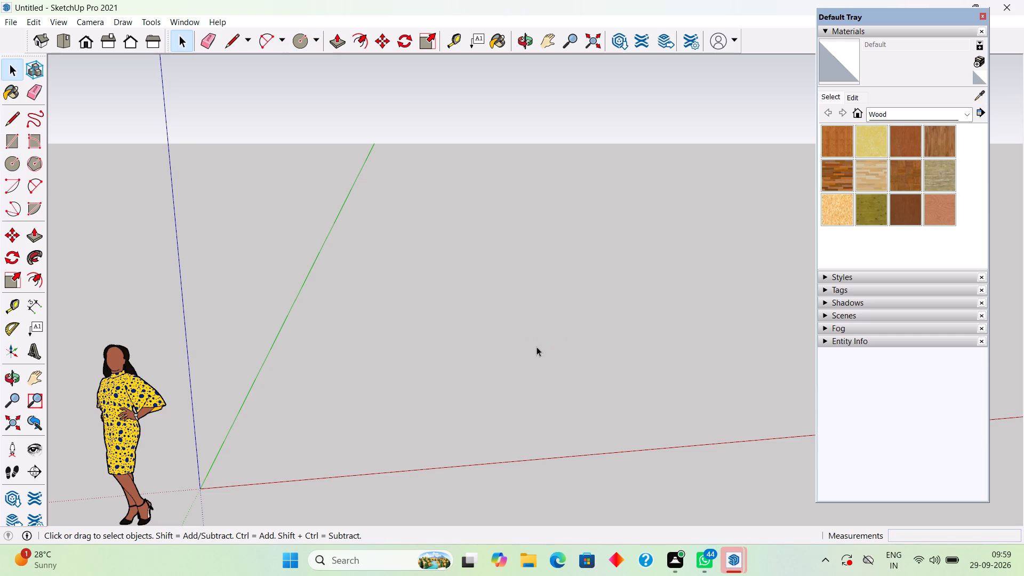
key("r")
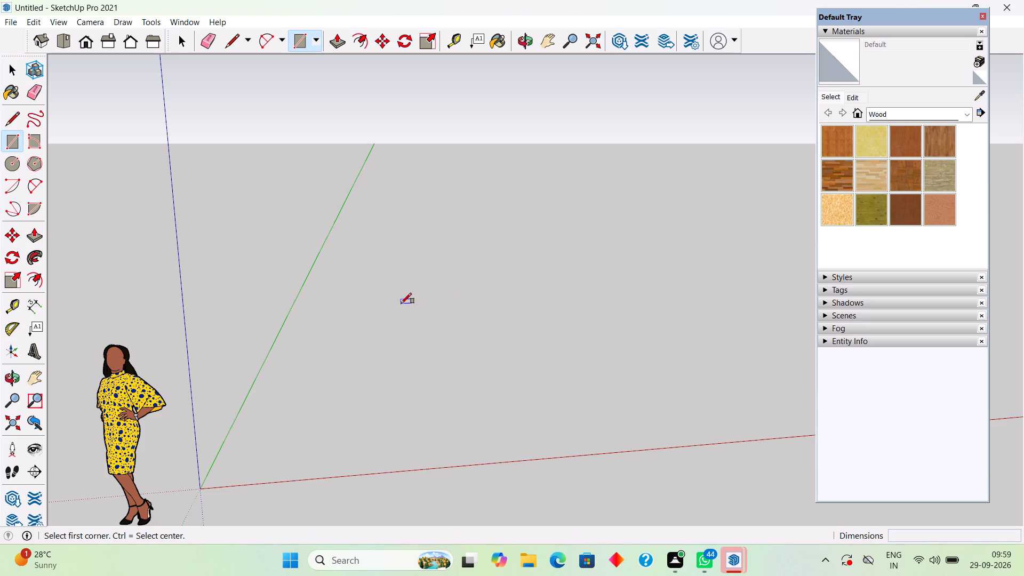
left_click(401, 303)
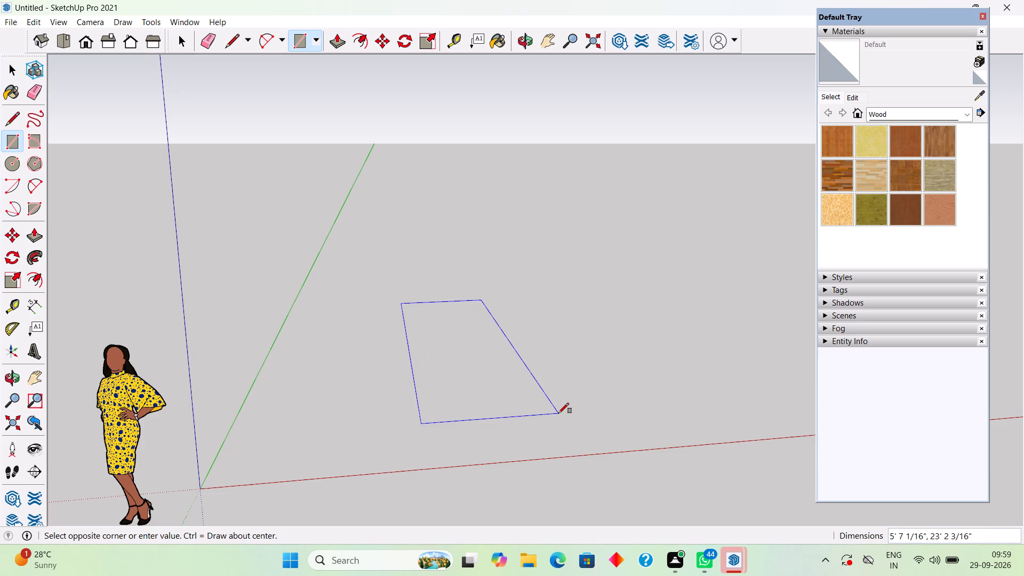
type("8'")
key("comma")
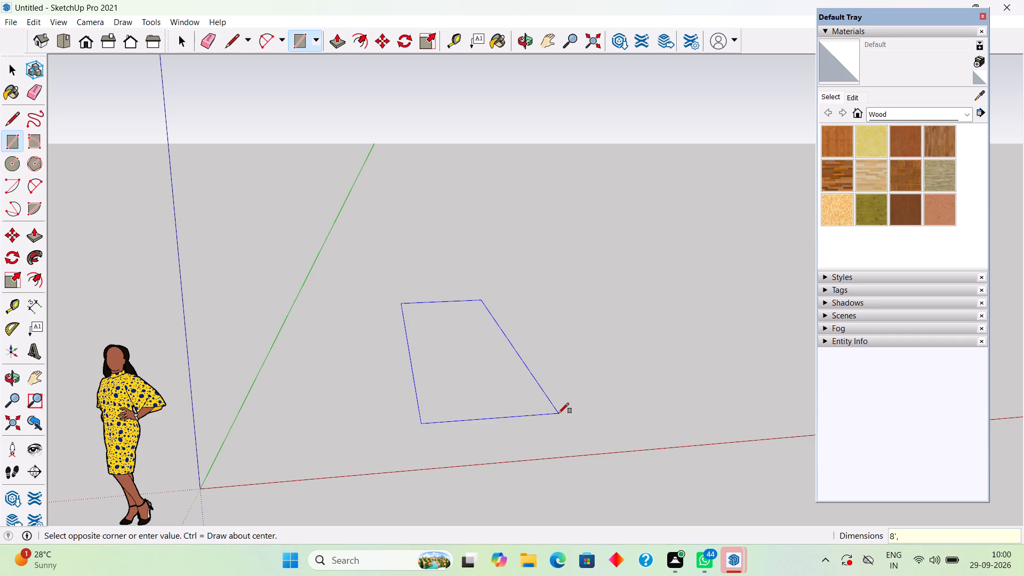
key("5")
key("comma")
key("BackSpace")
key("apostrophe")
key("Return")
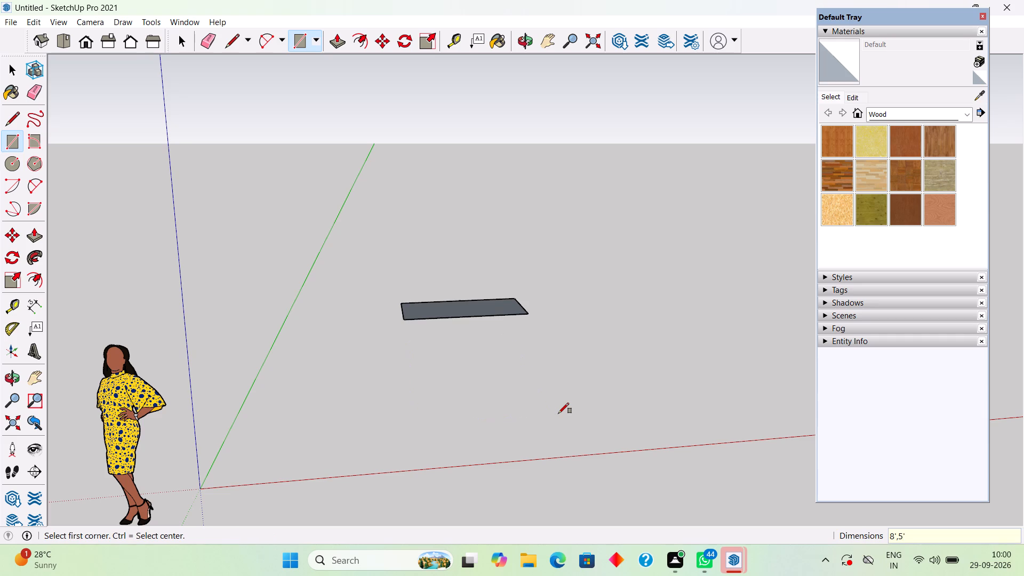
key("space")
Move the whole base rectangle about 14' 9" along the green axis toward the red axis.
scroll(523, 292, "up", 4)
middle_click_drag(394, 307, 407, 395)
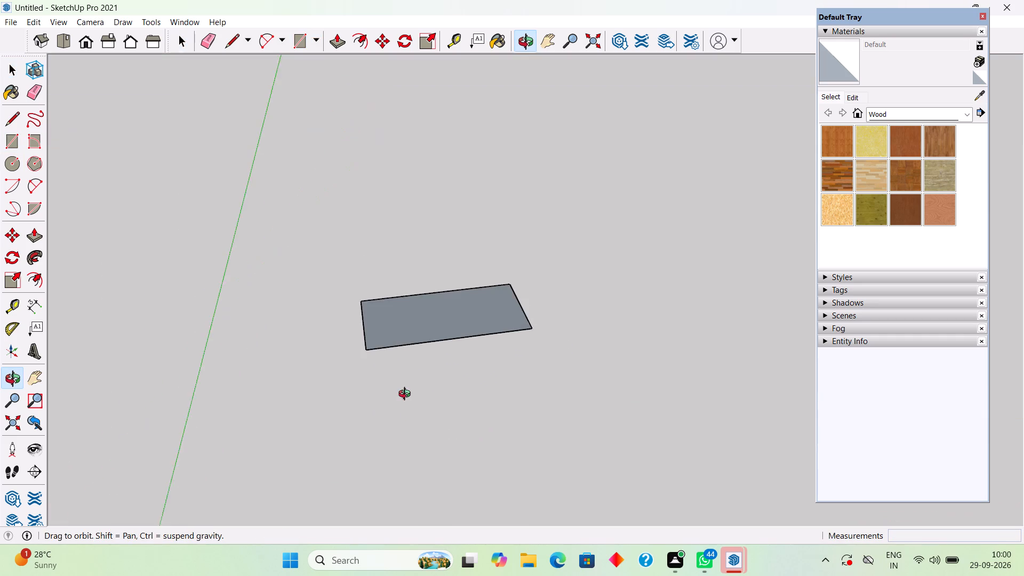
middle_click_drag(407, 395, 408, 402)
scroll(437, 262, "up", 2)
left_click(445, 325)
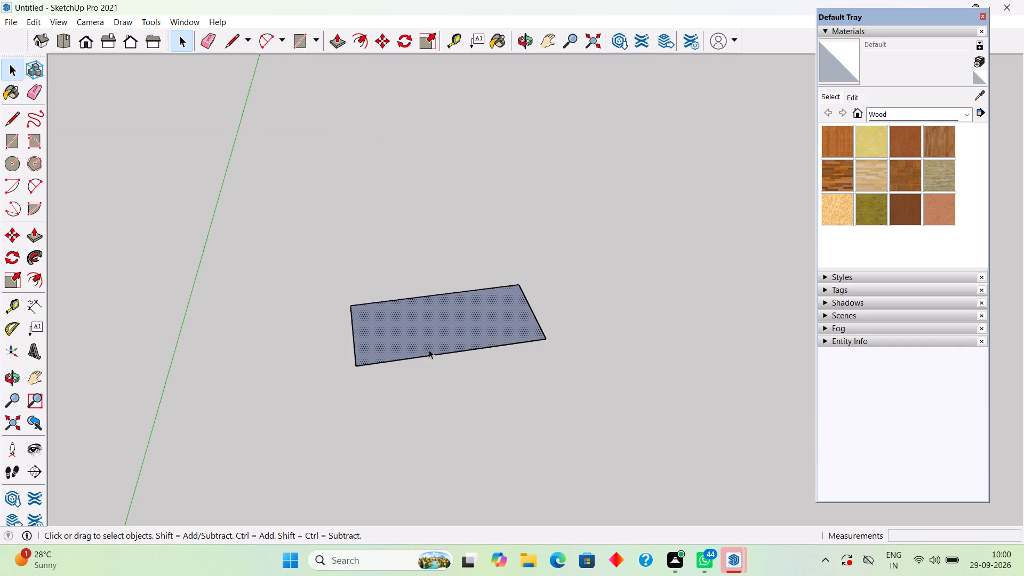
double_click(371, 355)
key("m")
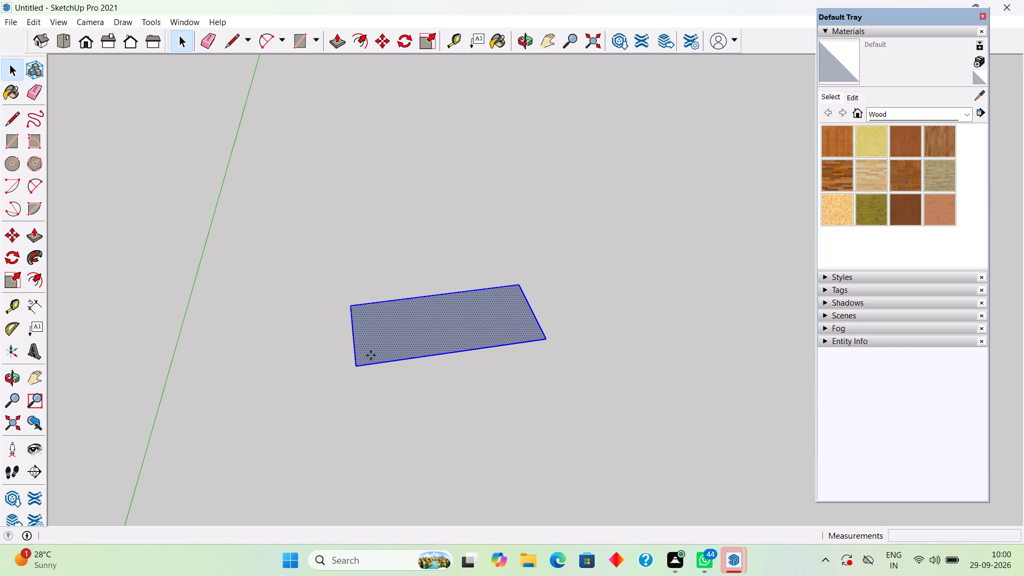
left_click(371, 355)
scroll(369, 405, "down", 15)
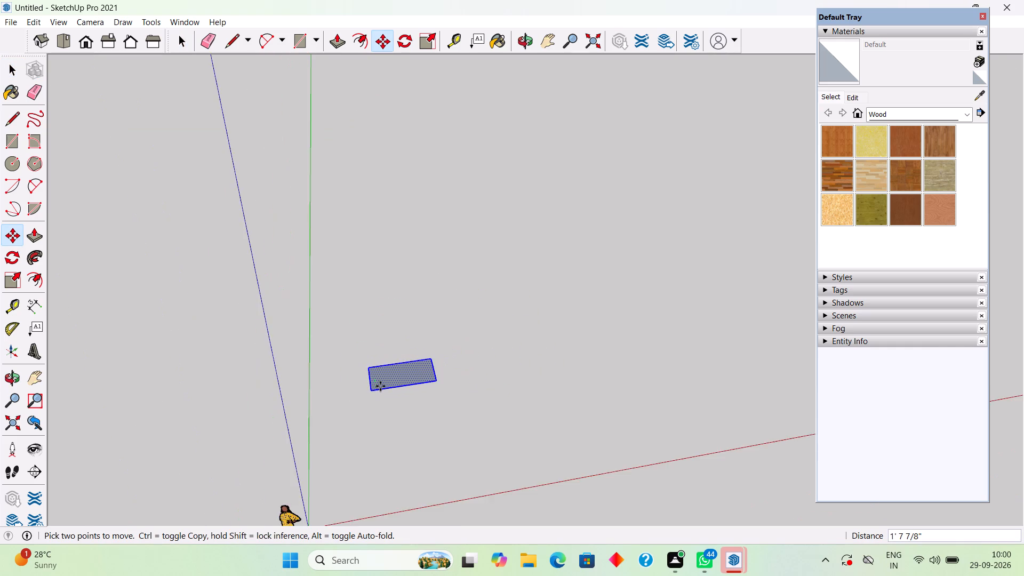
scroll(380, 386, "down", 2)
left_click(390, 434)
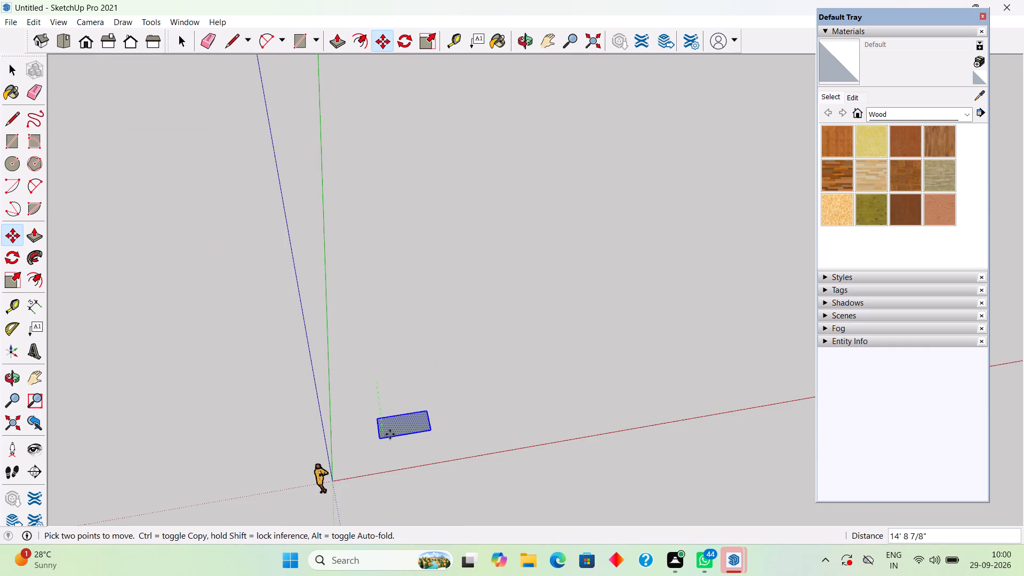
scroll(391, 422, "up", 2)
key("space")
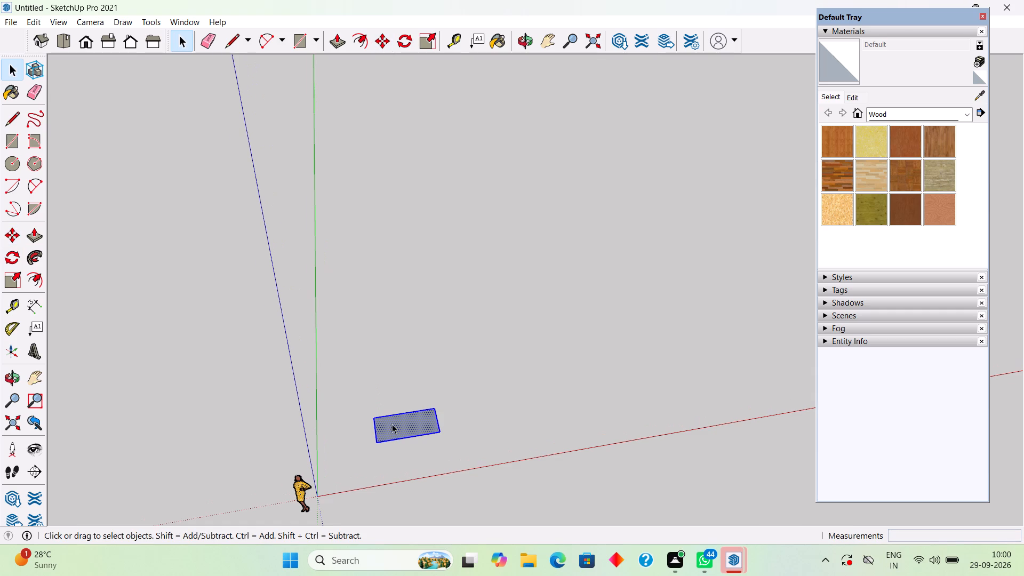
Push/Pull the base rectangle upward by 1' into a solid slab.
scroll(392, 424, "up", 3)
middle_click_drag(394, 423, 398, 363)
scroll(398, 363, "up", 1)
scroll(389, 438, "up", 2)
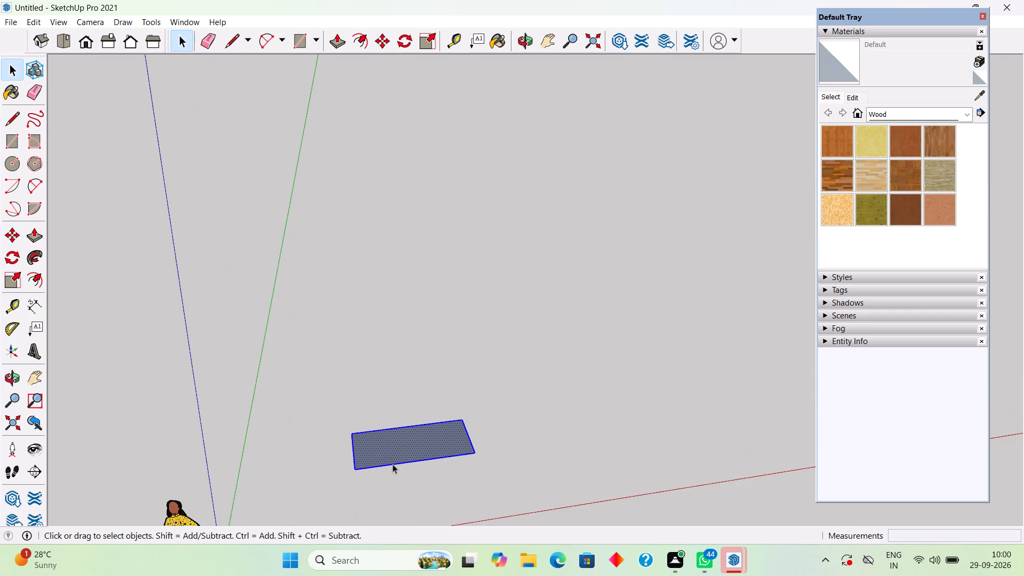
left_click(395, 483)
scroll(393, 476, "up", 2)
middle_click_drag(393, 474, 391, 473)
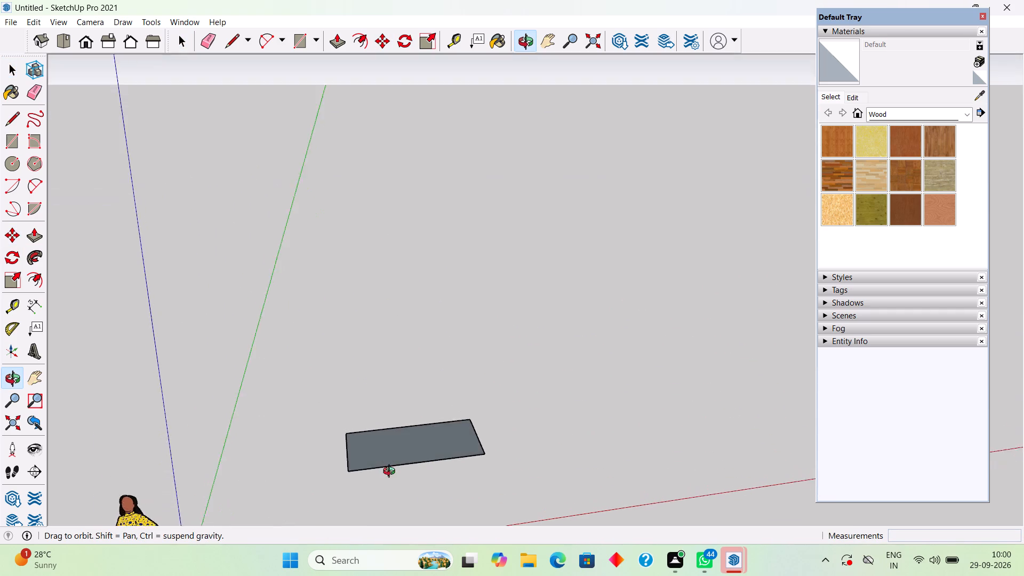
middle_click_drag(391, 473, 391, 531)
middle_click_drag(426, 406, 427, 475)
scroll(436, 415, "up", 1)
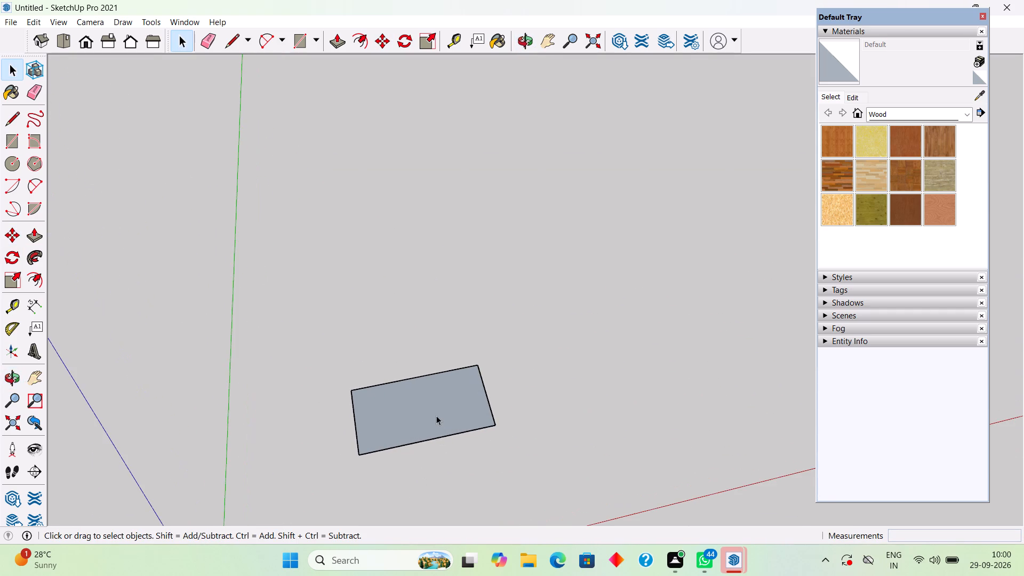
left_click(436, 415)
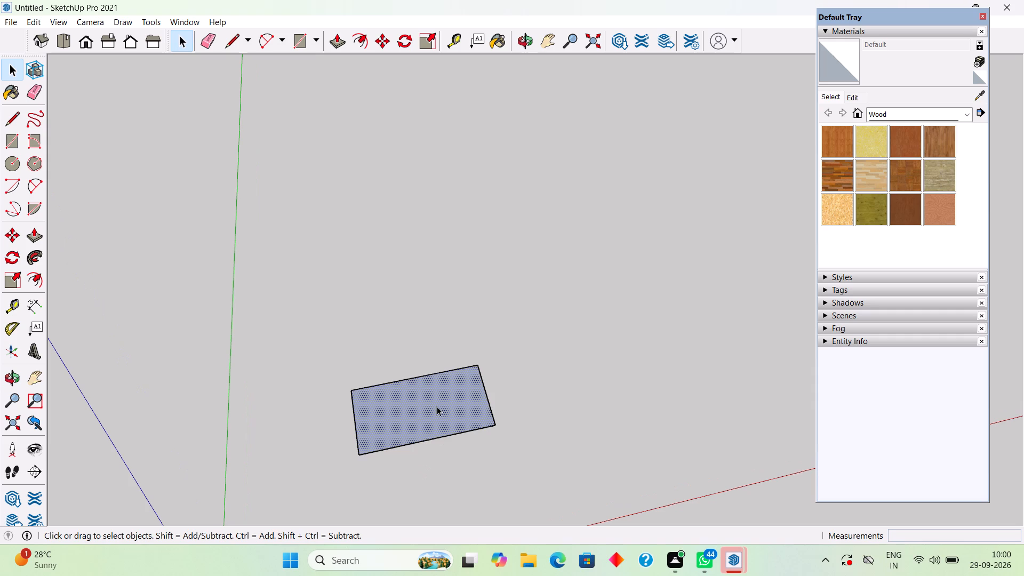
key("p")
left_click(437, 405)
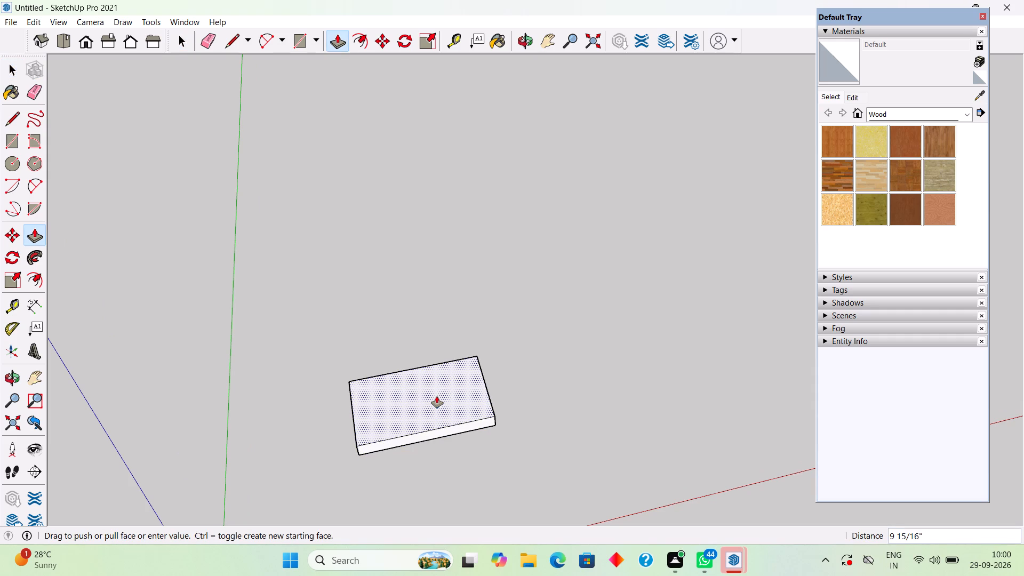
type("1'")
key("Return")
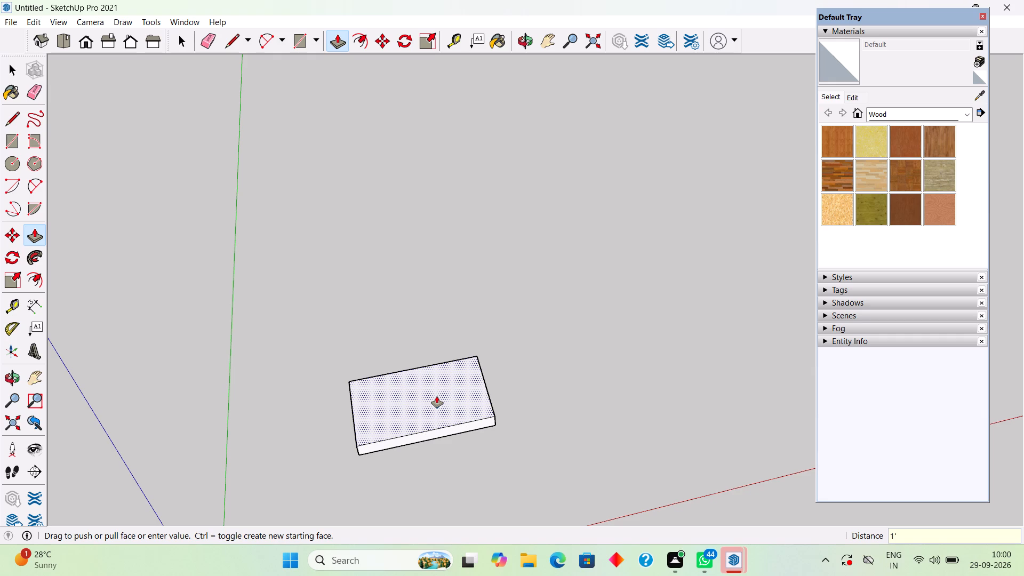
key("space")
Select all of the base slab's geometry and make it a group.
scroll(437, 396, "up", 1)
middle_click_drag(437, 396, 483, 327)
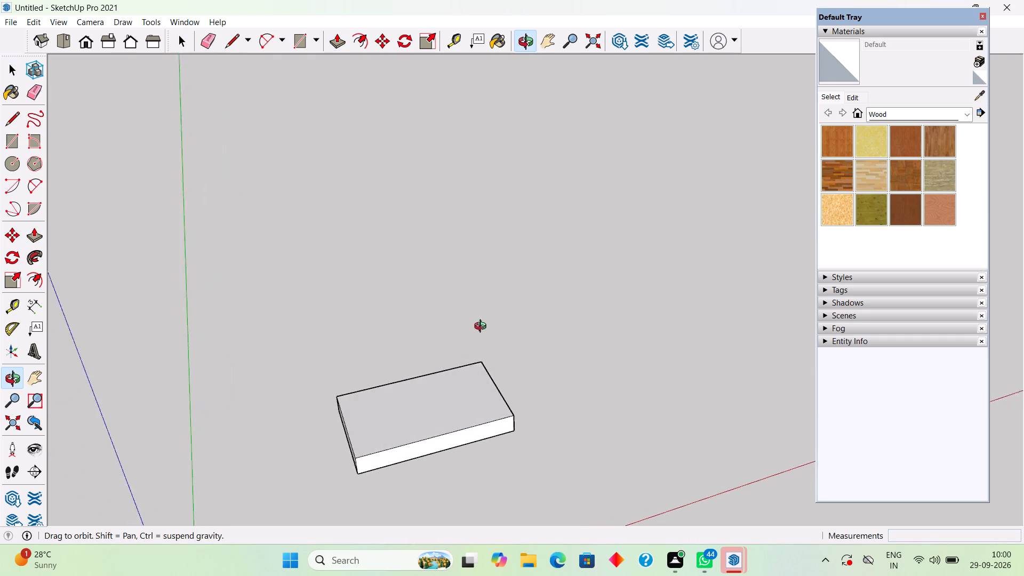
middle_click_drag(483, 327, 334, 210)
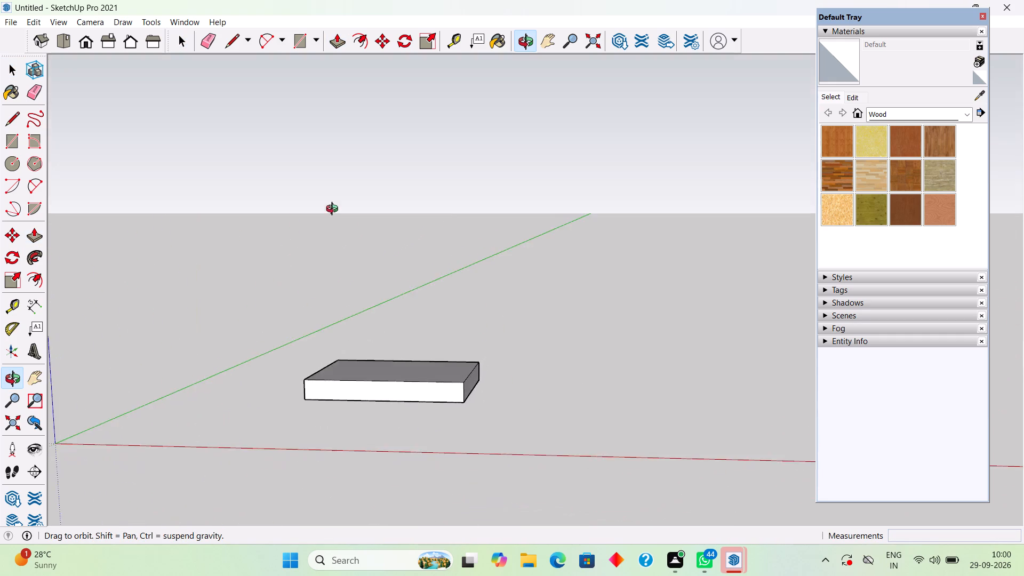
middle_click_drag(334, 210, 394, 406)
scroll(399, 406, "up", 3)
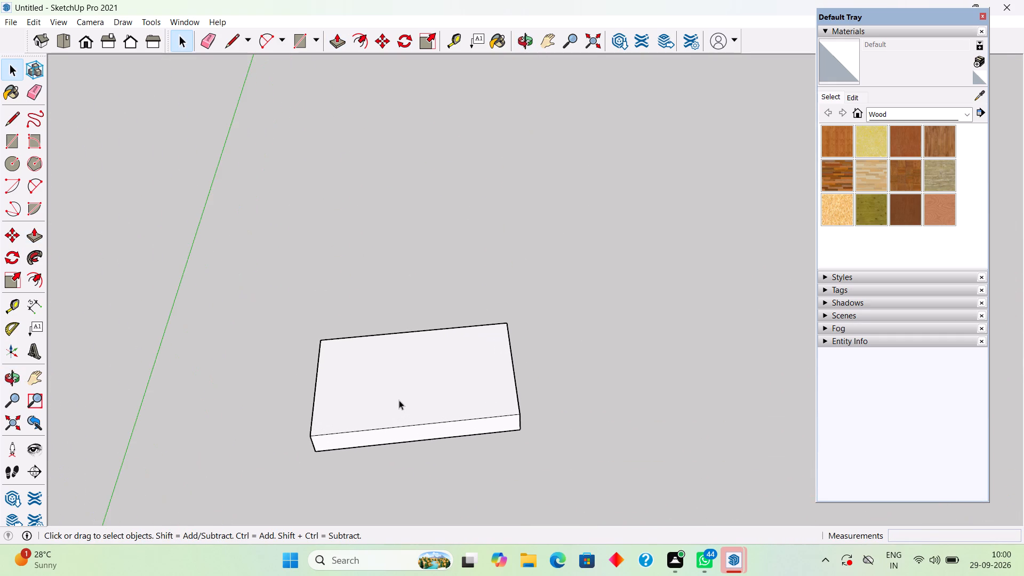
middle_click_drag(399, 409, 399, 473)
triple_click(411, 371)
right_click(411, 371)
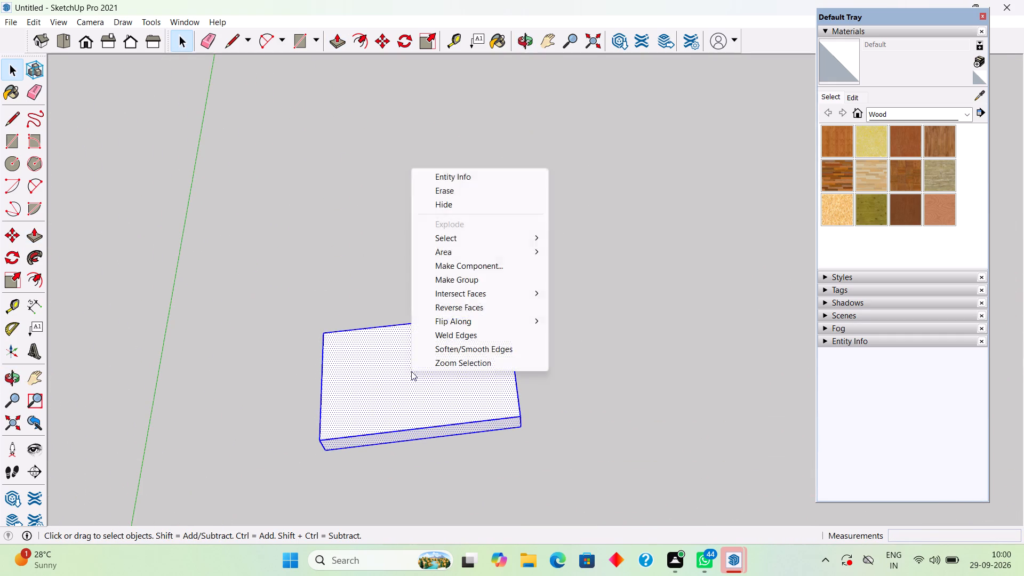
left_click(452, 276)
scroll(434, 323, "up", 2)
left_click(396, 247)
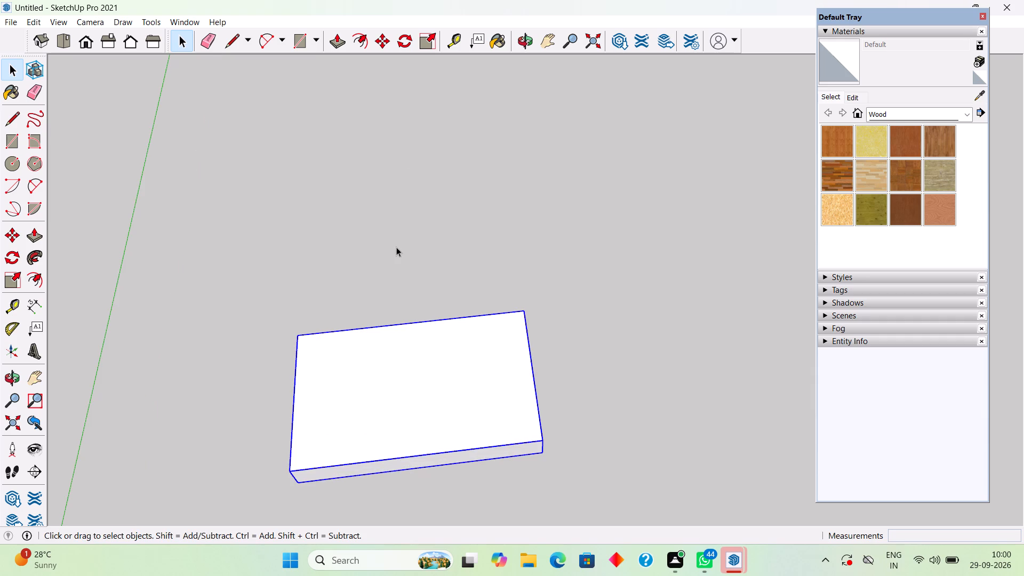
Create a guide line on the slab's top face, offset 9" from its rear long edge.
key("t")
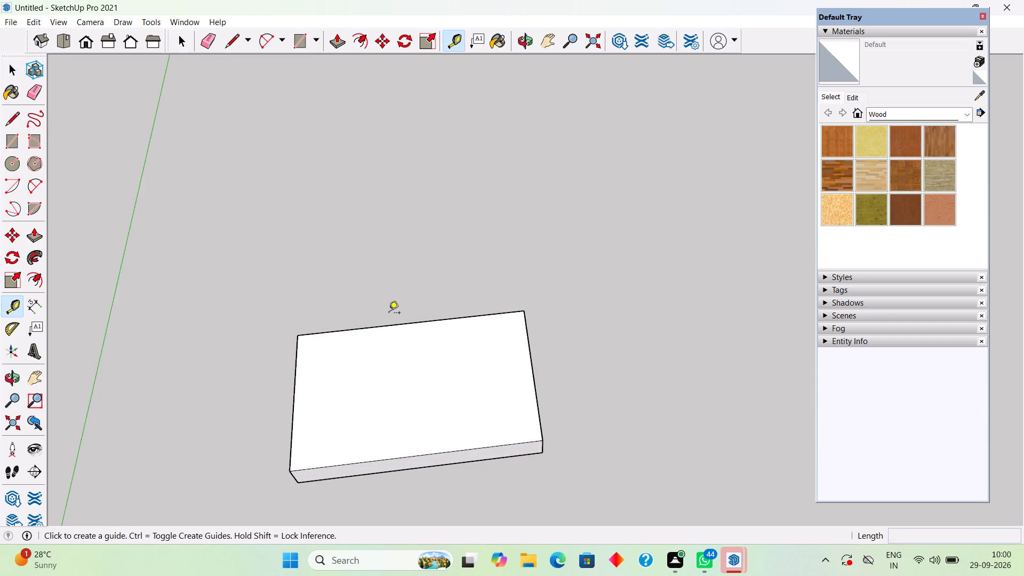
left_click(425, 322)
type("9\"")
key("Return")
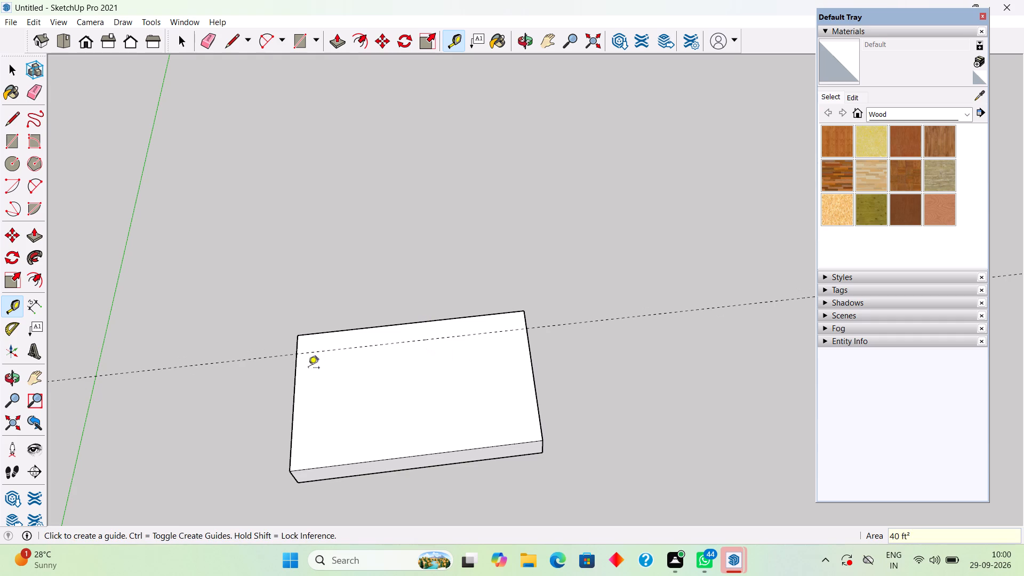
key("space")
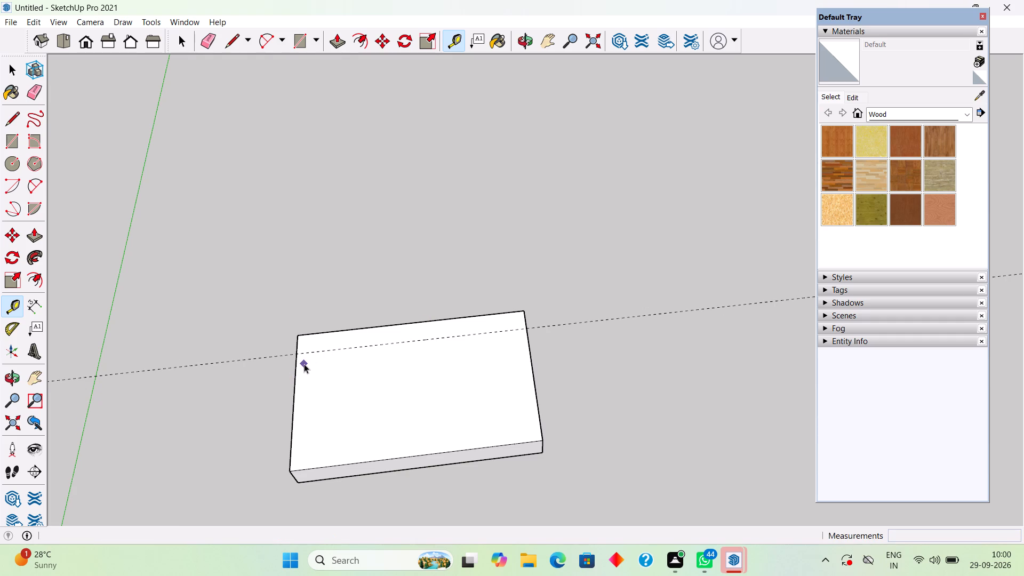
Draw an 8' by 9" rectangle on the slab's top, between the rear edge and the guide line.
key("r")
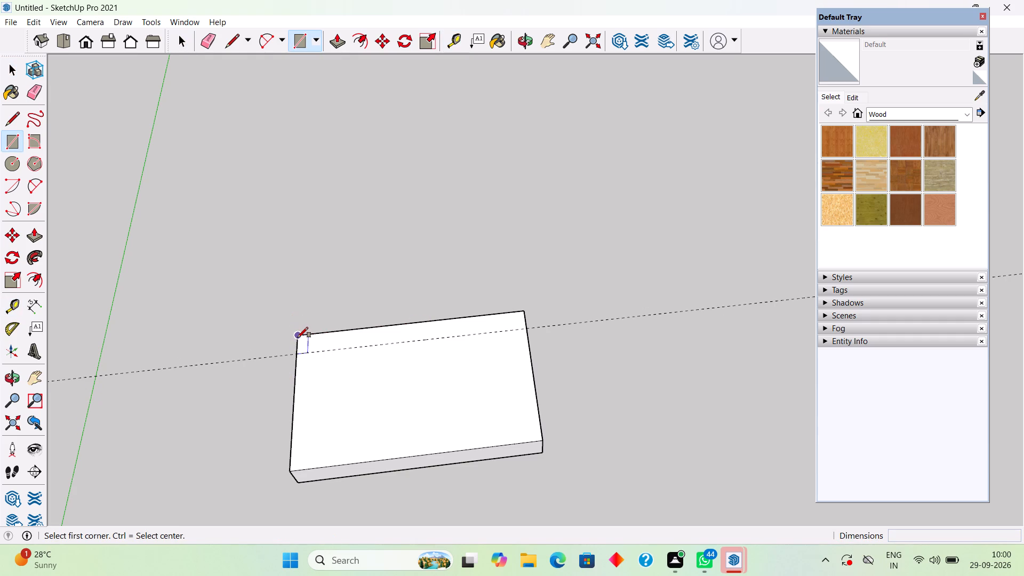
left_click(298, 338)
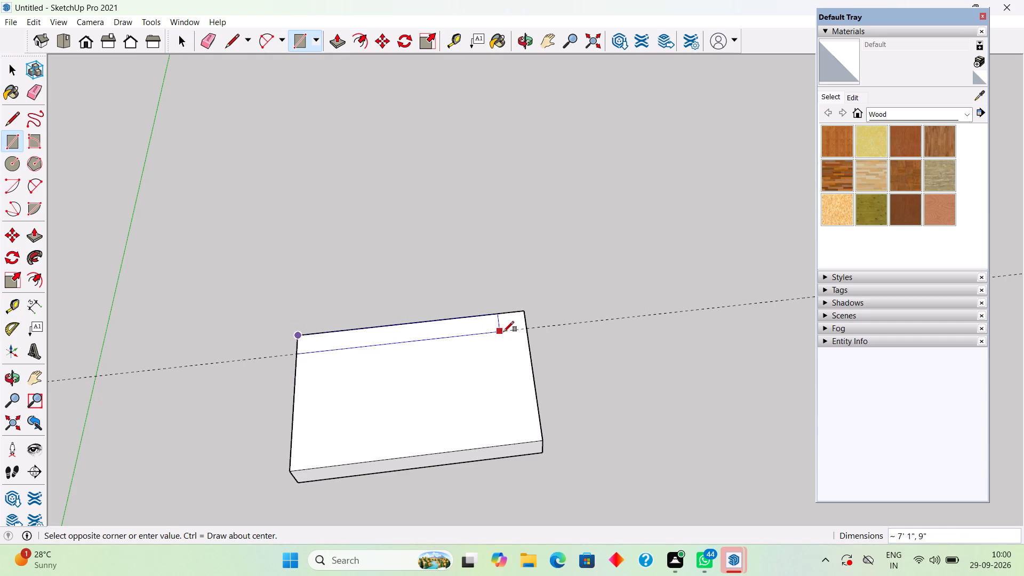
left_click(527, 330)
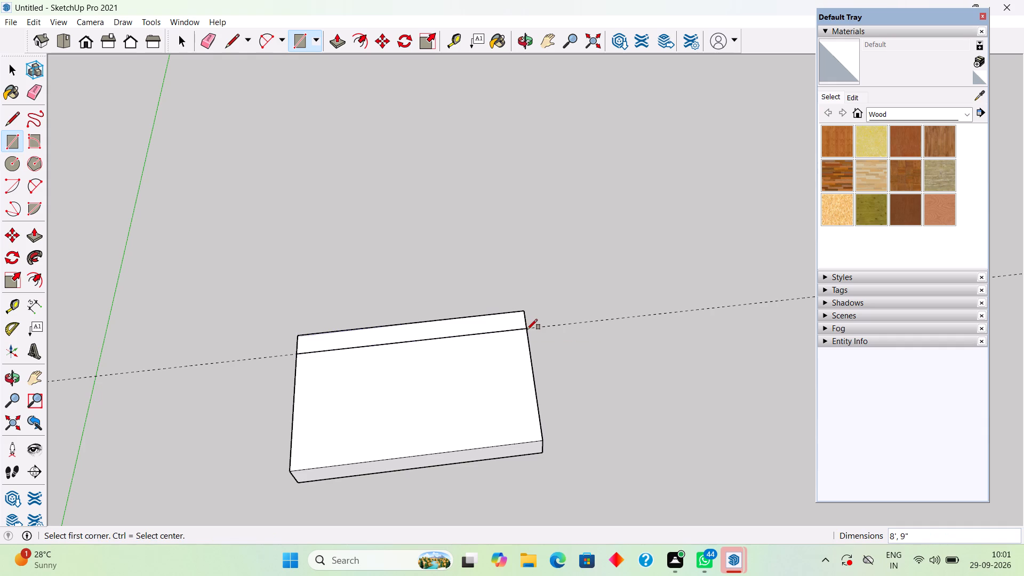
key("space")
Push/Pull the rear 9" strip upward by 10' to form the wardrobe's back panel.
left_click(501, 323)
left_click(501, 323)
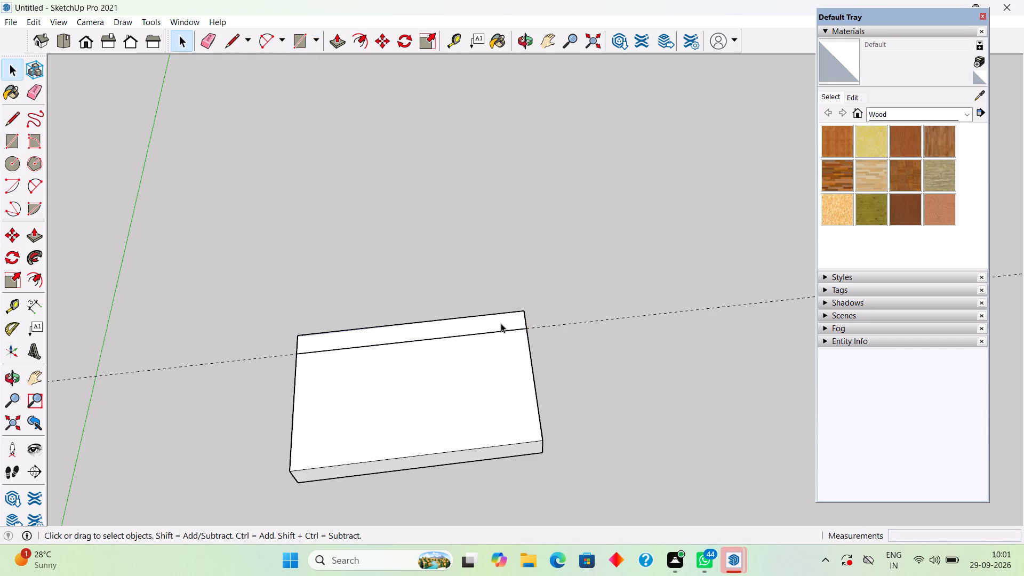
left_click(501, 323)
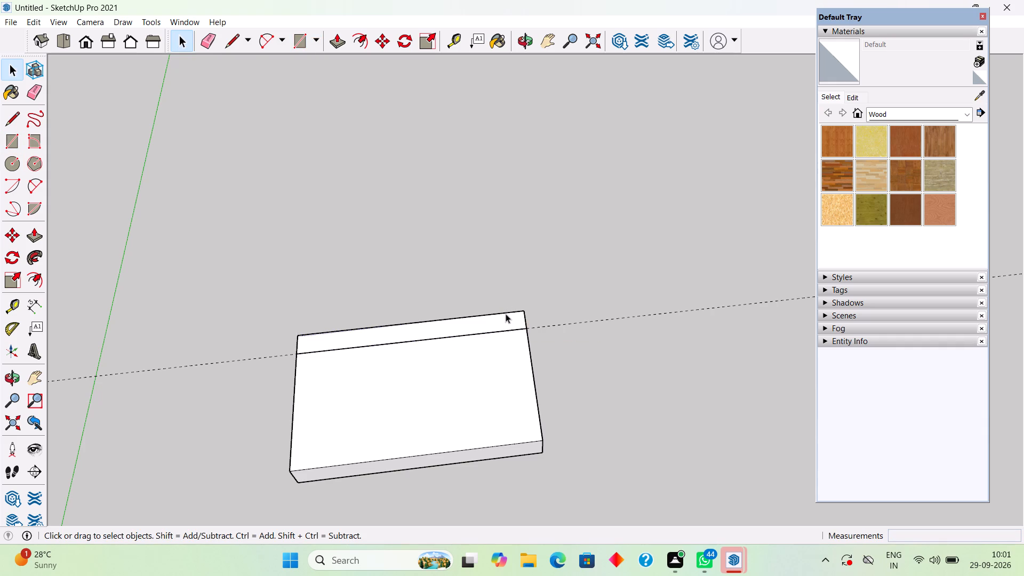
key("p")
left_click(506, 317)
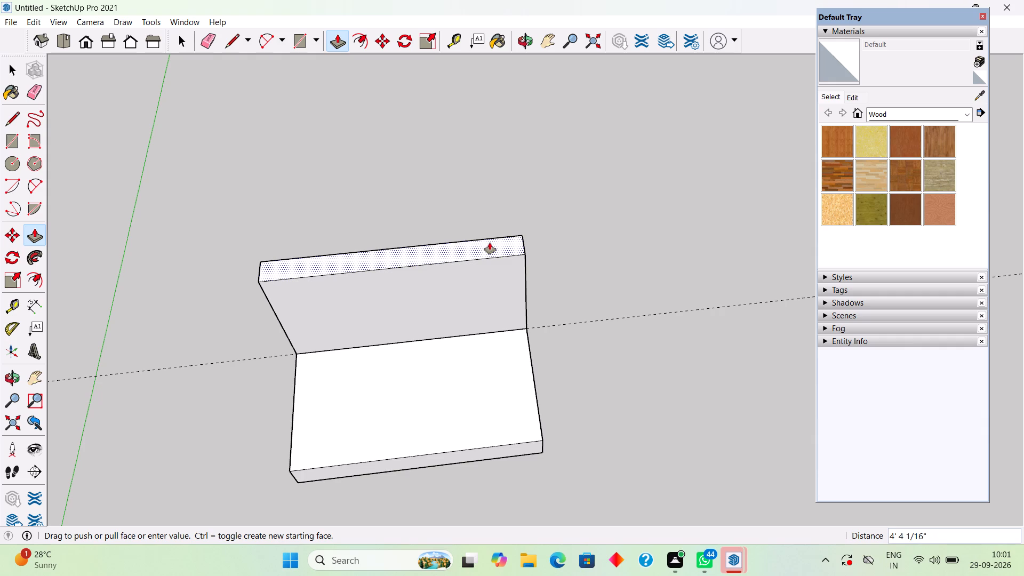
key("1")
key("apostrophe")
key("Return")
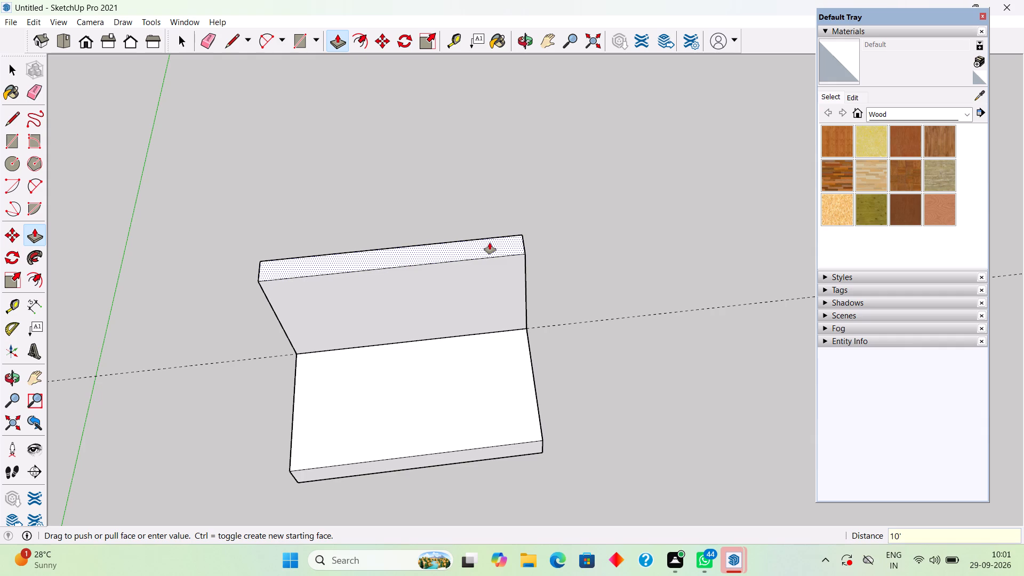
key("space")
Select all of the back panel's geometry and make it a group separate from the base slab.
double_click(490, 243)
middle_click_drag(488, 243, 585, 195)
triple_click(425, 244)
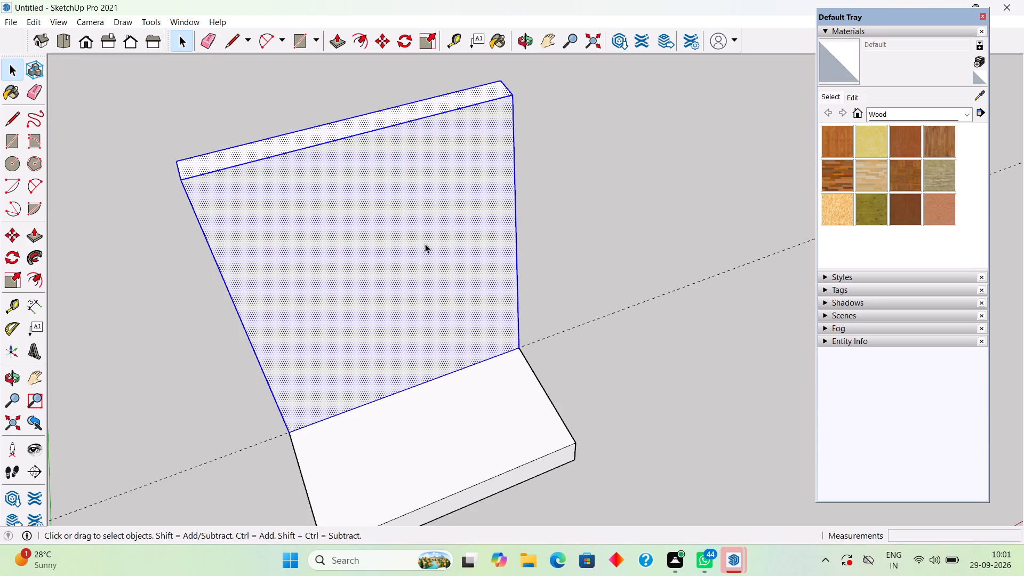
right_click(425, 244)
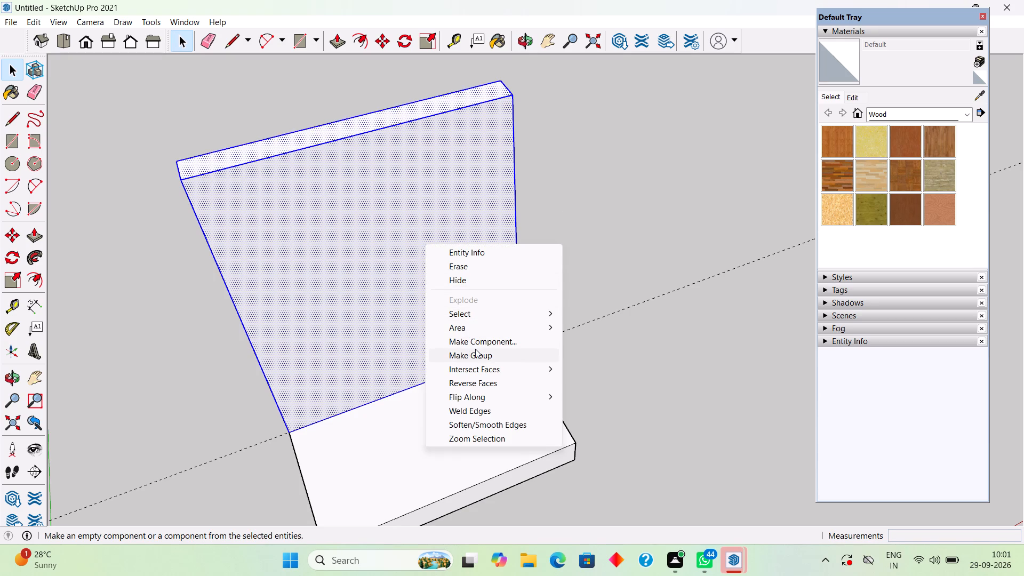
left_click(476, 350)
left_click(565, 243)
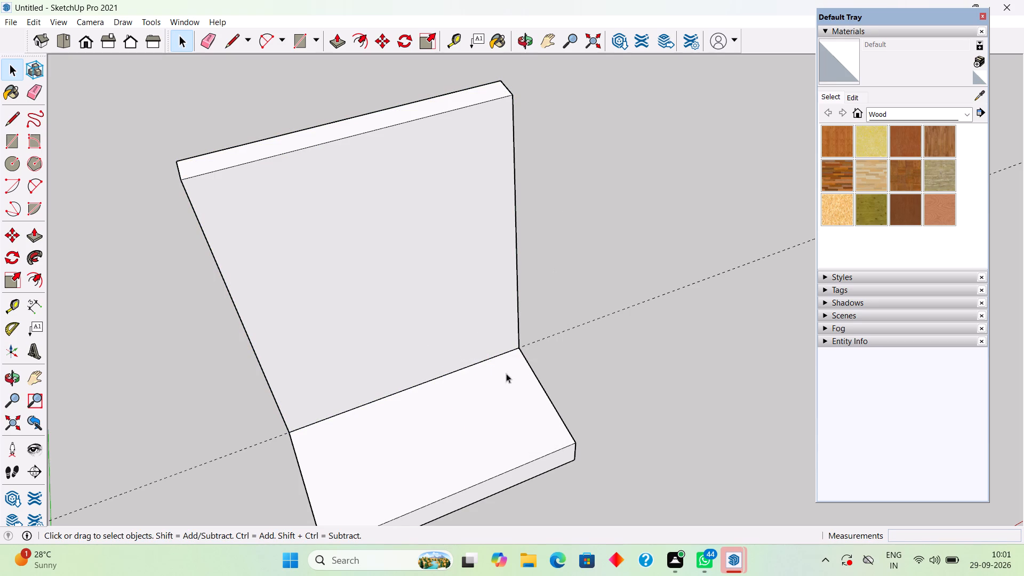
Delete all guide lines from the model.
scroll(438, 382, "down", 3)
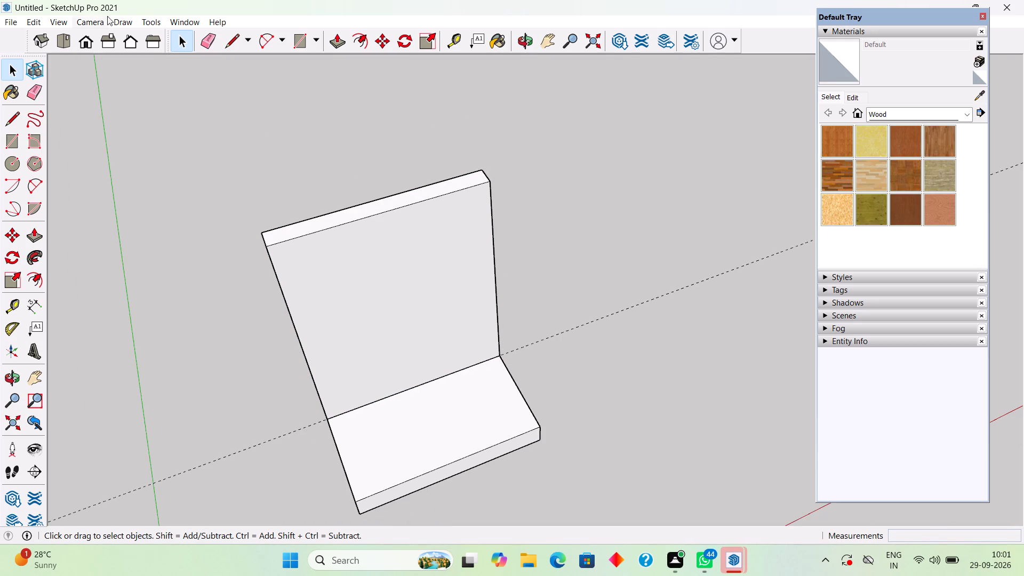
left_click(33, 20)
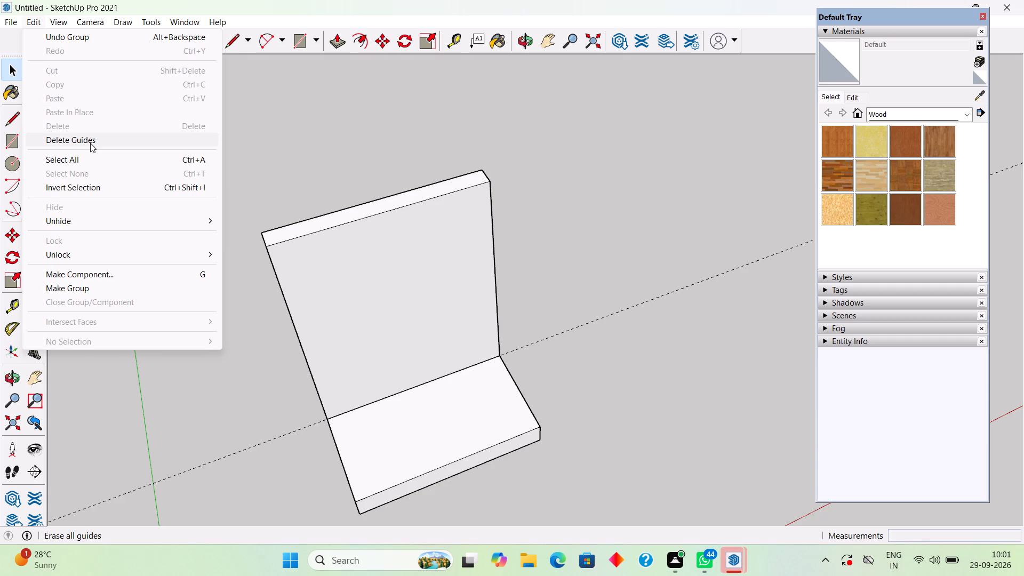
left_click(90, 143)
Examine the base slab and back panel from the front, both ends and above.
middle_click_drag(247, 298, 182, 139)
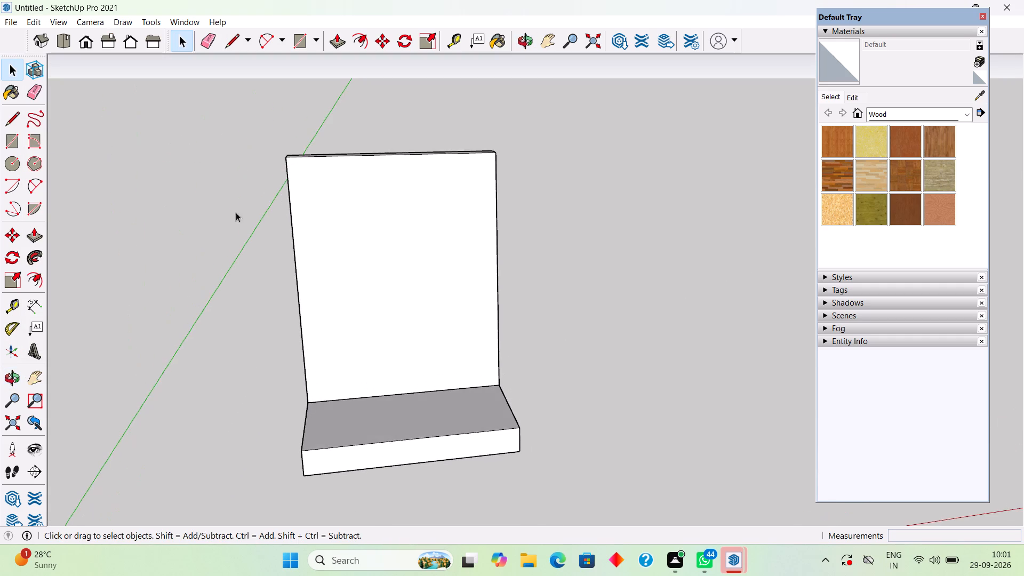
scroll(329, 273, "up", 3)
middle_click_drag(336, 289, 114, 257)
scroll(261, 331, "down", 1)
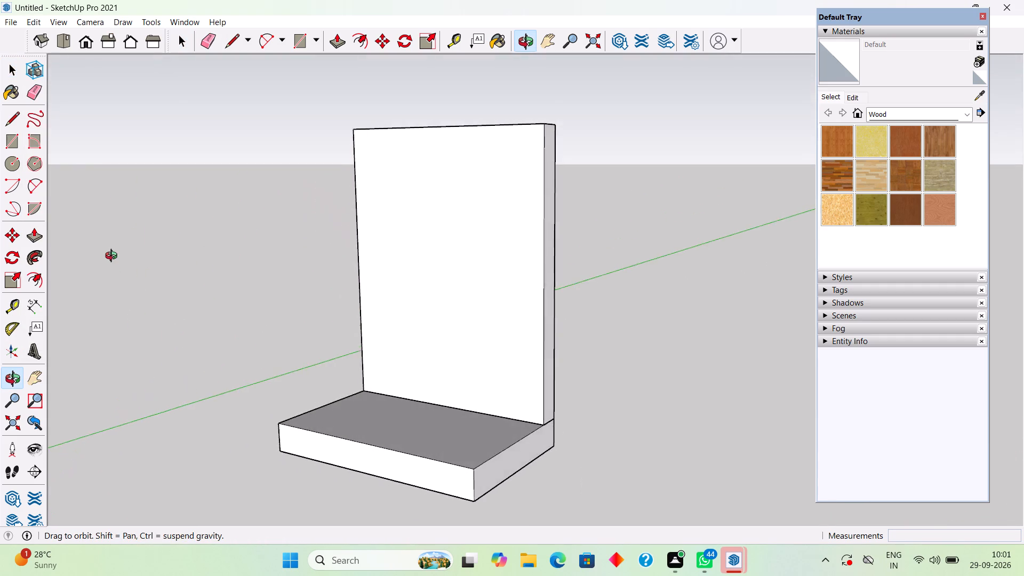
middle_click_drag(114, 257, 424, 443)
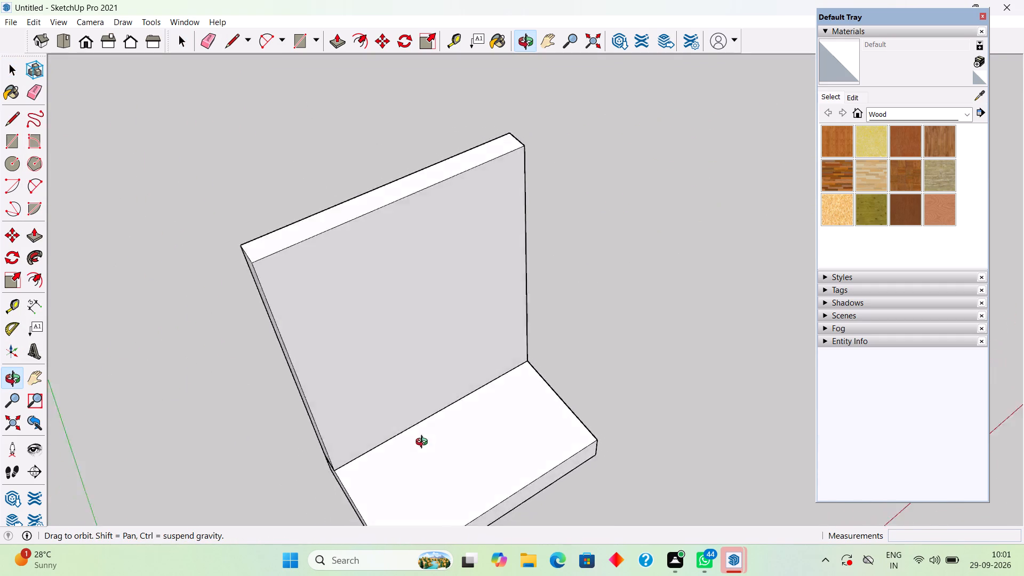
middle_click_drag(424, 443, 323, 271)
scroll(327, 267, "up", 1)
left_click(332, 265)
middle_click_drag(332, 265, 594, 184)
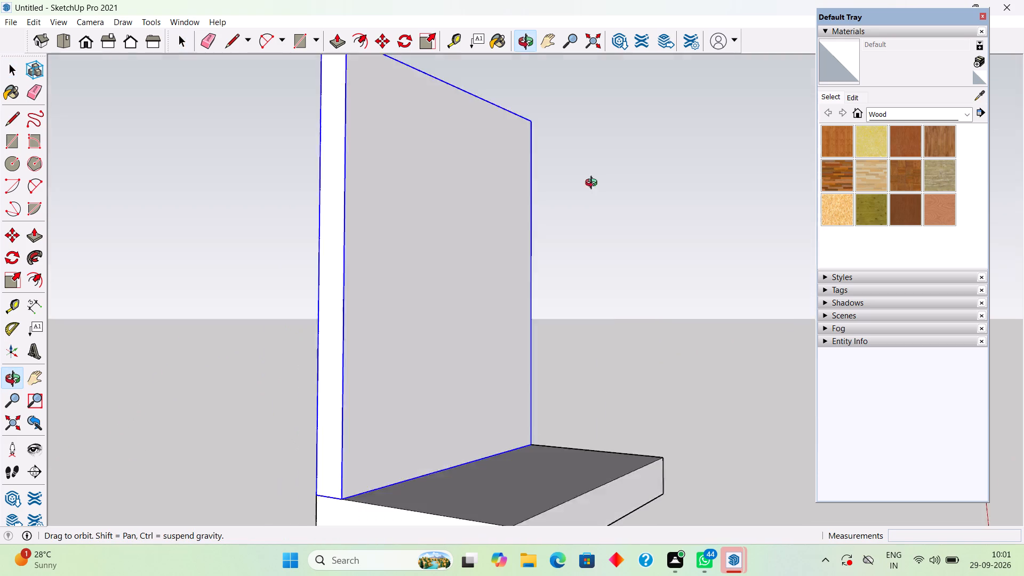
middle_click_drag(594, 184, 375, 243)
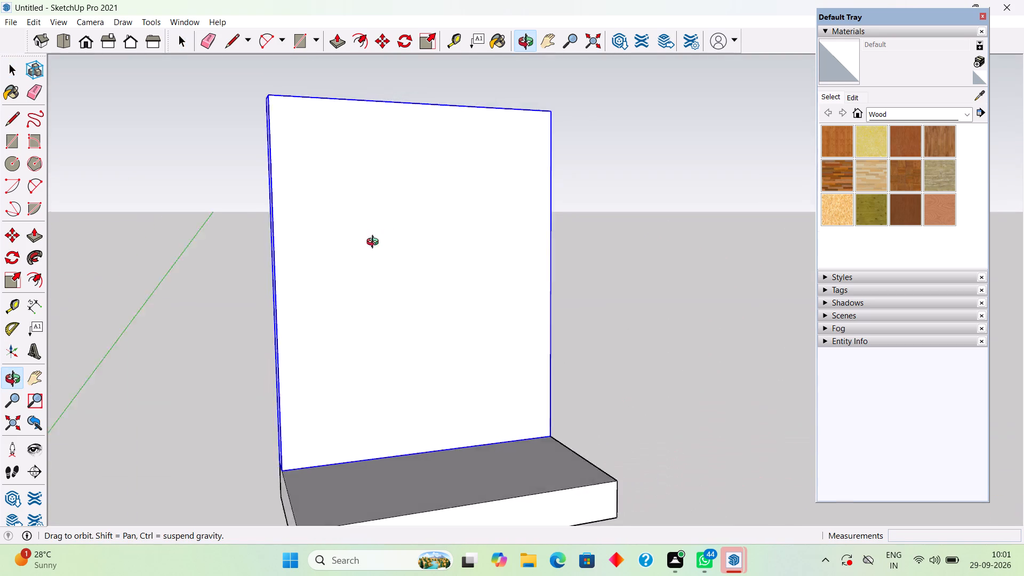
middle_click_drag(375, 243, 328, 231)
scroll(332, 211, "down", 2)
left_click(638, 139)
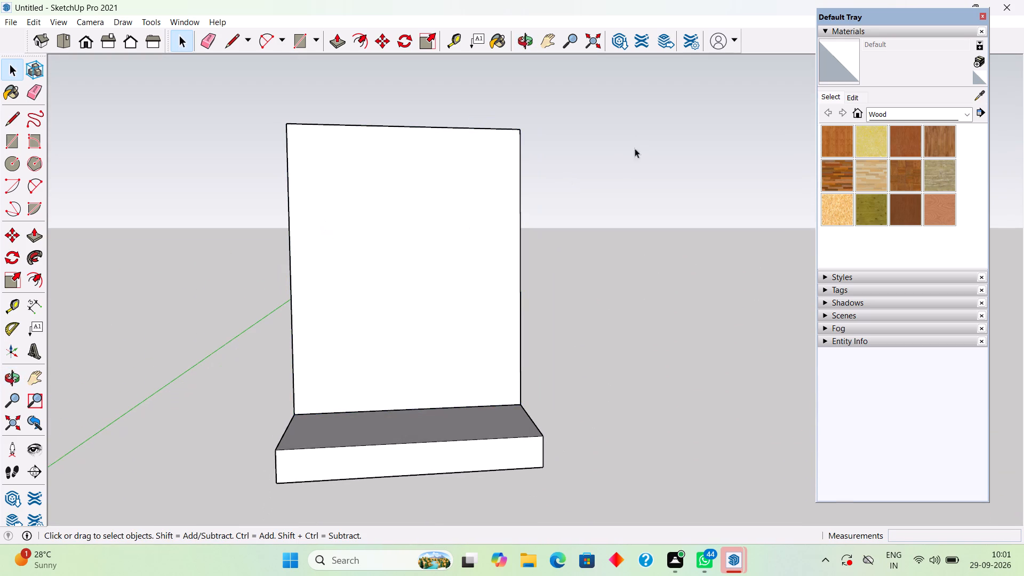
middle_click_drag(519, 129, 444, 174)
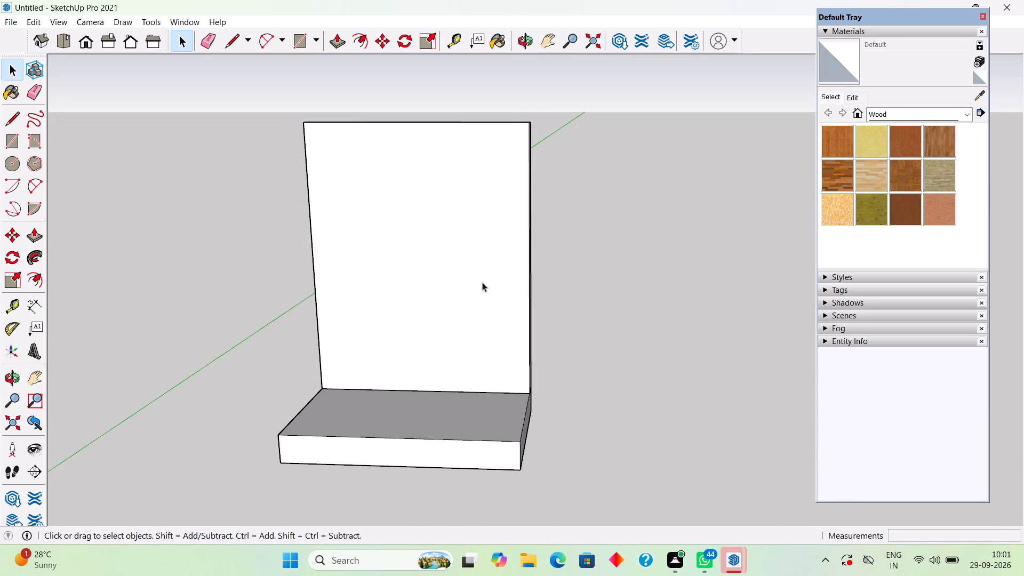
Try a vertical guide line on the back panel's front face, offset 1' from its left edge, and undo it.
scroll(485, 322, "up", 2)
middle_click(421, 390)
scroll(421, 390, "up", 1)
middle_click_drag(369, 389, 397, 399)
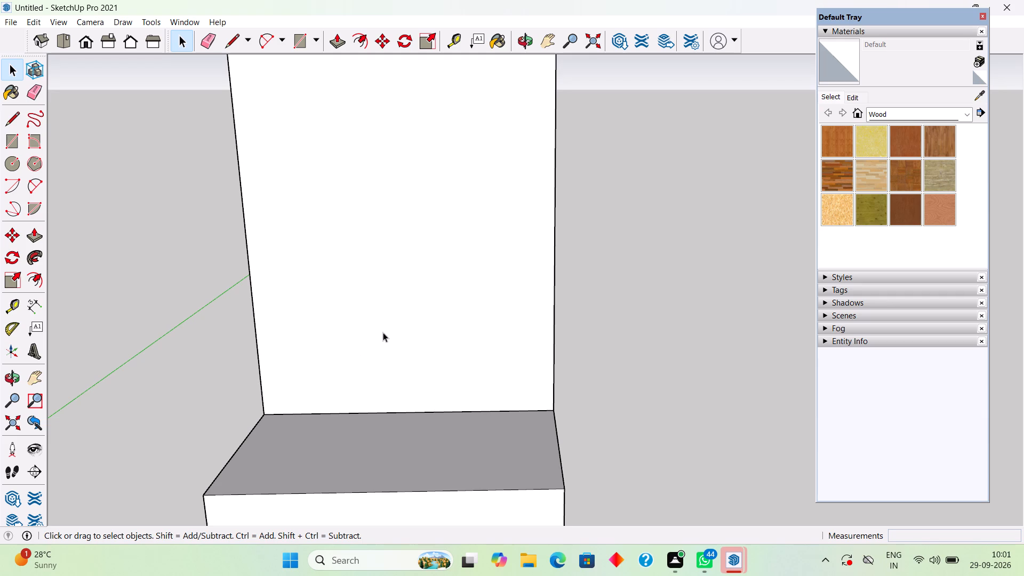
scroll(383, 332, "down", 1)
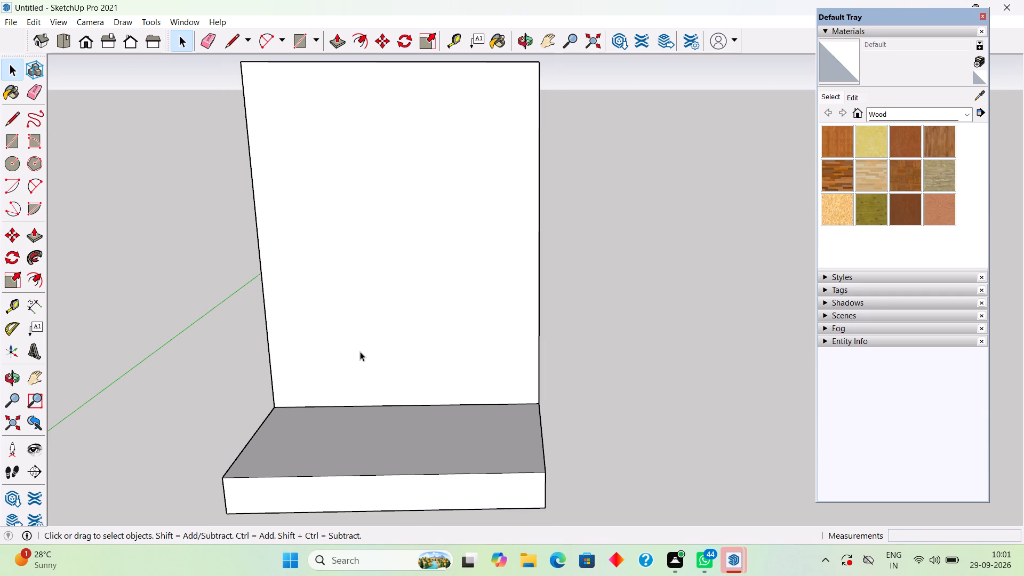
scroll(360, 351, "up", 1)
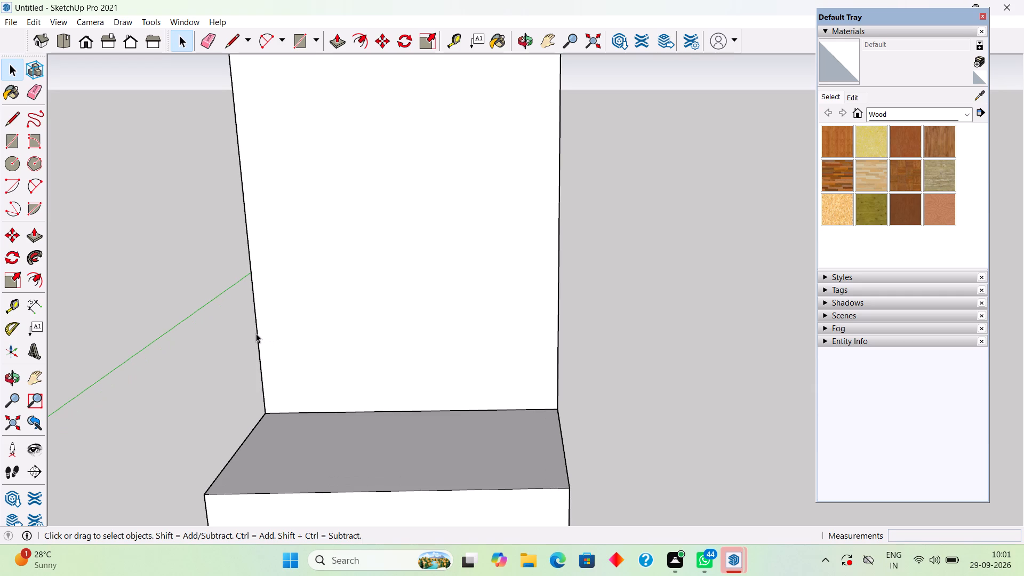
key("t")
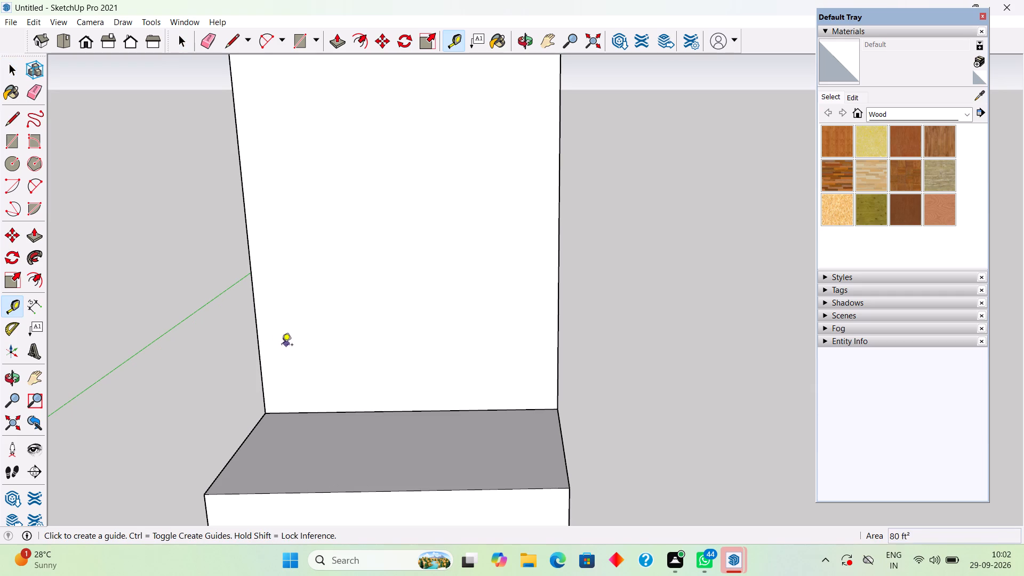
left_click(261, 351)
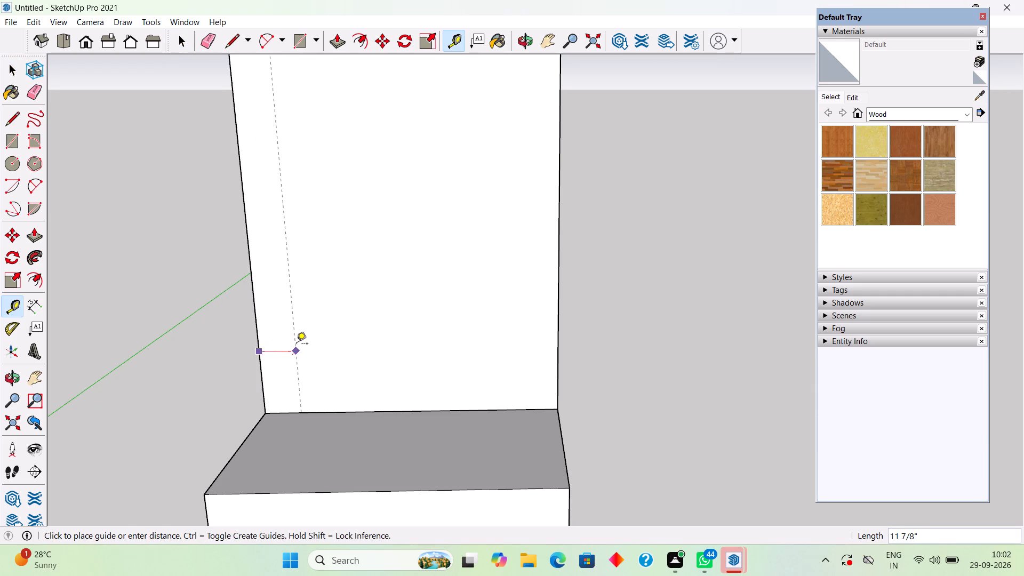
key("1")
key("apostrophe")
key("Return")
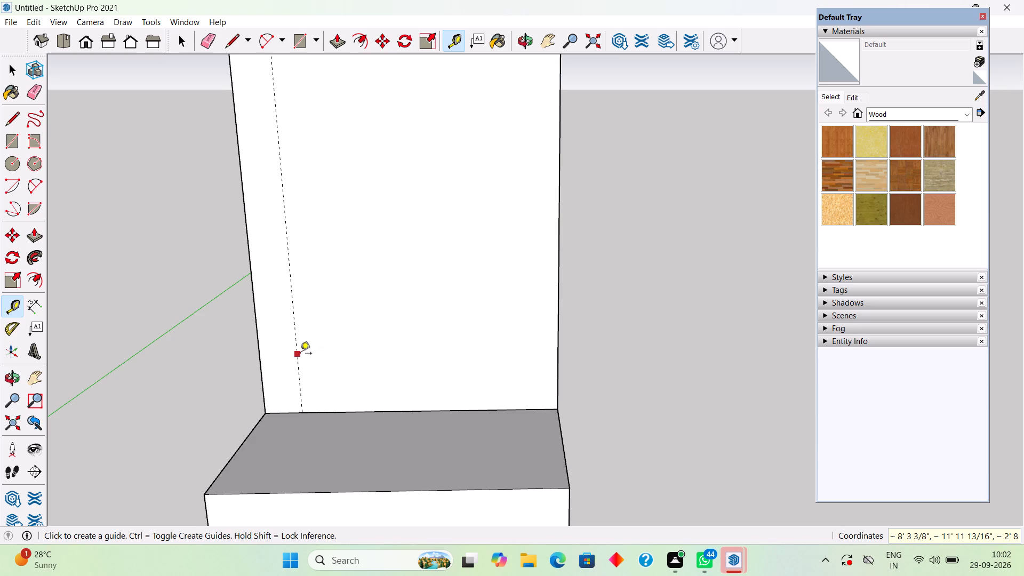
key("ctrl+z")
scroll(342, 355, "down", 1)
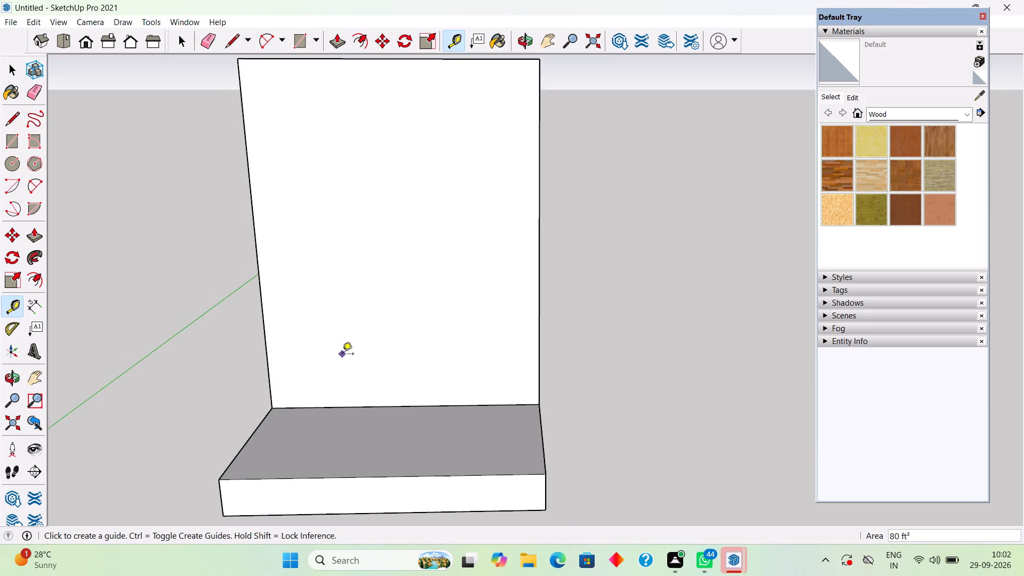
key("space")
Open the base slab's group for editing and Push/Pull its short right end face outward to lengthen the slab.
middle_click_drag(515, 457, 259, 379)
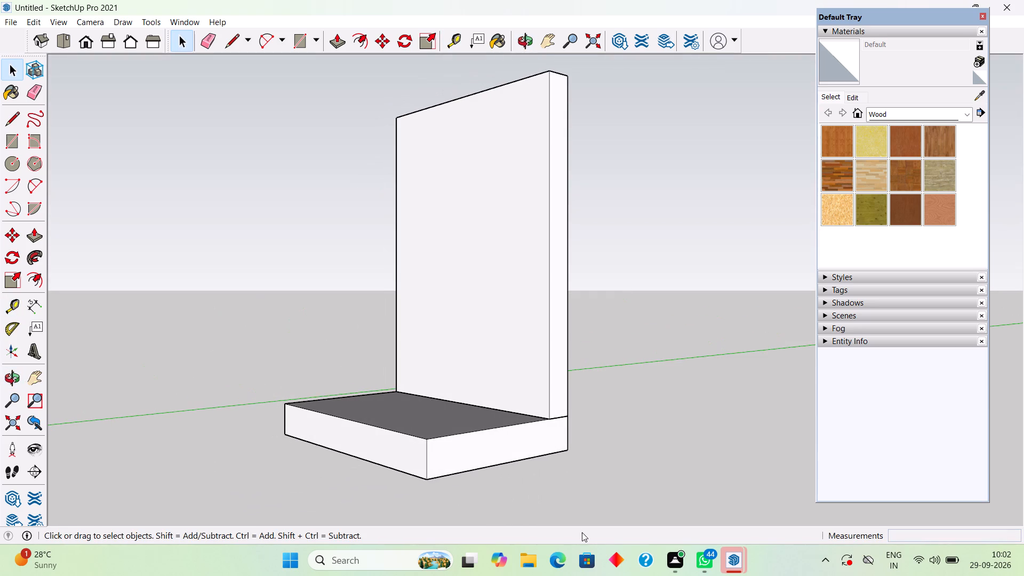
left_click(435, 446)
double_click(465, 464)
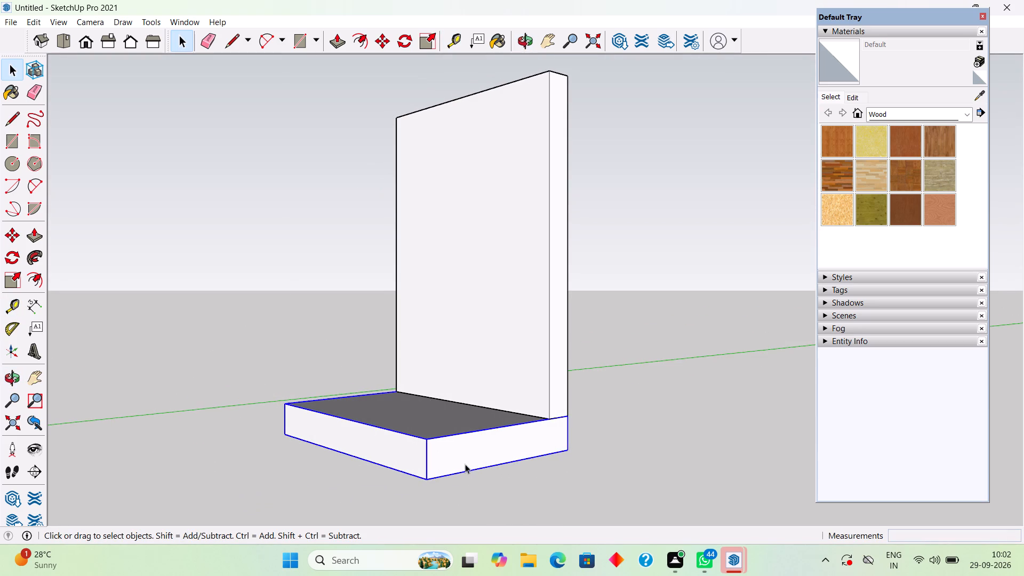
left_click(463, 459)
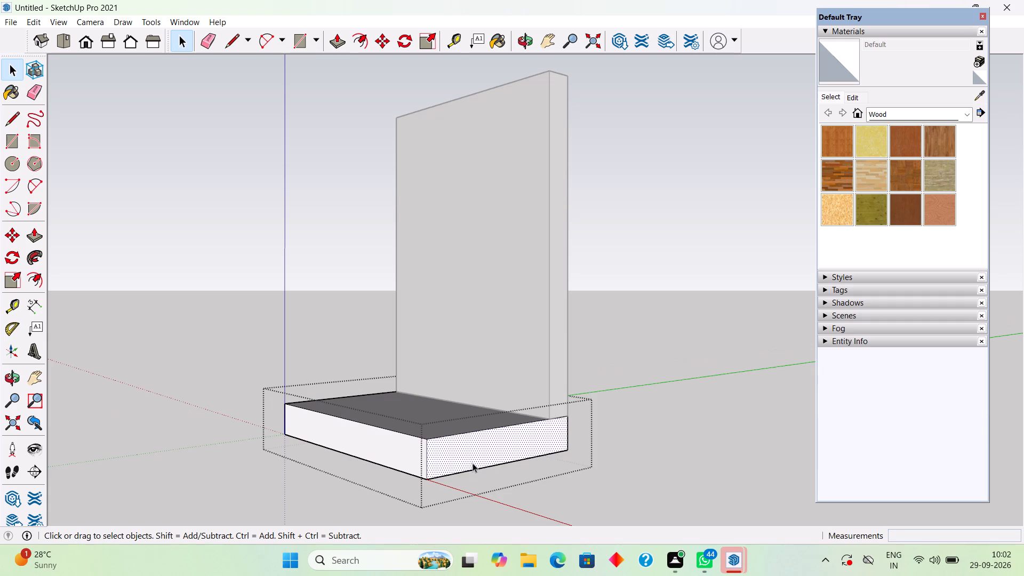
key("p")
left_click(473, 463)
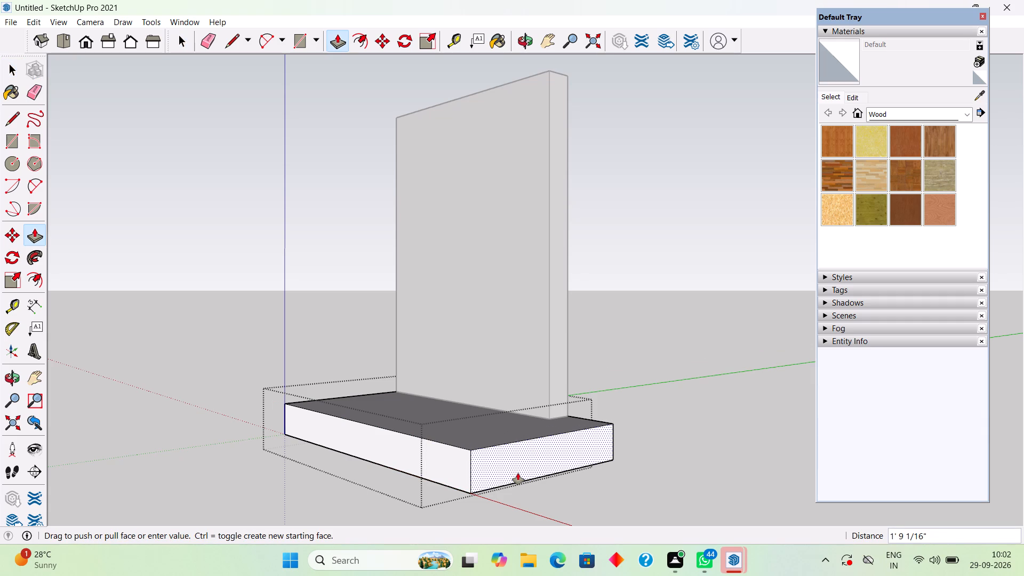
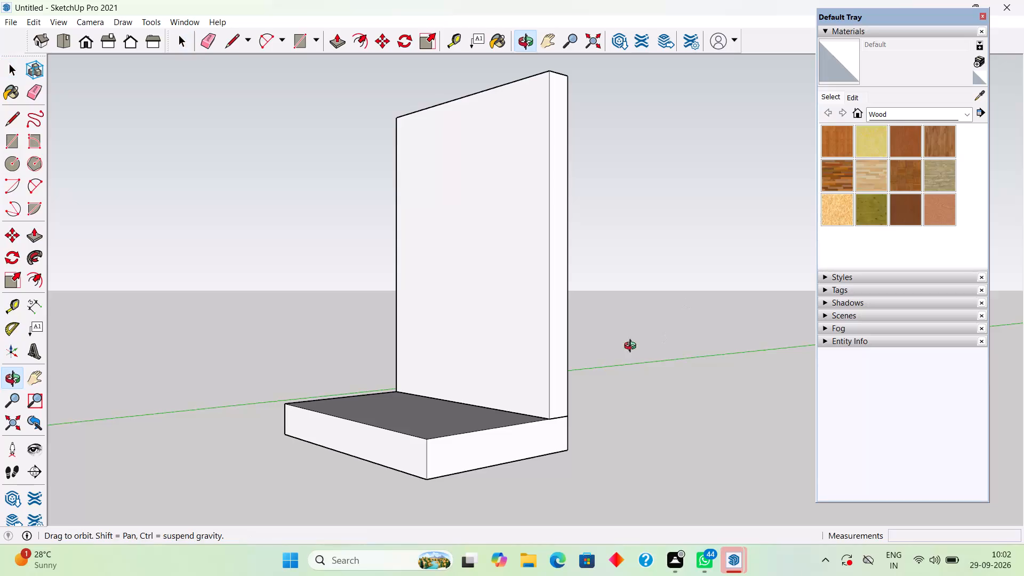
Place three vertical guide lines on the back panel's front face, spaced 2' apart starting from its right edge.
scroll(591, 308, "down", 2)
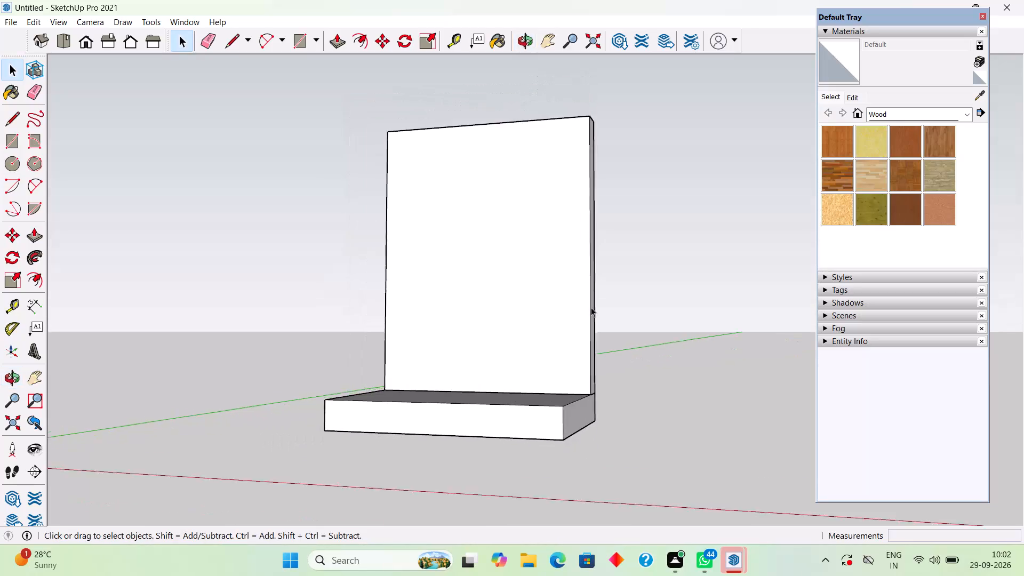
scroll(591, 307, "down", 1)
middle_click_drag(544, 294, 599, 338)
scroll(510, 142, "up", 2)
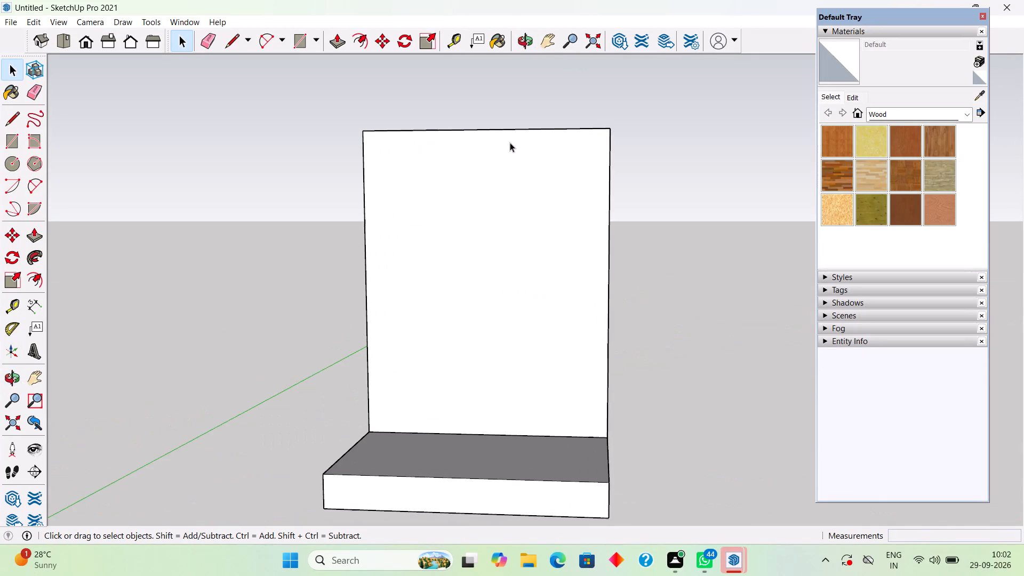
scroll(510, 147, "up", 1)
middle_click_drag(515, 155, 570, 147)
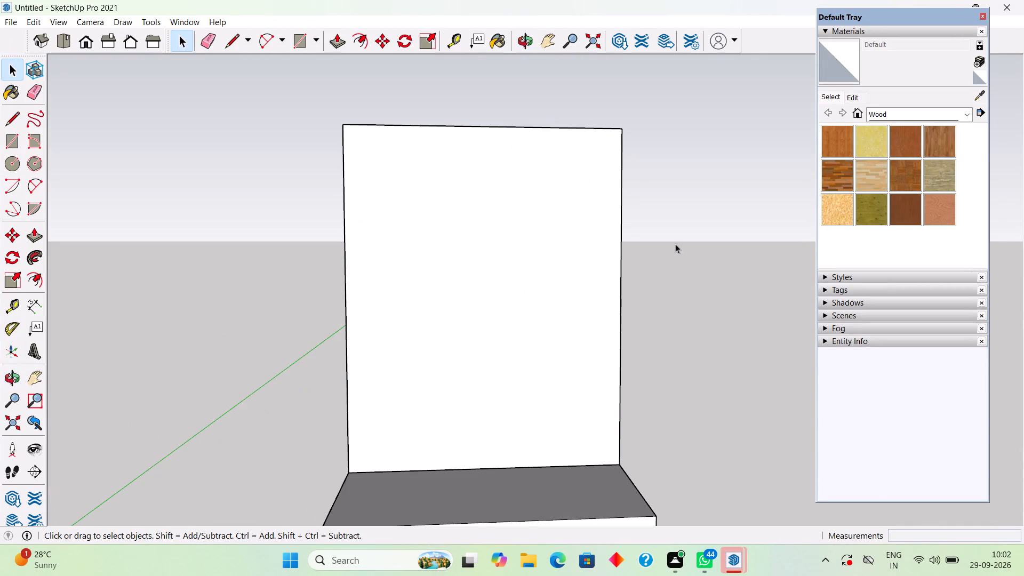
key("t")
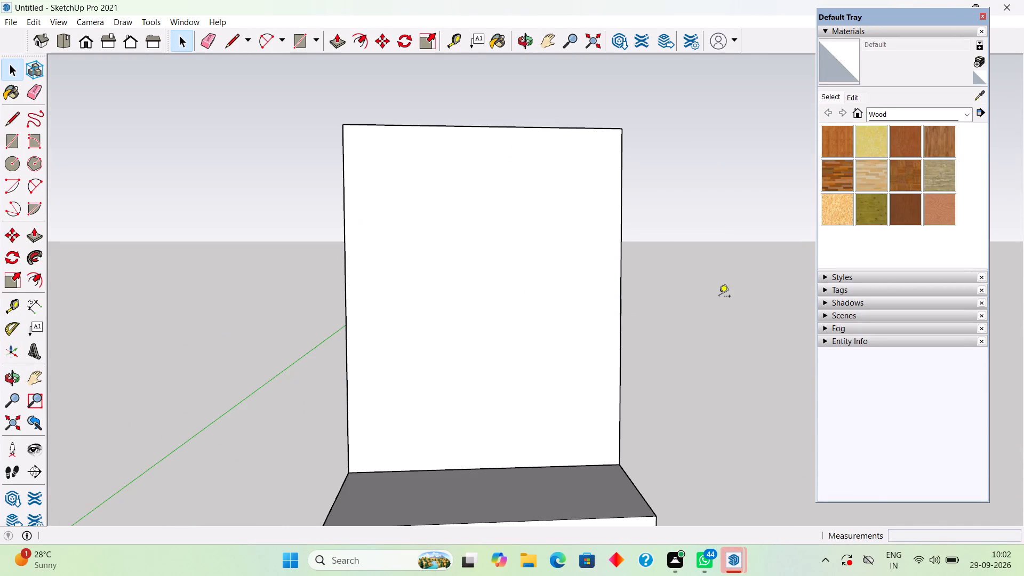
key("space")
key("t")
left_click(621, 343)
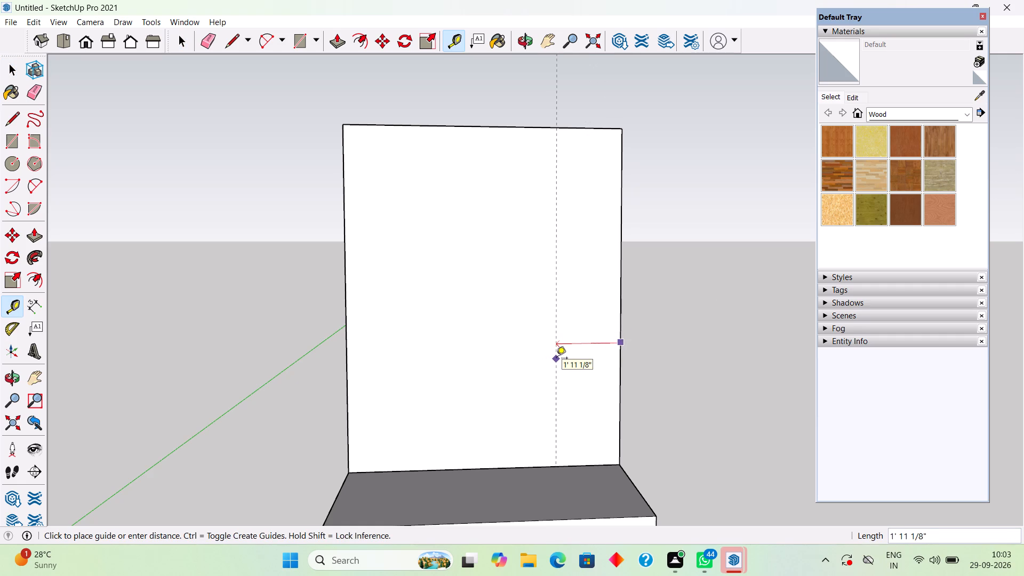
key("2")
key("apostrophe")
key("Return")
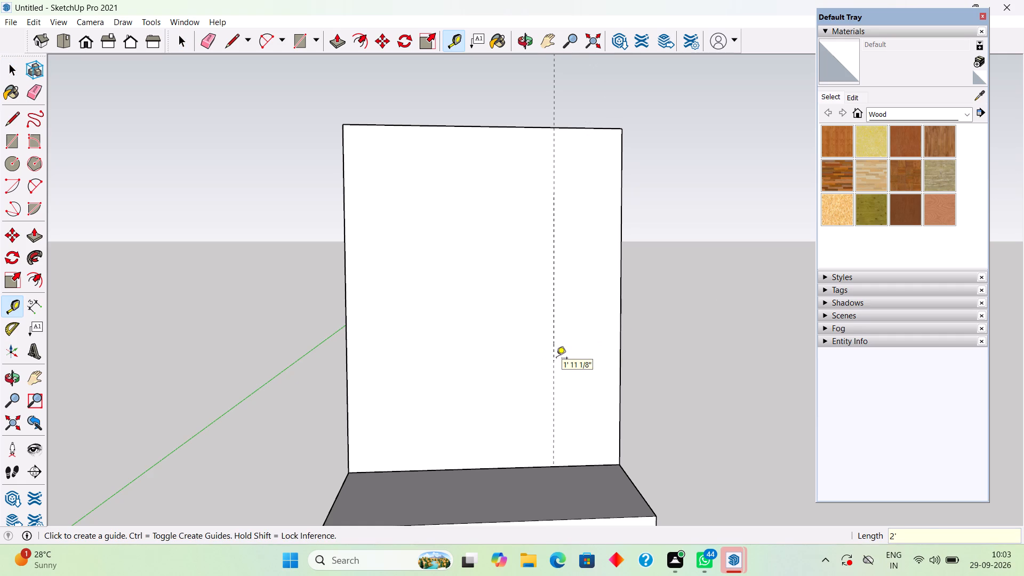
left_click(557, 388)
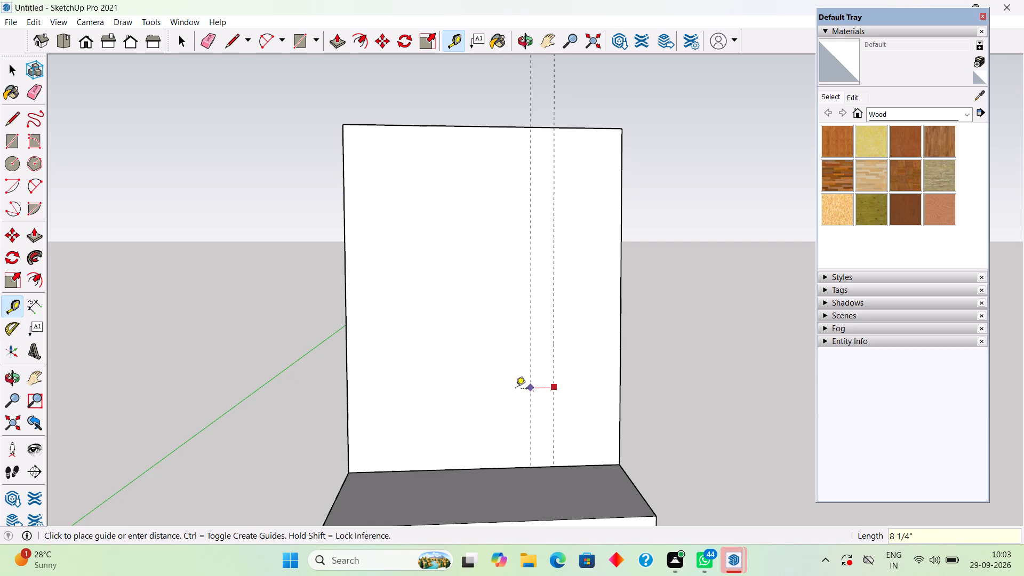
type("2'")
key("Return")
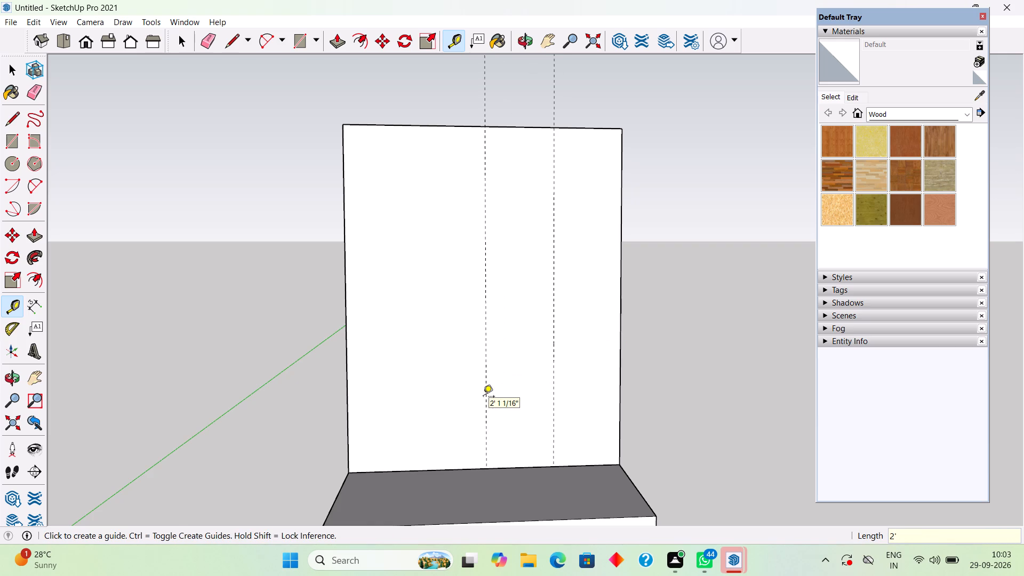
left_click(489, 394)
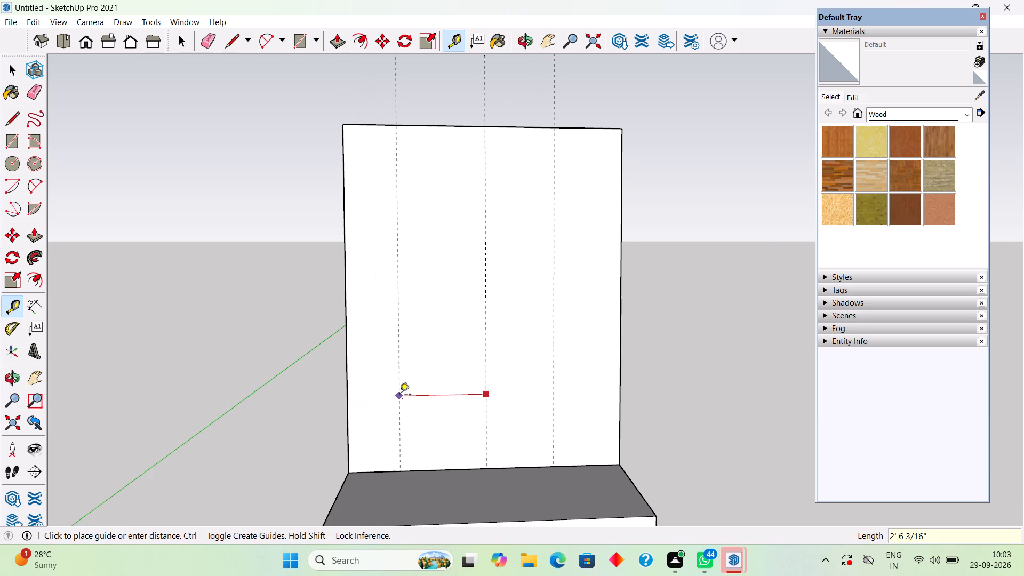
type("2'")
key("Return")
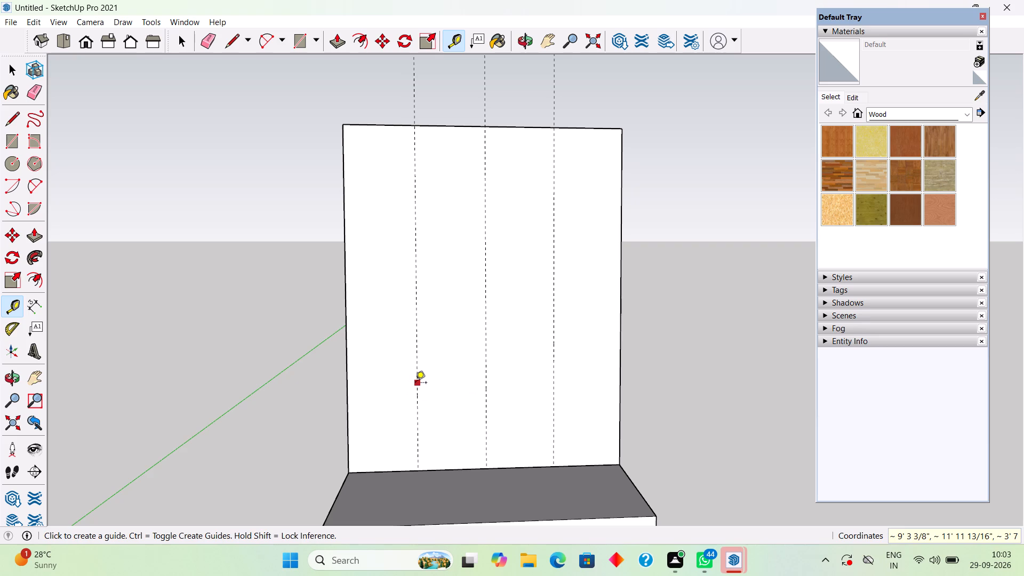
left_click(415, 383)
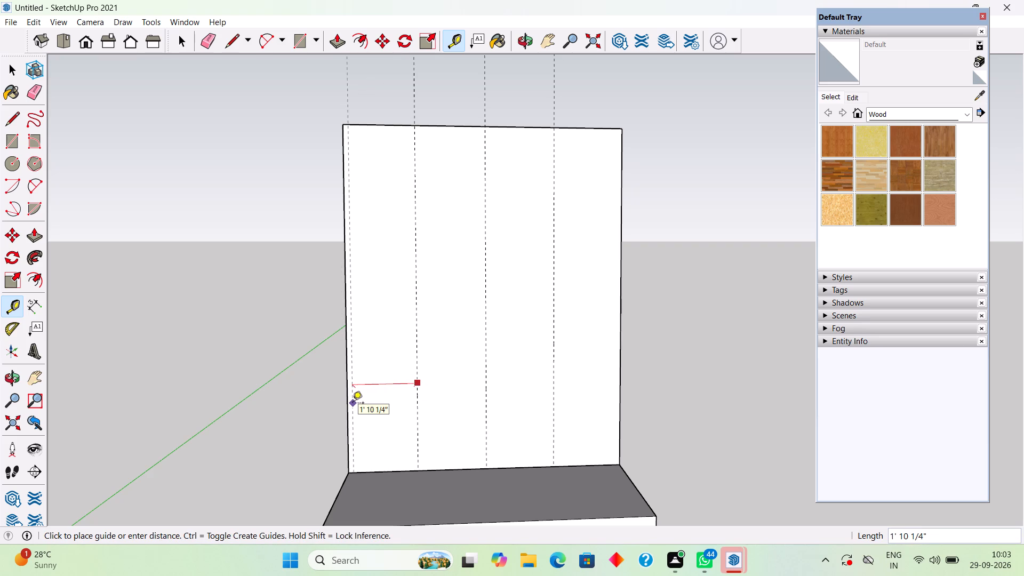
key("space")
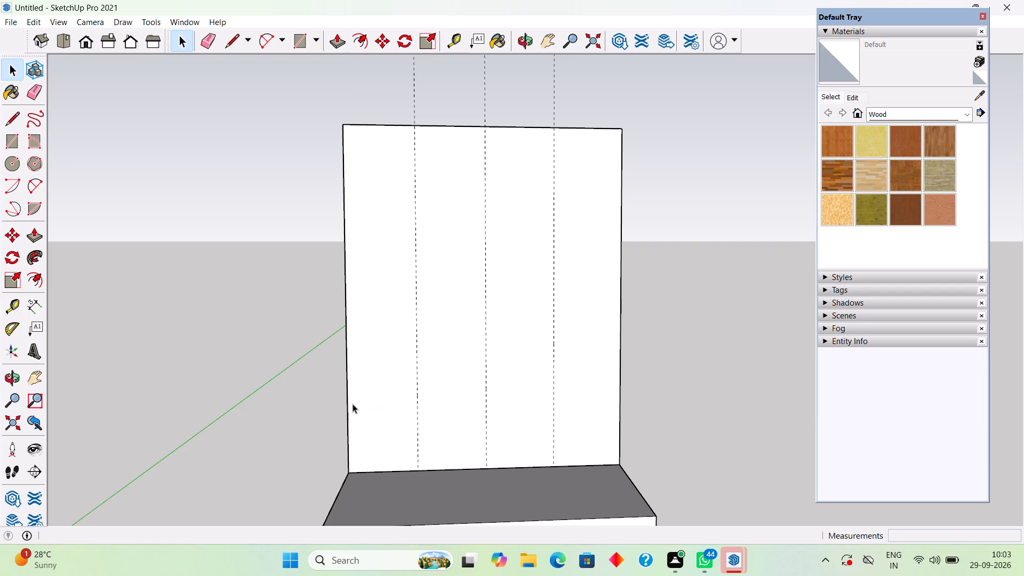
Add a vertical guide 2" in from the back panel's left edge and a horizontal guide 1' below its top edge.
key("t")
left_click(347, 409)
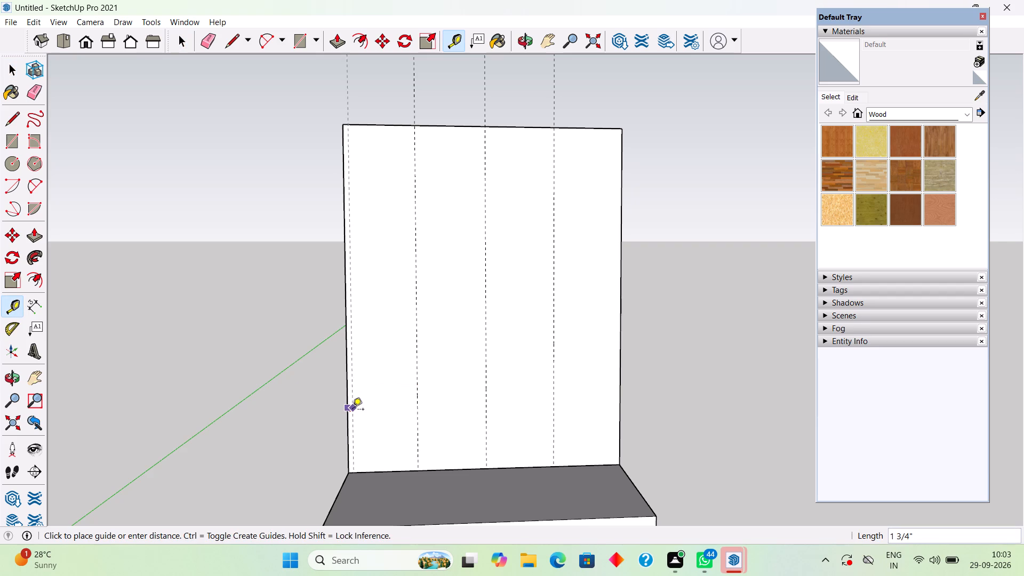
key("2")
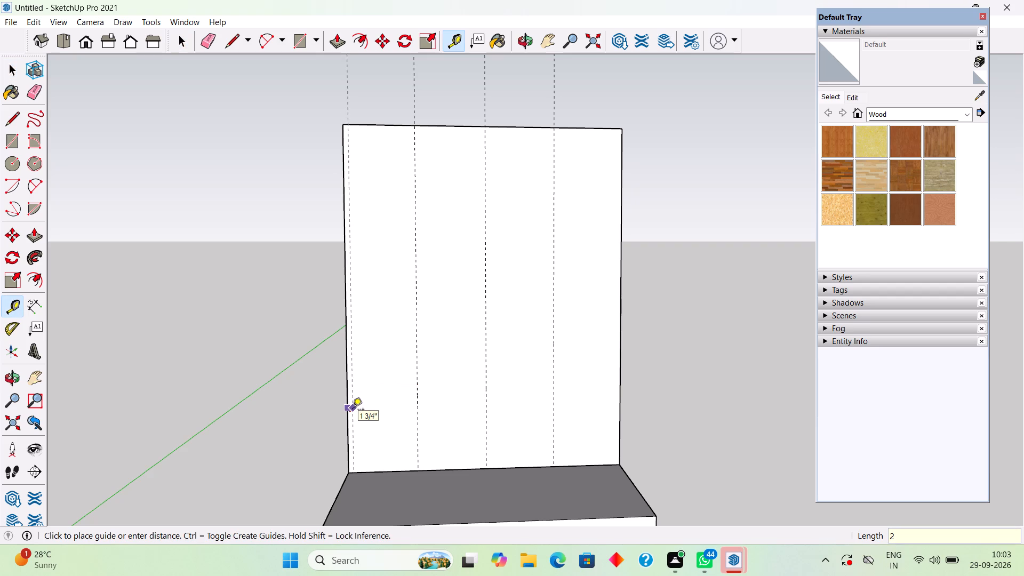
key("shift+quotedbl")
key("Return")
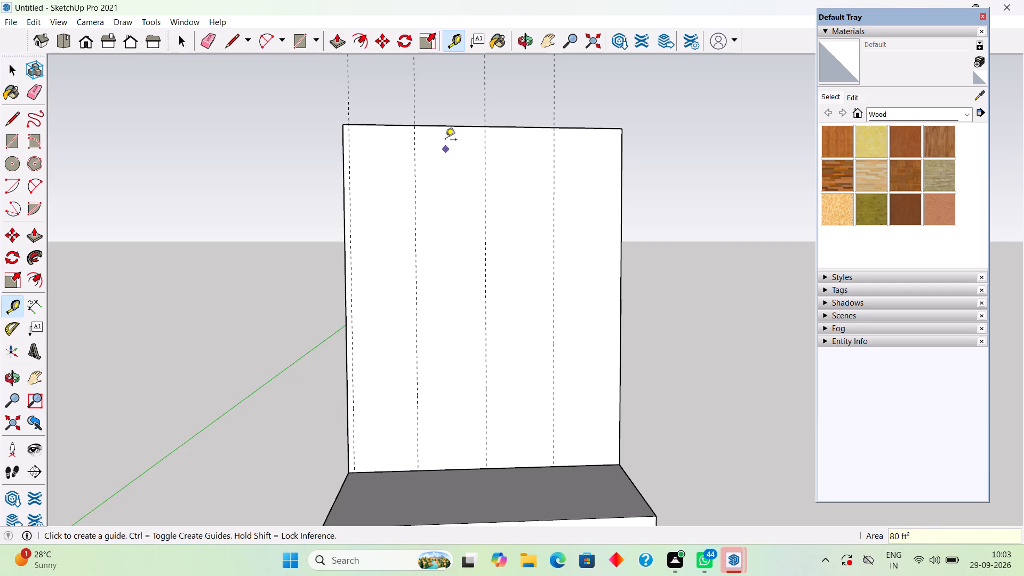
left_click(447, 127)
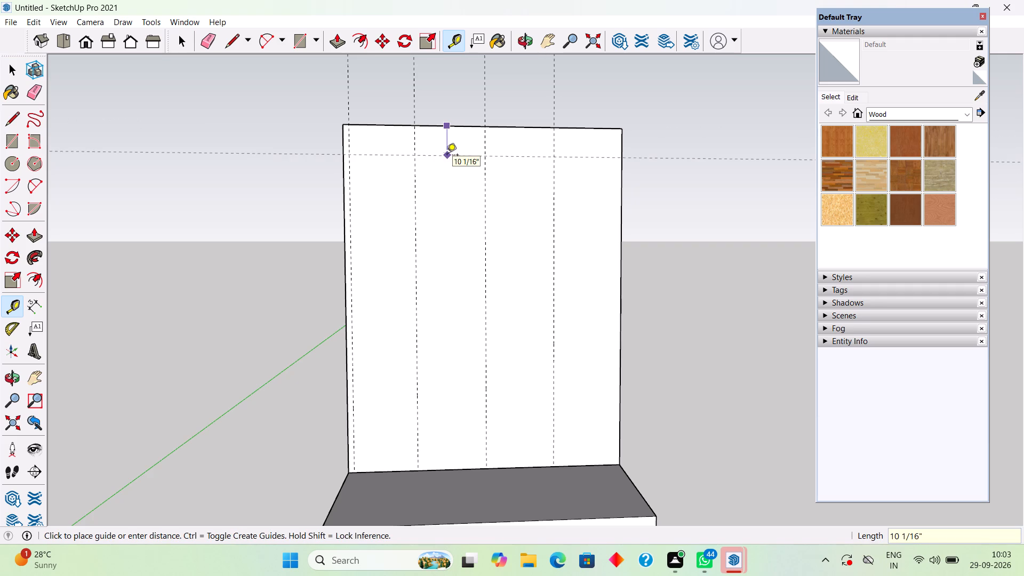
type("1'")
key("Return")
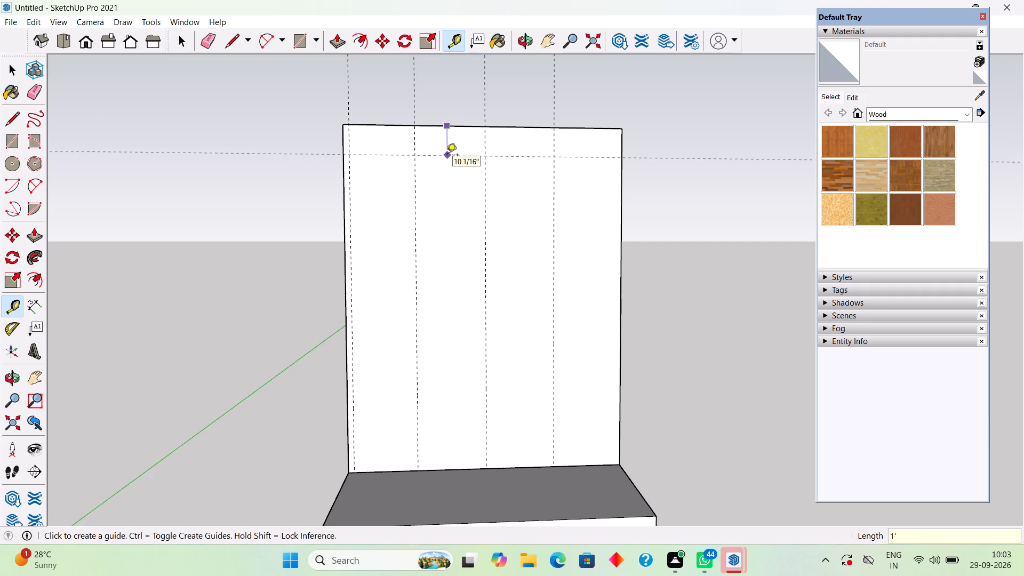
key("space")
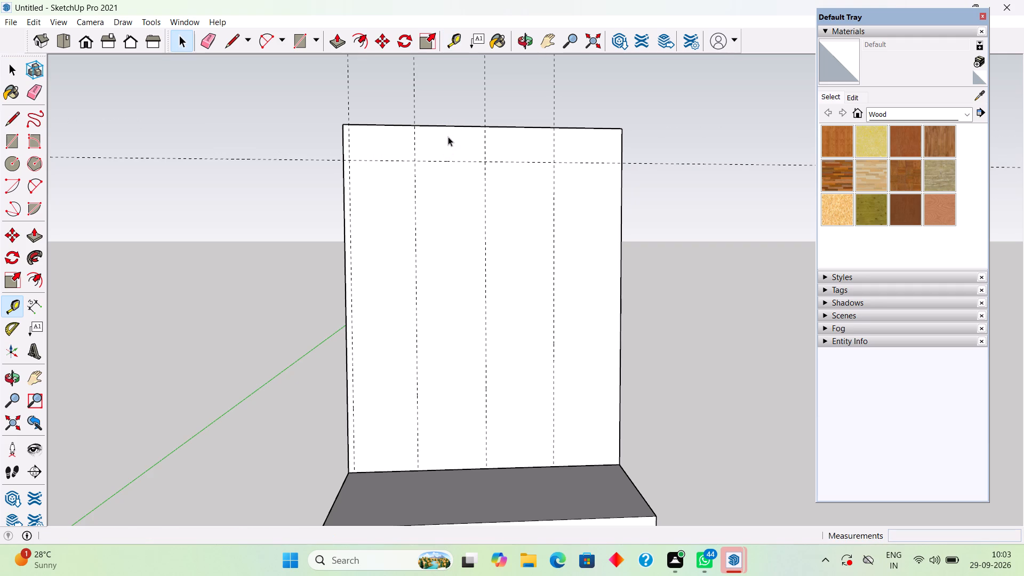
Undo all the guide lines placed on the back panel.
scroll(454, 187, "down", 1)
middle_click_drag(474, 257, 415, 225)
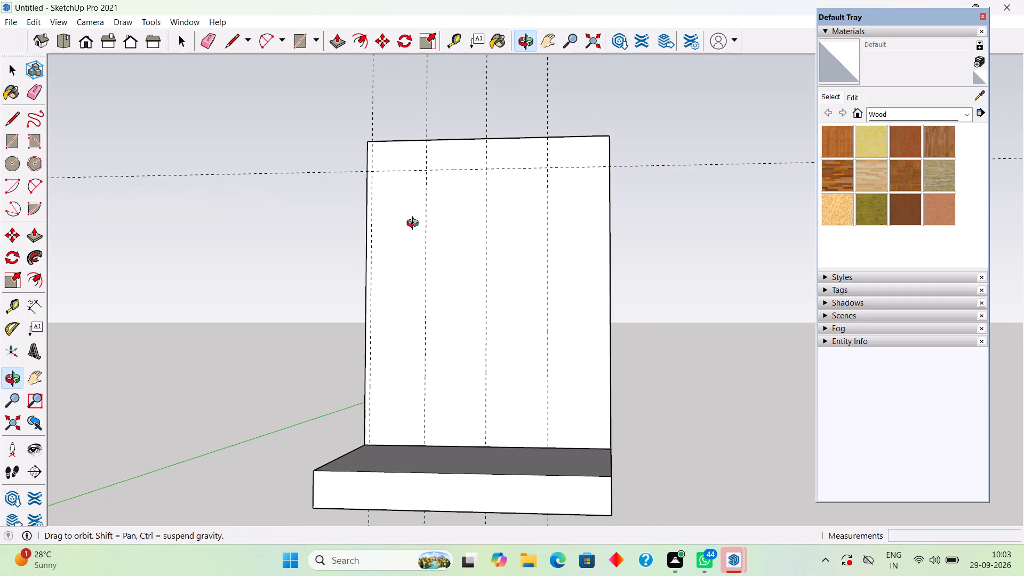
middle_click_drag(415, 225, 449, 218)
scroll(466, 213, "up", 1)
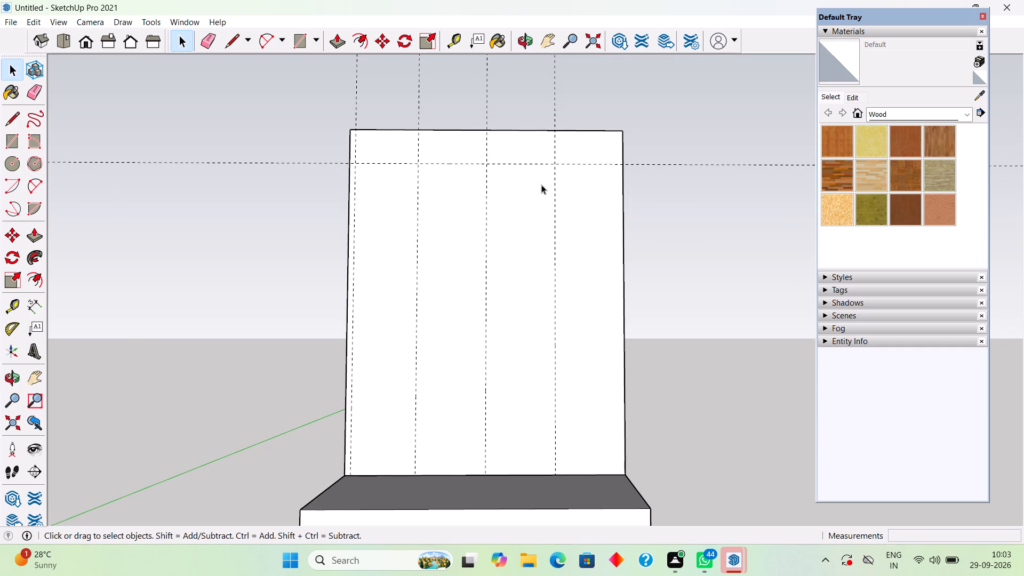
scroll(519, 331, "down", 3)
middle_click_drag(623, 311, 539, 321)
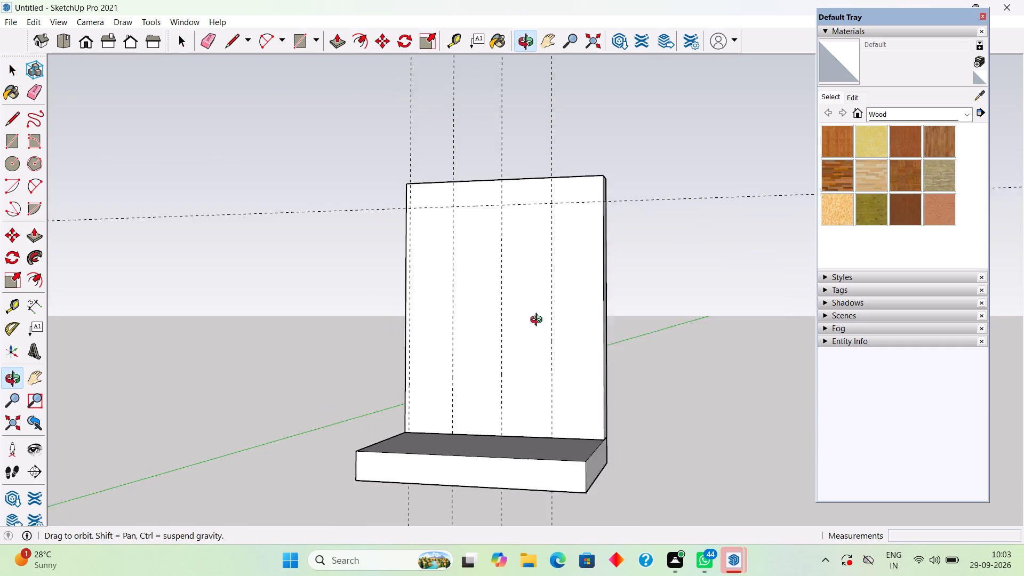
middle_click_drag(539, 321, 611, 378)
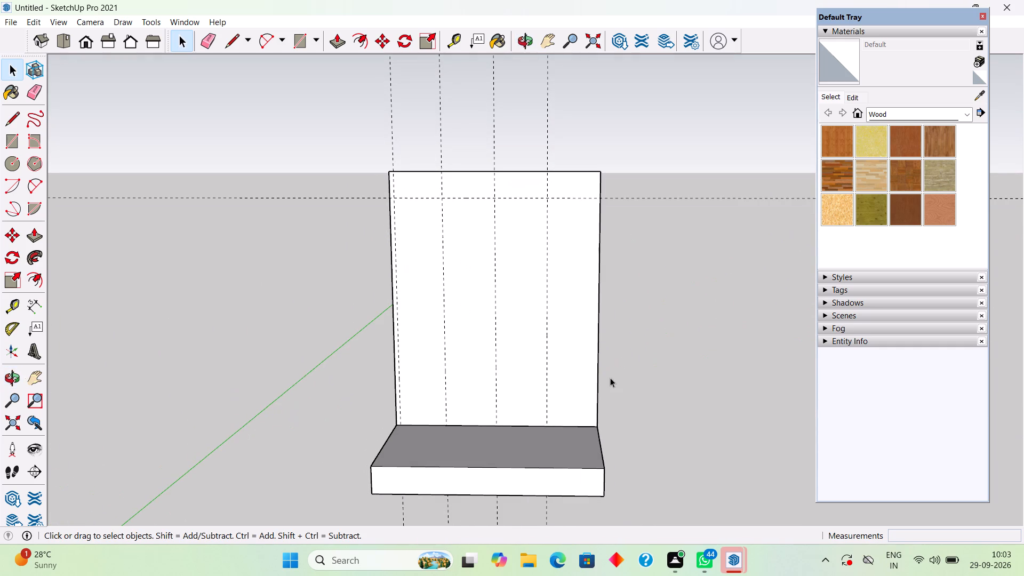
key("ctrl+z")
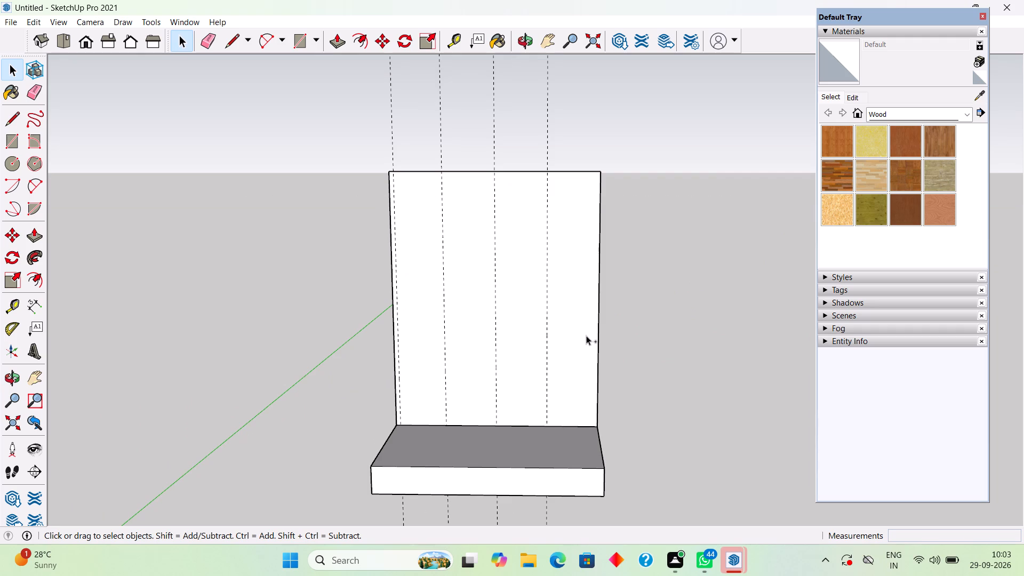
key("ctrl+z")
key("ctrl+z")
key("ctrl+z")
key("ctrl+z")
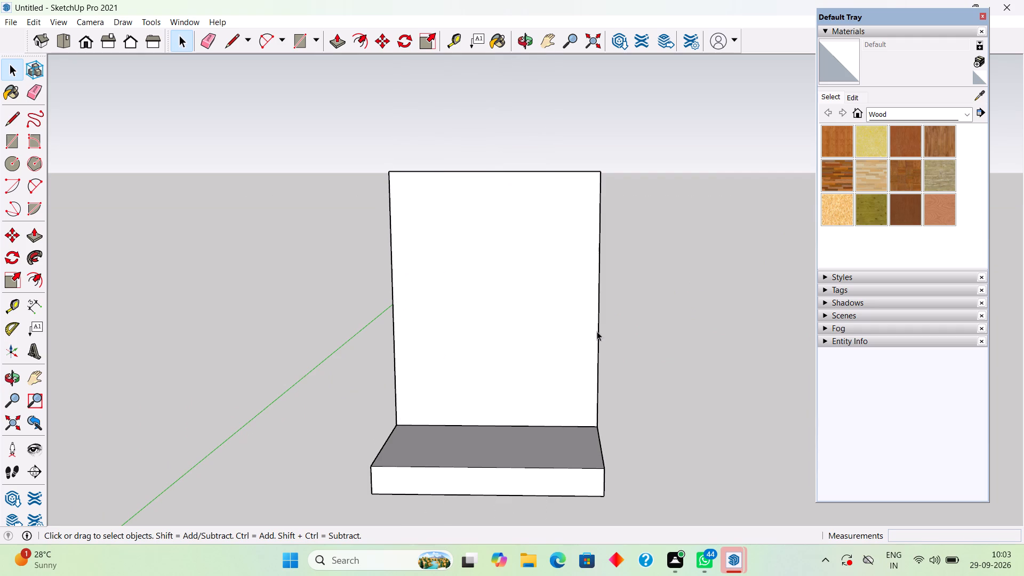
Open the base slab's group for editing and Push/Pull its short right end face outward by 8'.
middle_click_drag(598, 330, 416, 257)
left_click(537, 453)
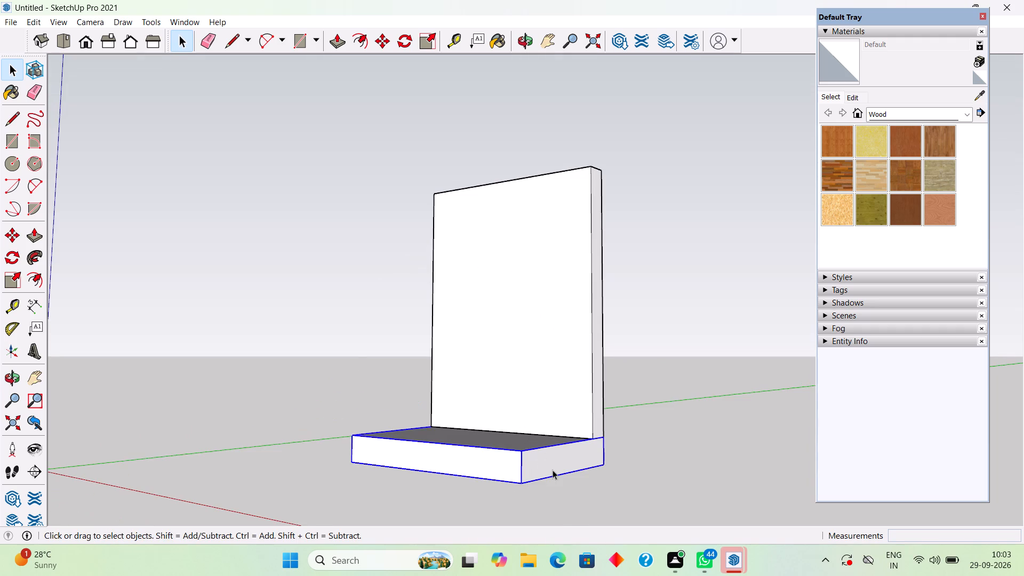
double_click(553, 470)
left_click(553, 469)
key("p")
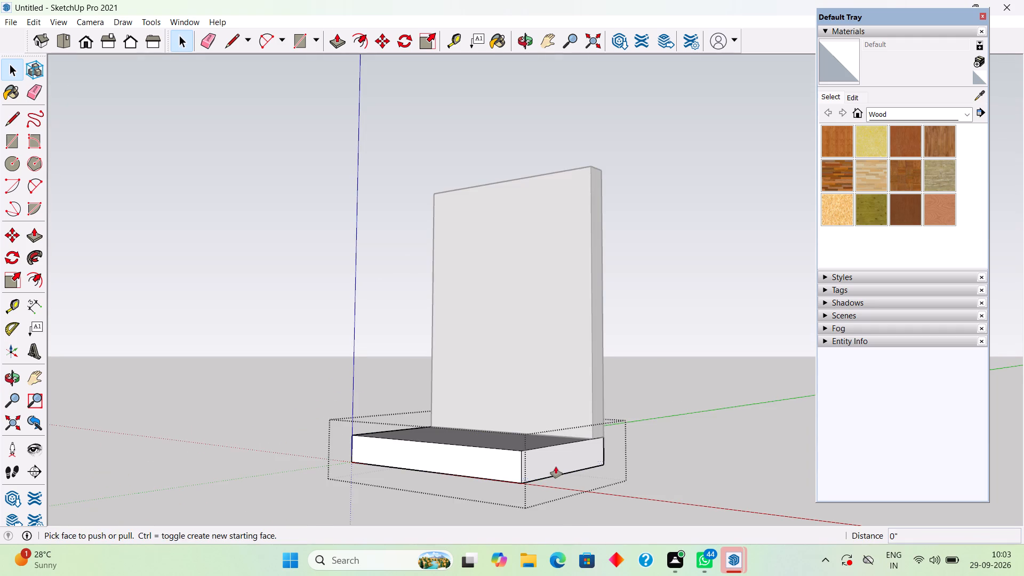
left_click(556, 466)
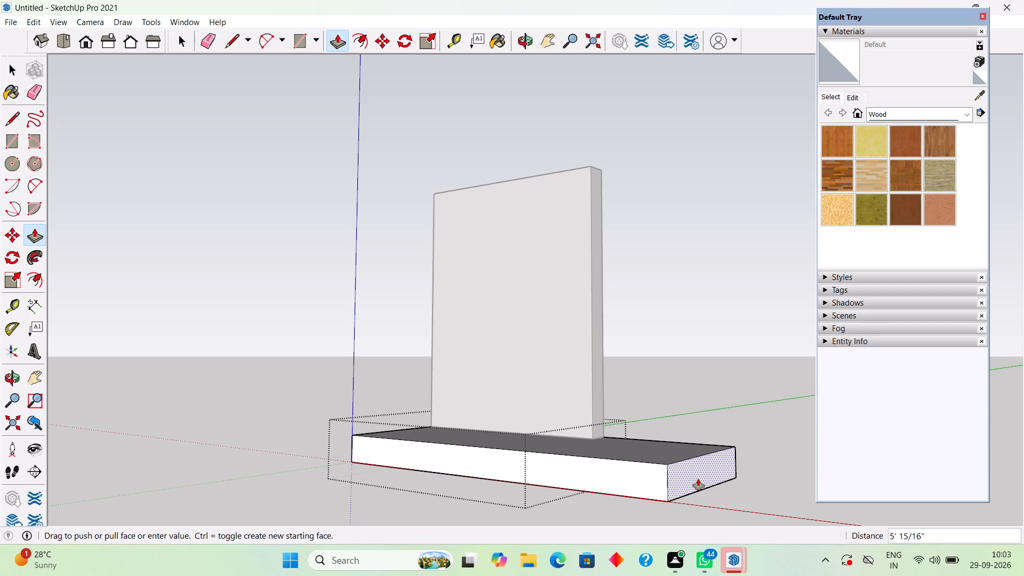
type("8'")
key("Return")
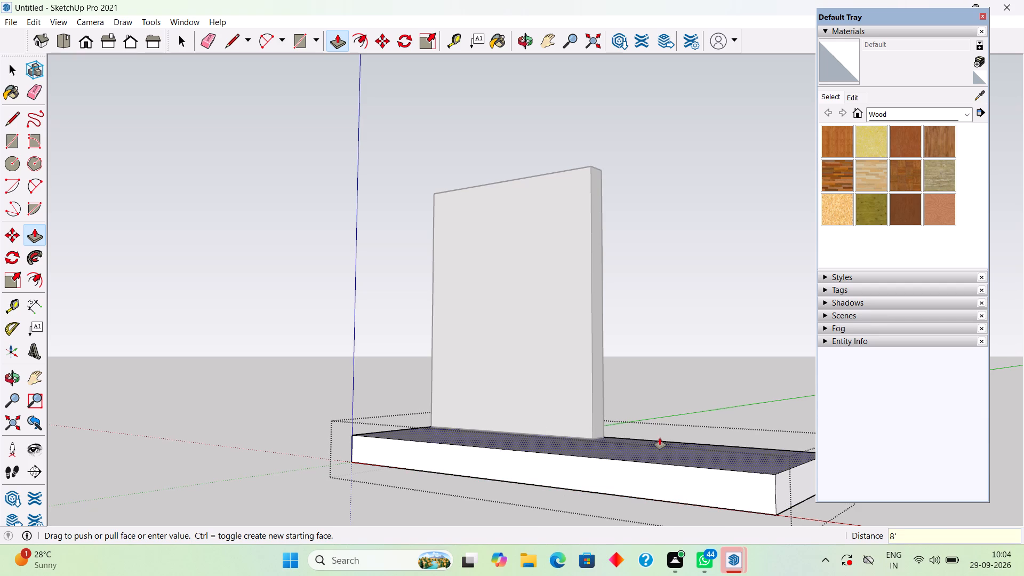
Open the back panel's group, Push/Pull its right end face outward 8' to match the base slab's end, and close the group.
key("space")
double_click(598, 377)
left_click(598, 377)
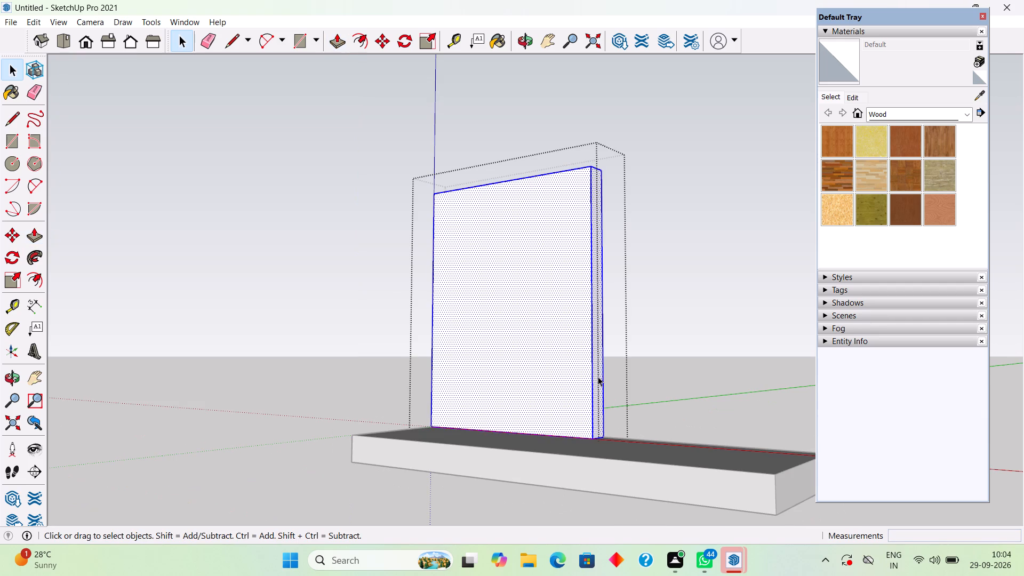
middle_click_drag(602, 363, 523, 370)
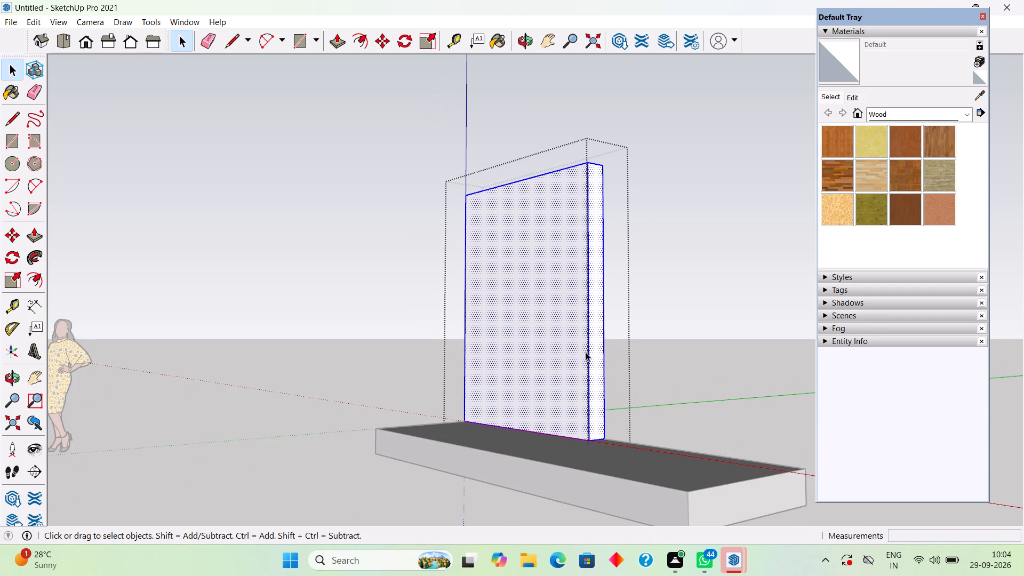
key("p")
left_click(594, 349)
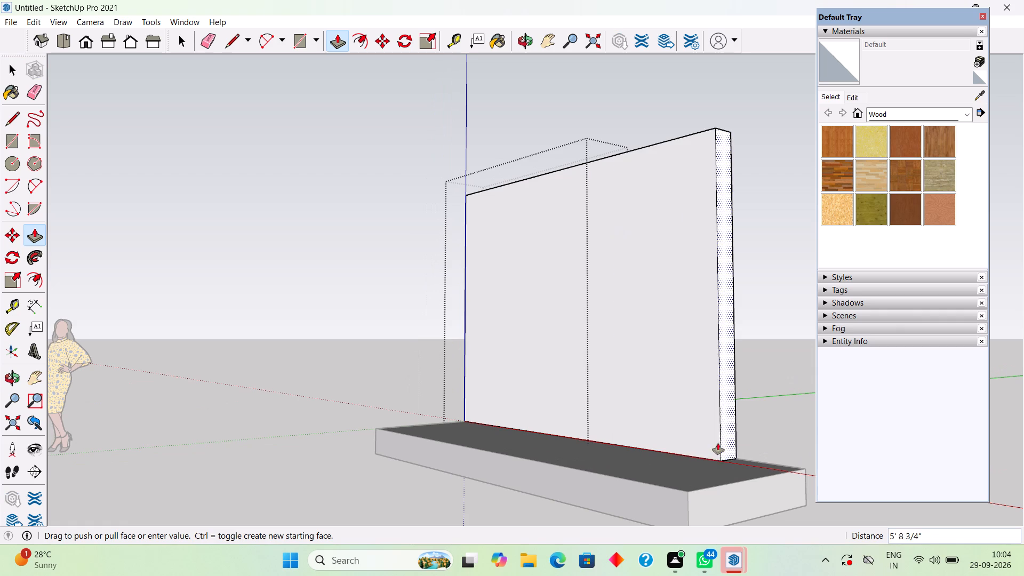
left_click(727, 481)
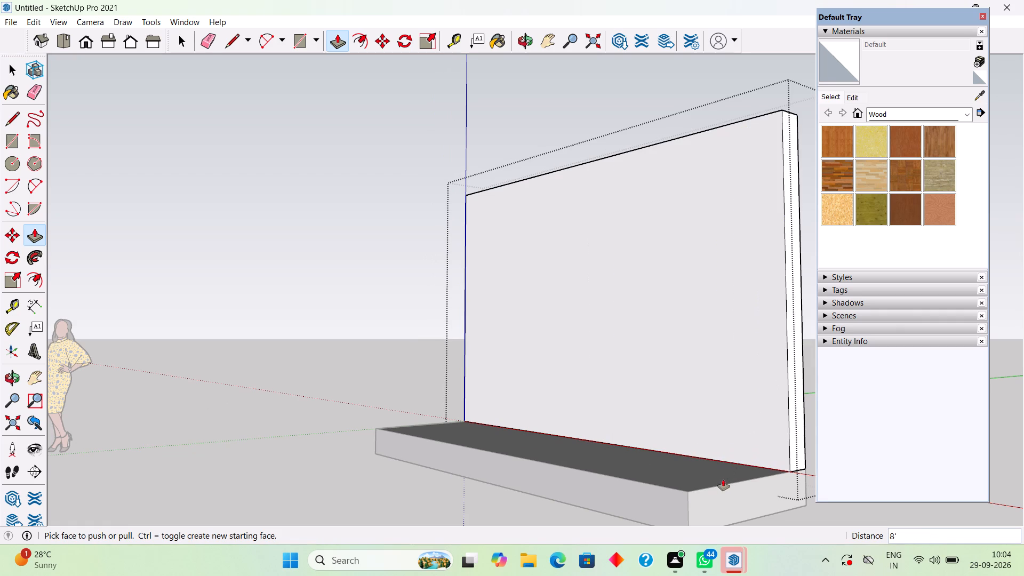
key("space")
scroll(691, 478, "down", 4)
middle_click_drag(657, 457, 767, 396)
middle_click_drag(576, 342, 573, 441)
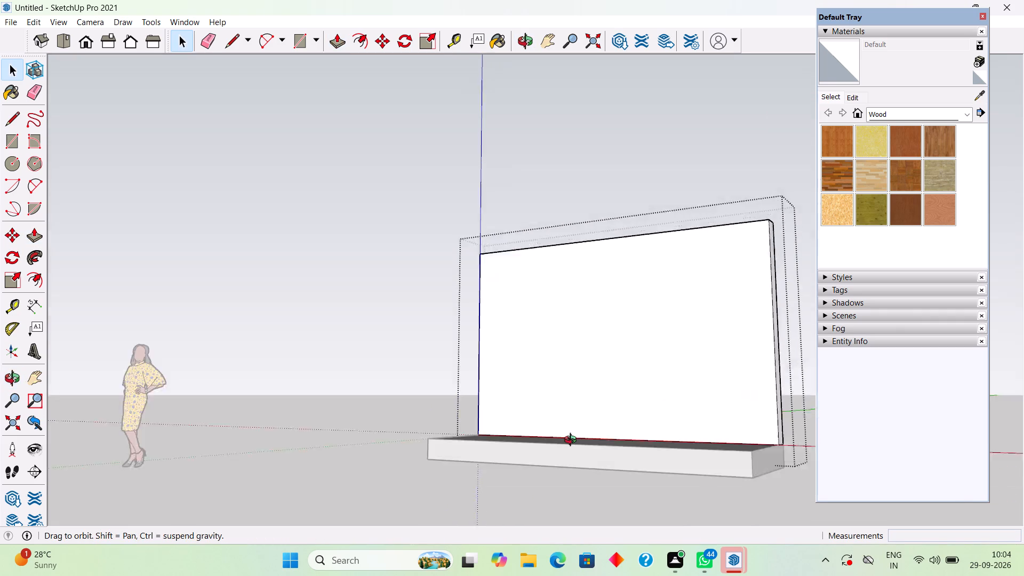
middle_click_drag(573, 441, 793, 468)
left_click(773, 386)
scroll(667, 330, "up", 1)
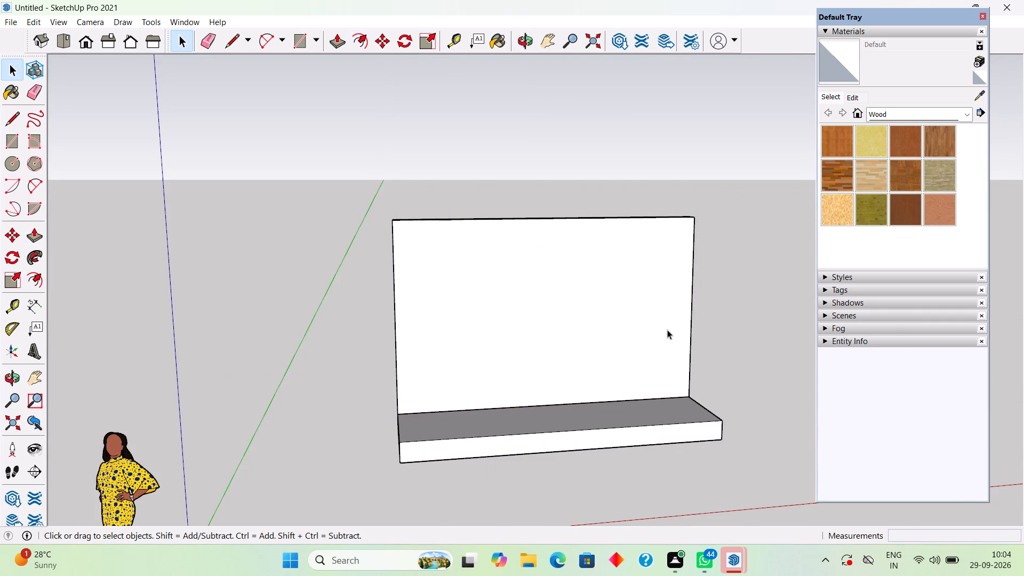
Add three vertical guides across the back panel, spaced 4' apart starting from its right edge.
scroll(652, 352, "up", 1)
middle_click_drag(638, 366, 581, 417)
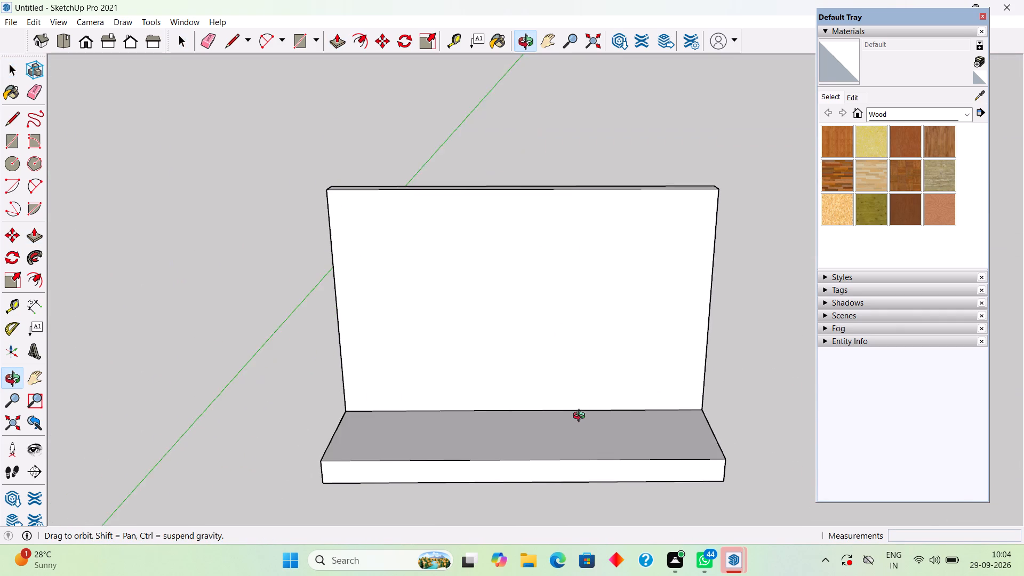
middle_click_drag(581, 417, 611, 387)
scroll(619, 381, "up", 2)
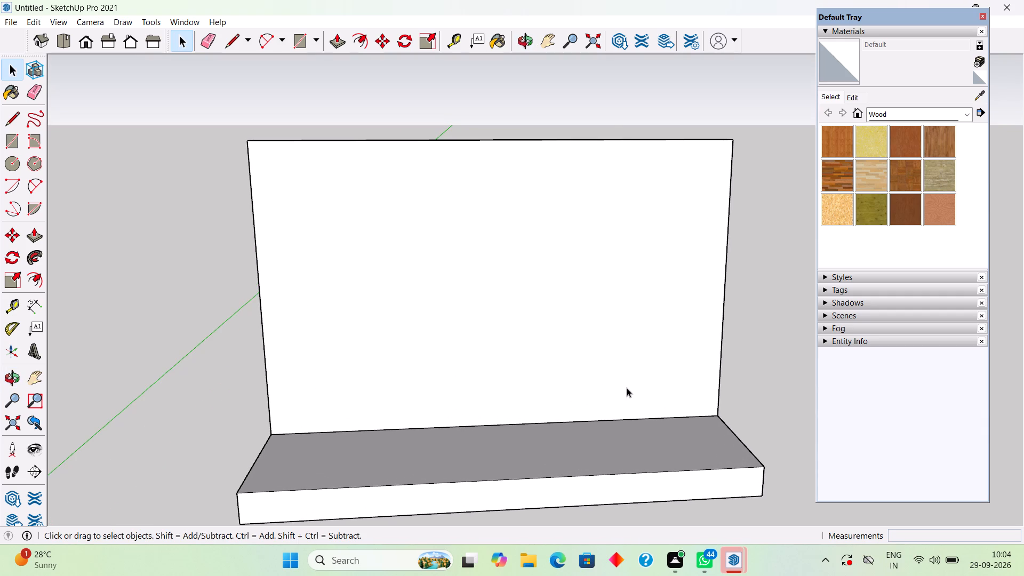
type("t")
key("space")
key("t")
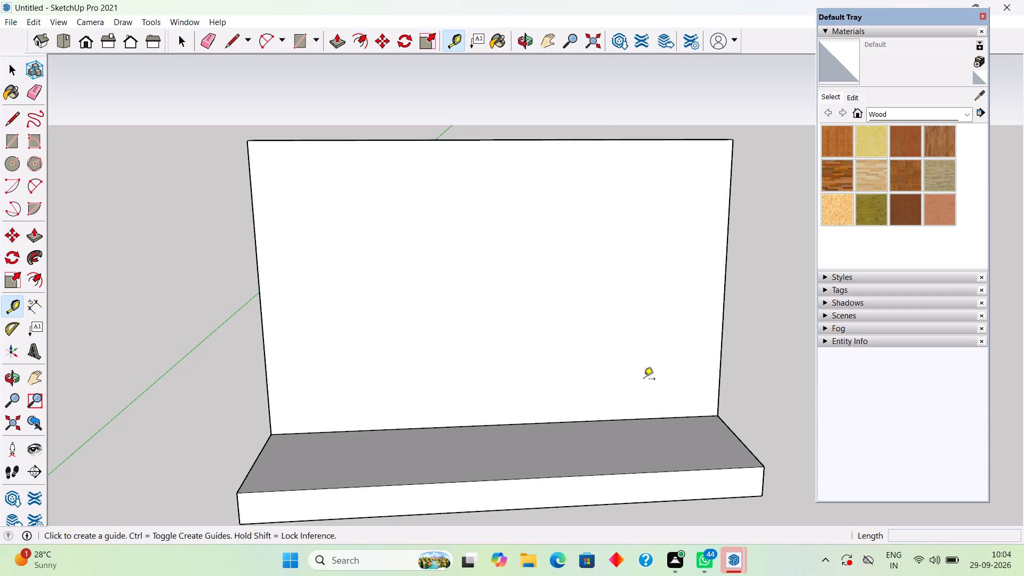
left_click(724, 321)
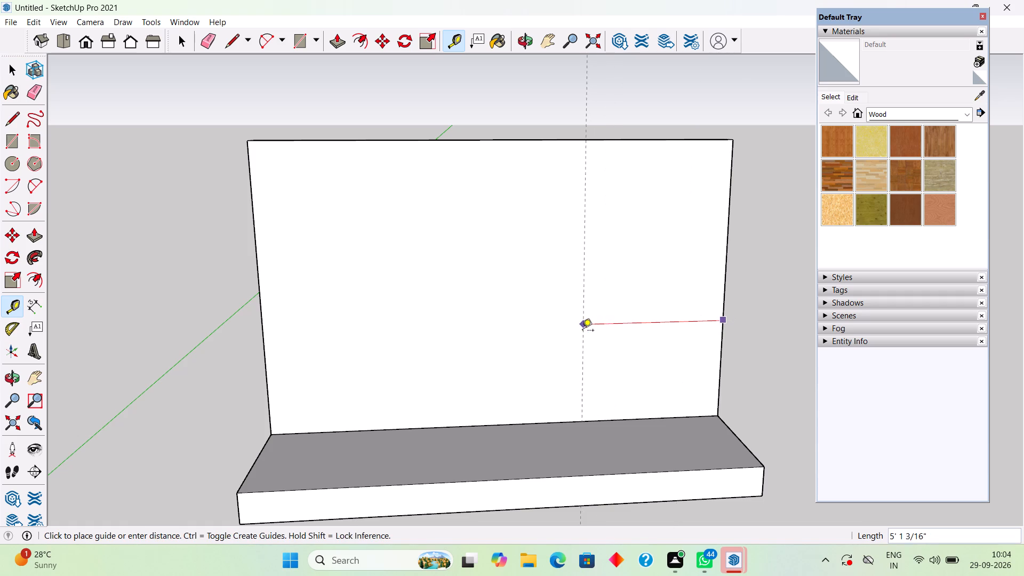
type("4'")
key("Return")
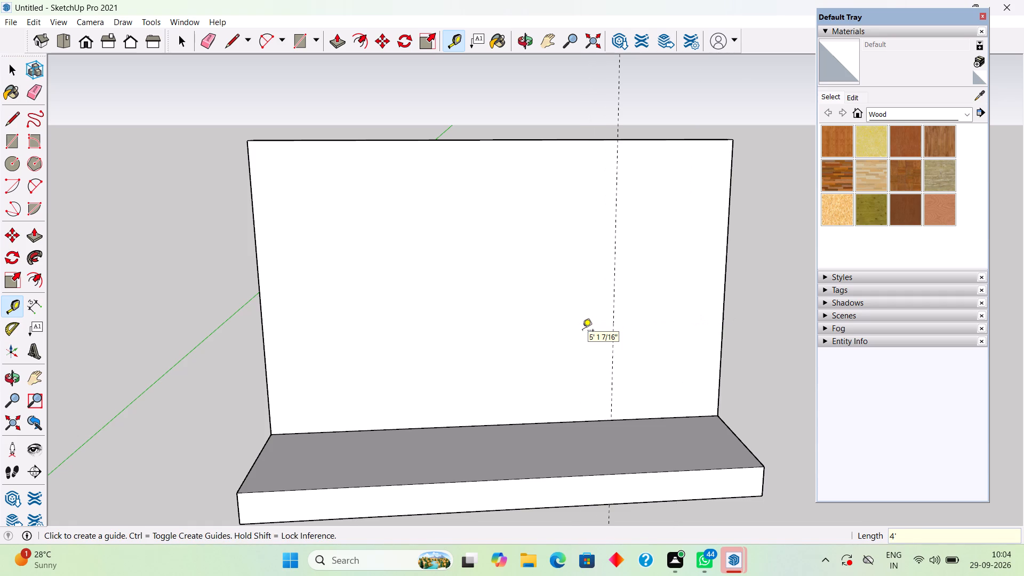
left_click(612, 335)
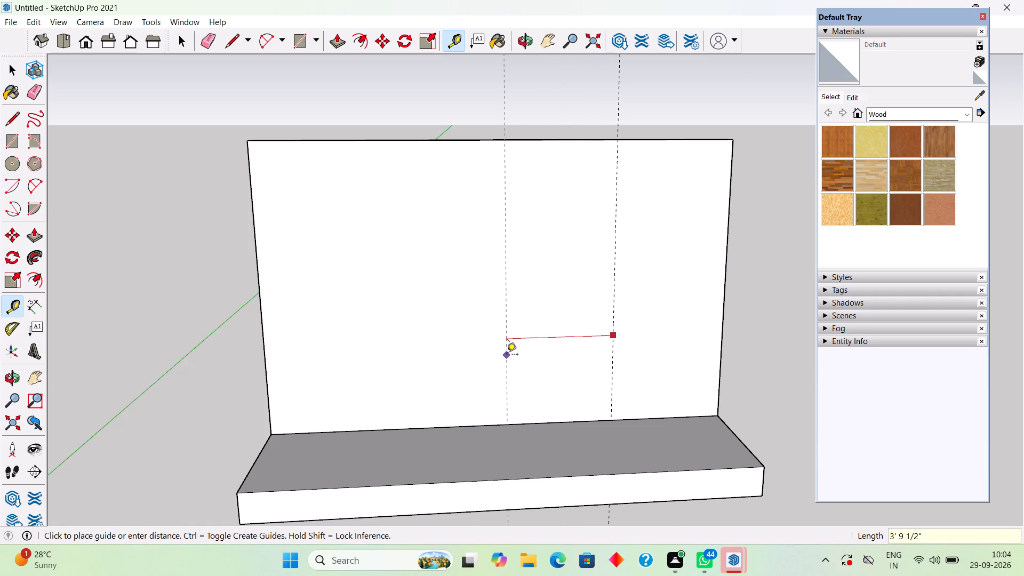
type("4'")
key("Return")
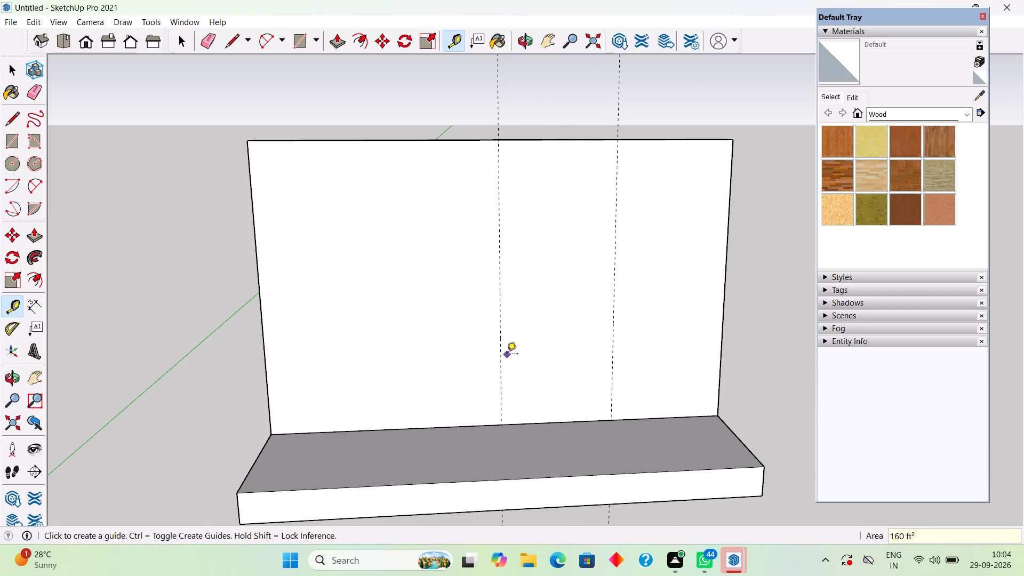
left_click(502, 363)
type("4'")
key("Return")
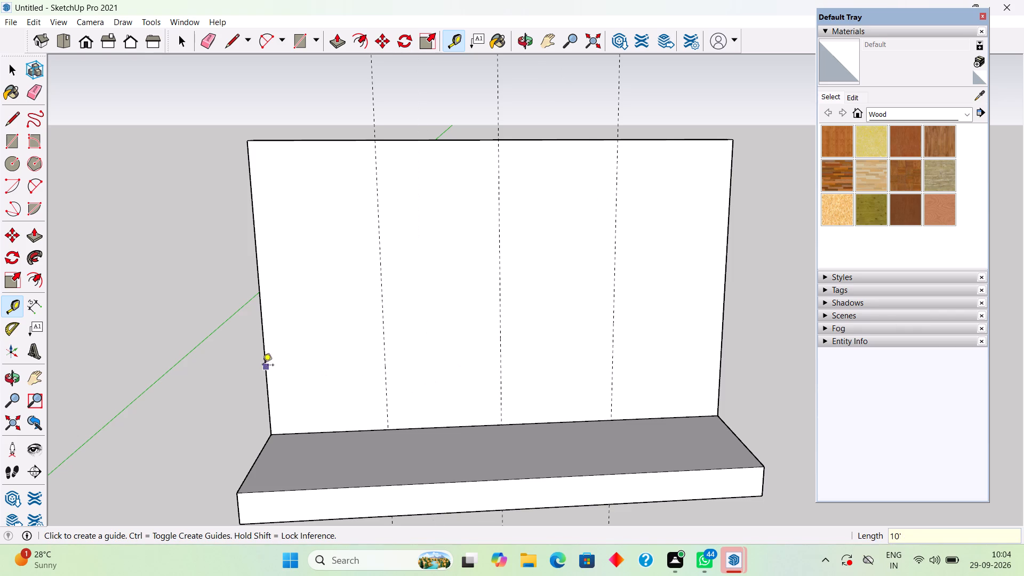
Add a vertical guide 3" in from the back panel's left edge and a horizontal guide 1' below its top edge.
left_click(265, 361)
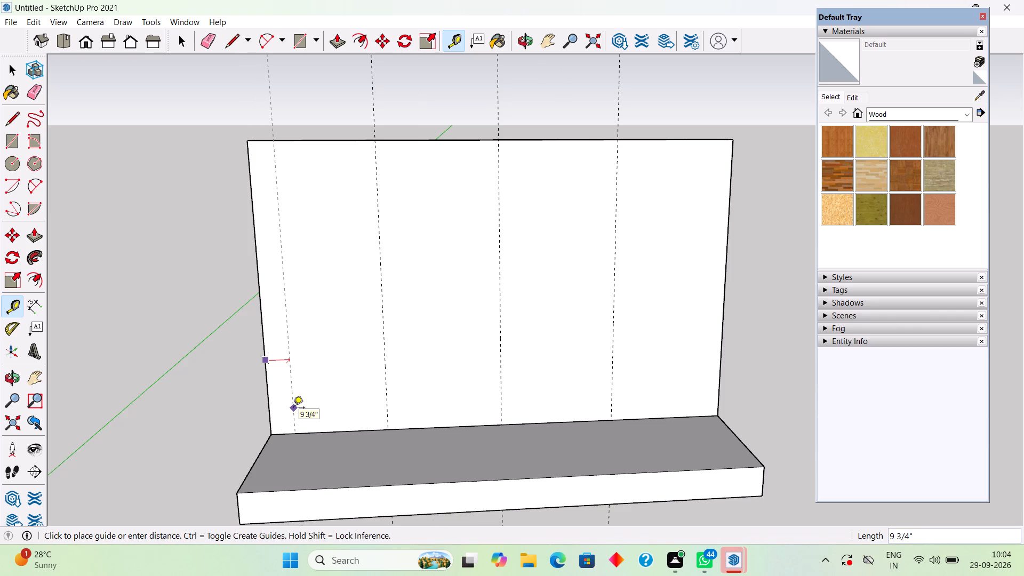
key("3")
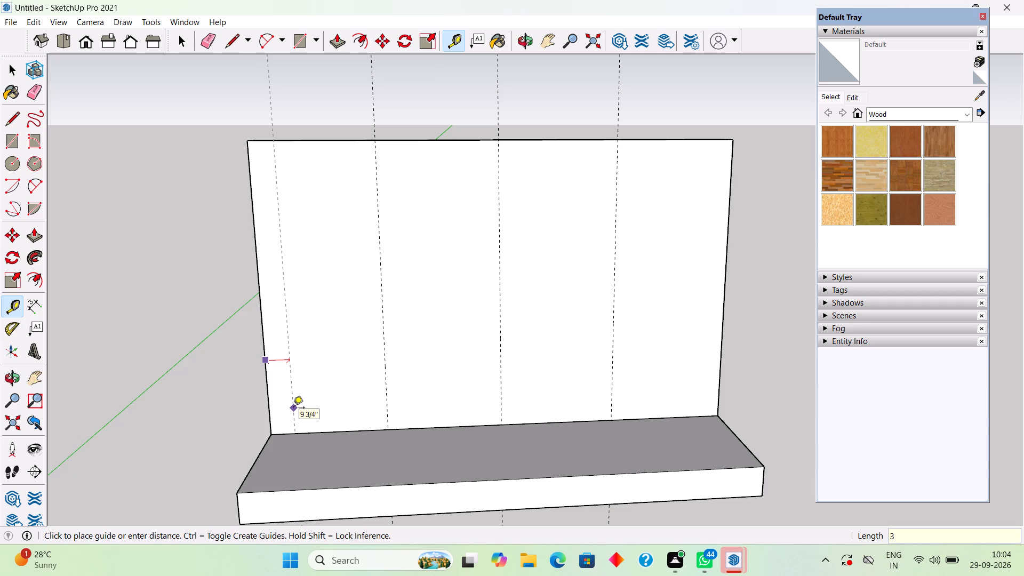
key("shift+quotedbl")
key("Return")
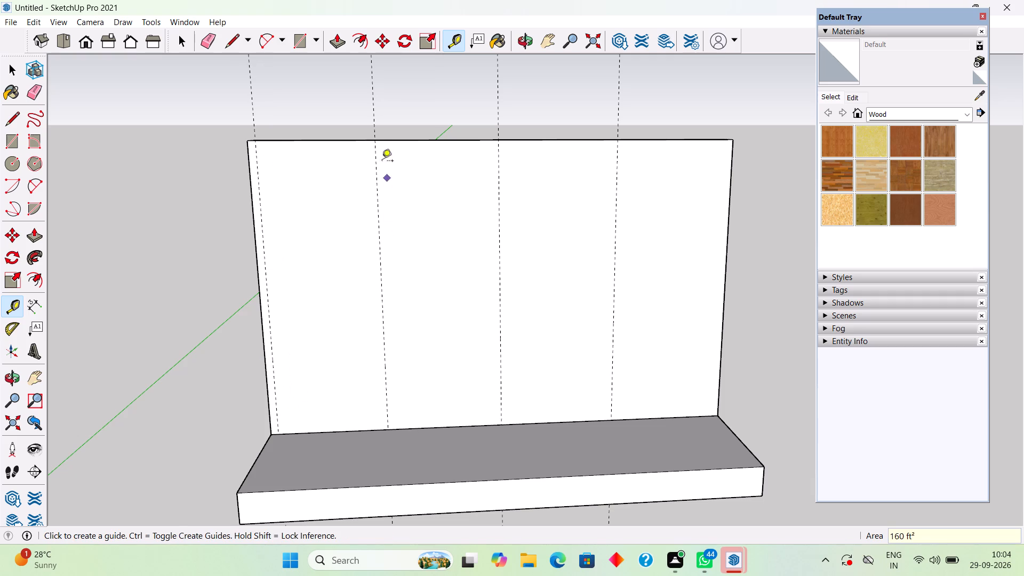
left_click(384, 141)
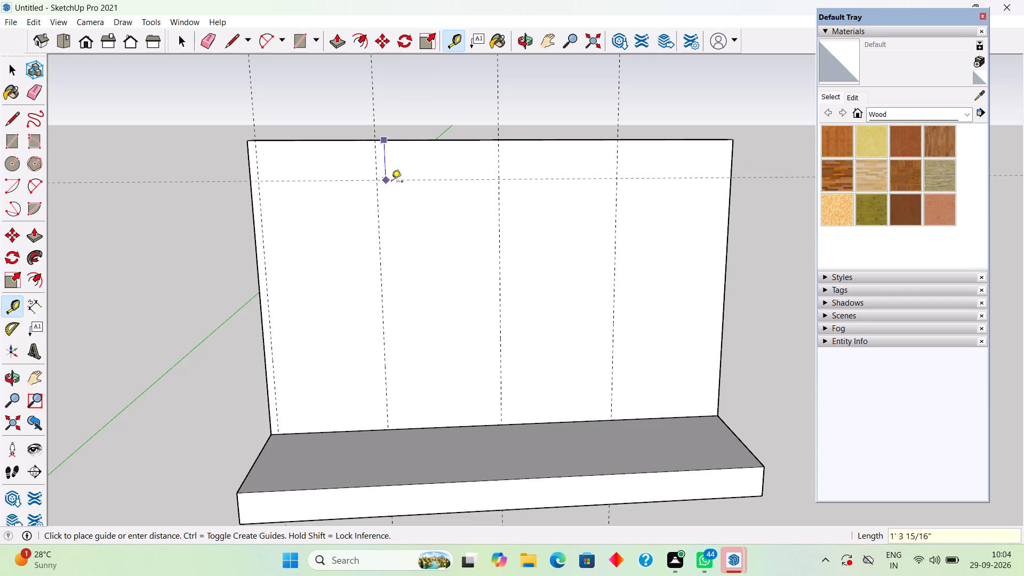
type("1'")
key("Return")
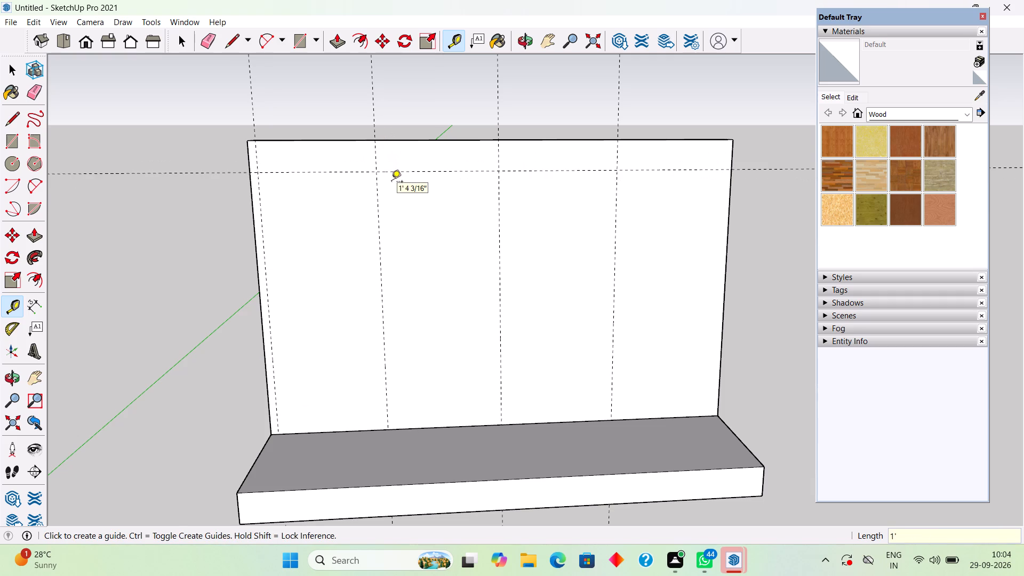
left_click(401, 170)
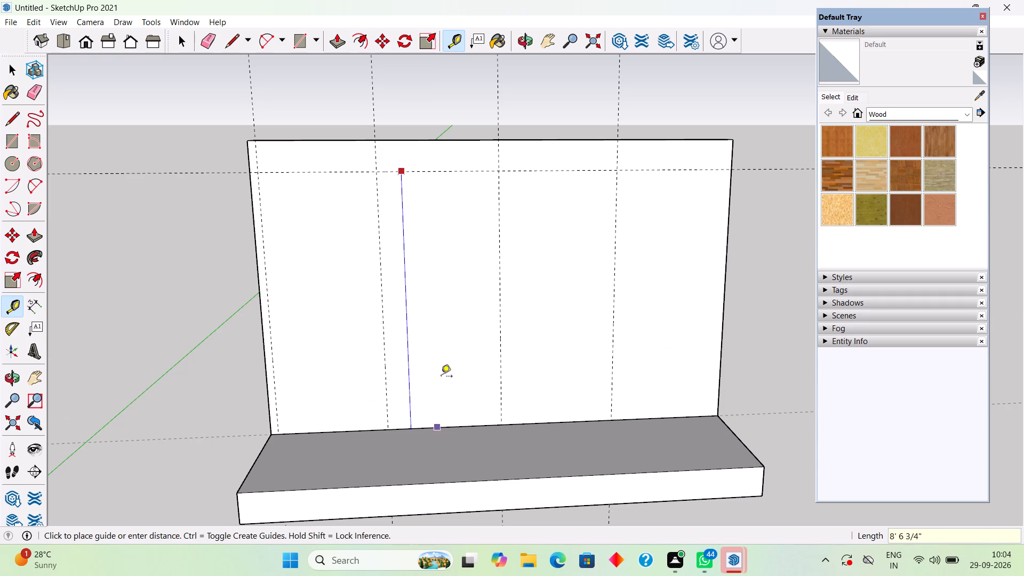
key("space")
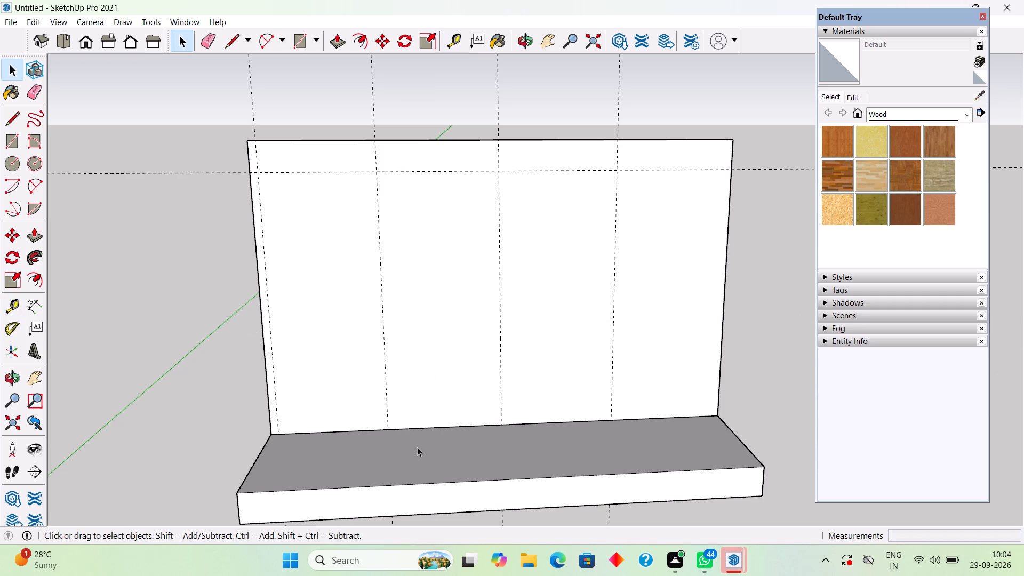
Add a horizontal guide 3" above the back panel's bottom edge at the slab, and another 6" above that guide.
key("t")
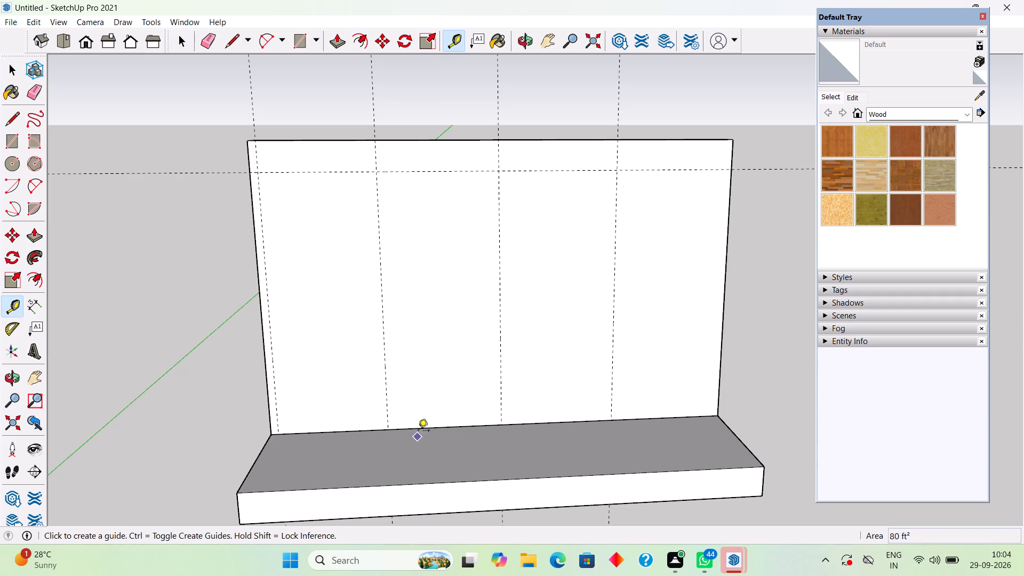
left_click(420, 428)
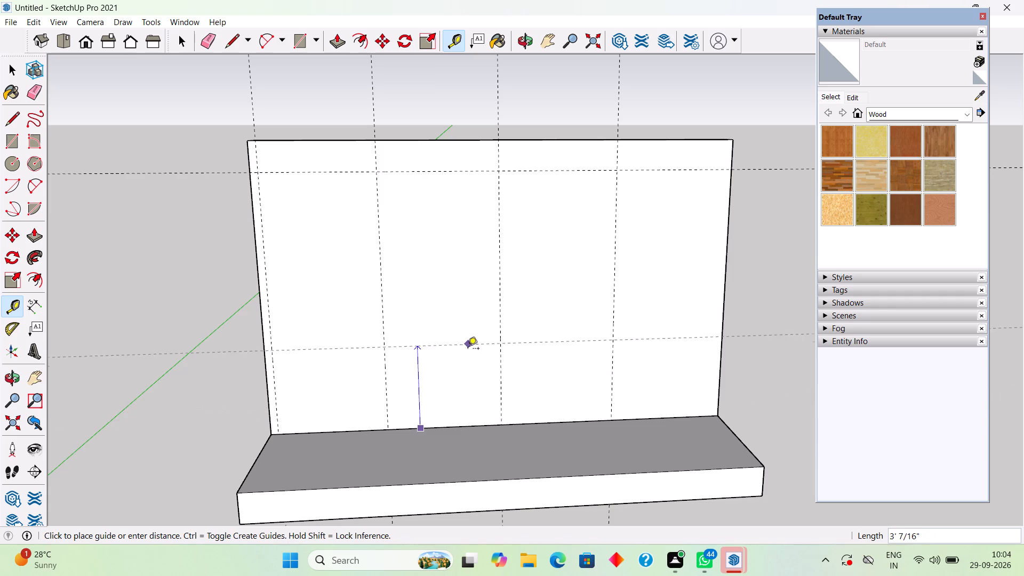
type("3\"")
key("Return")
key("space")
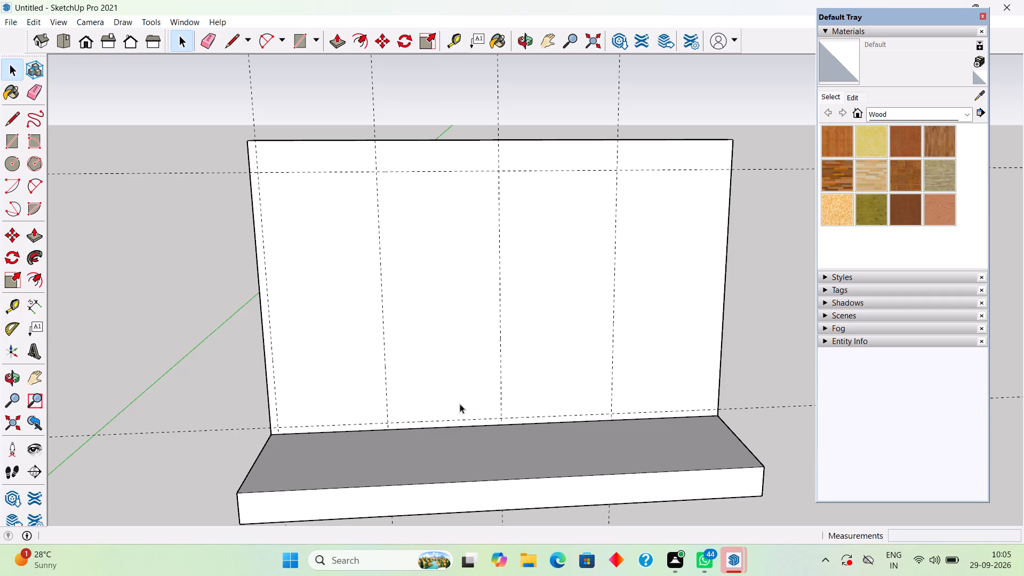
key("p")
key("t")
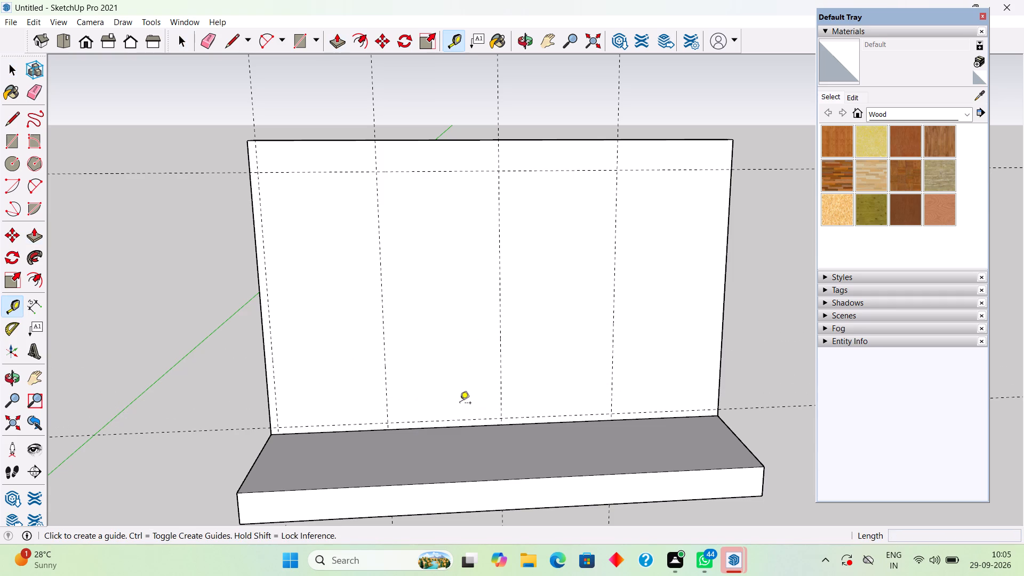
left_click(462, 418)
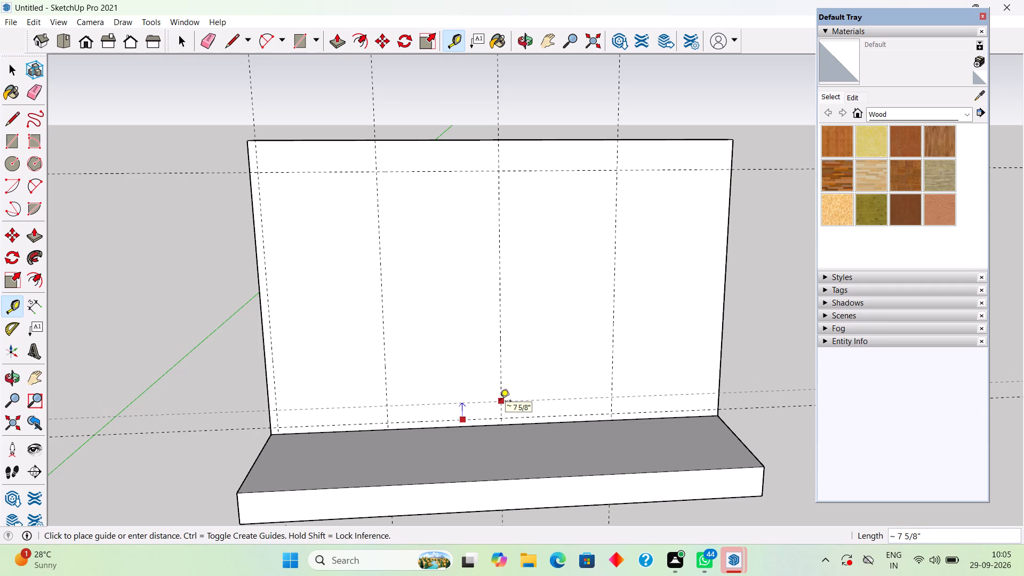
type("6\"")
key("Return")
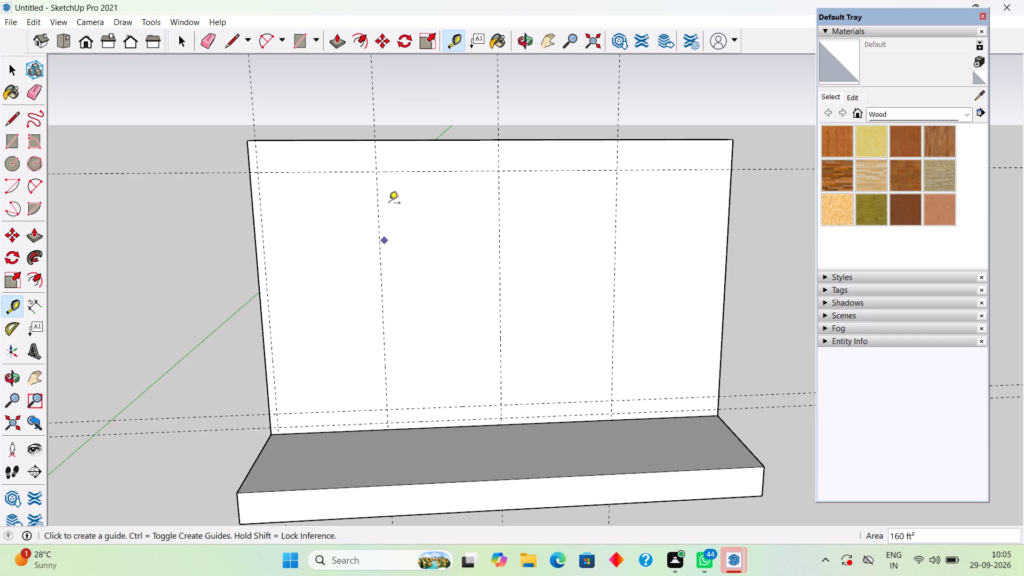
Add a horizontal guide 18" below the upper horizontal guide on the back panel.
left_click(420, 170)
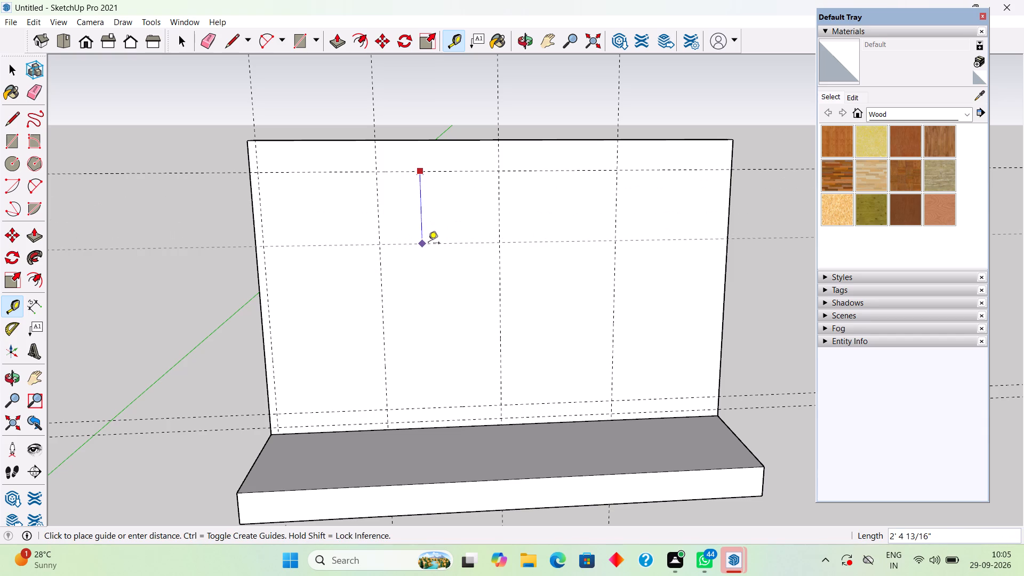
type("18\"")
key("Return")
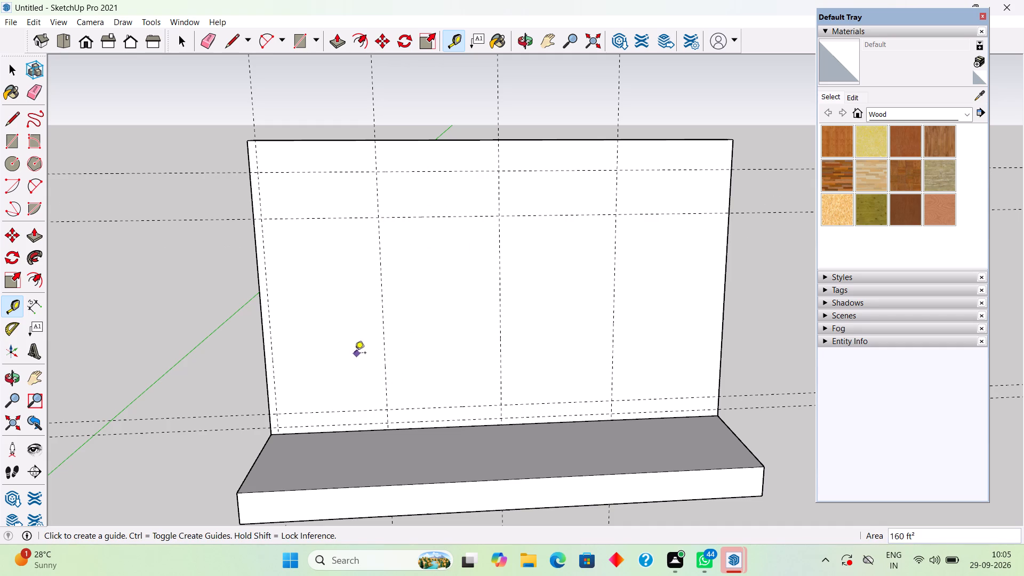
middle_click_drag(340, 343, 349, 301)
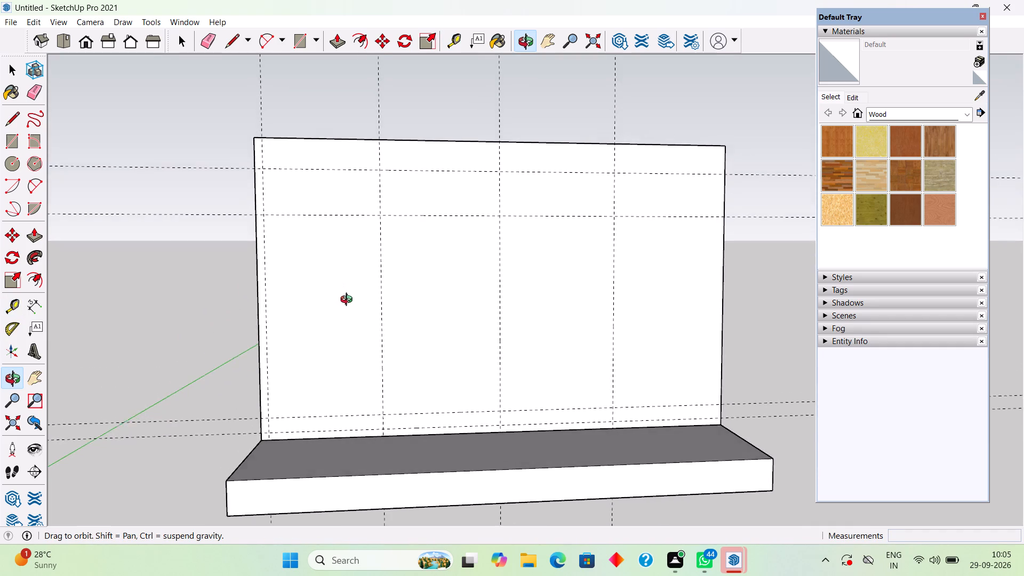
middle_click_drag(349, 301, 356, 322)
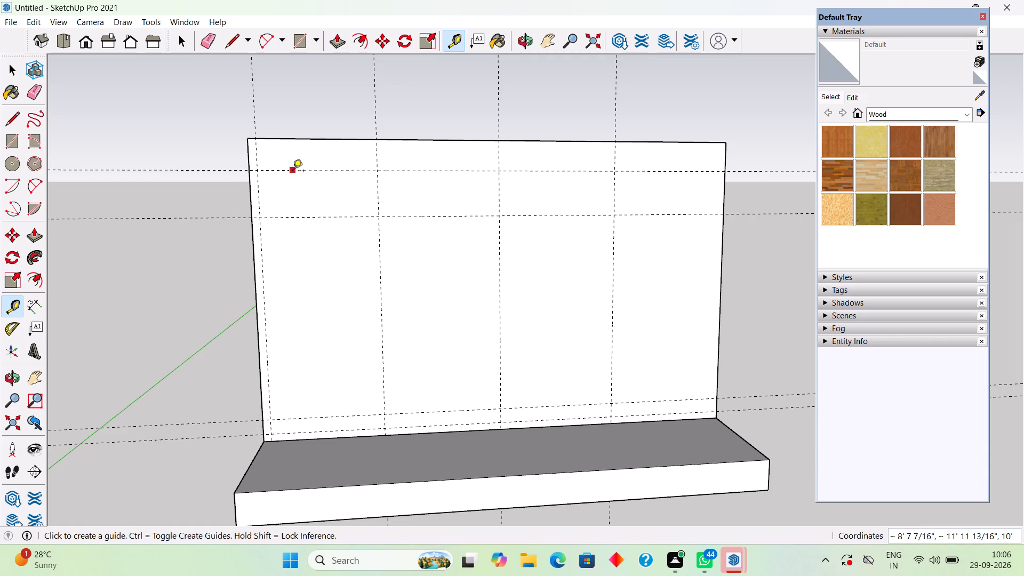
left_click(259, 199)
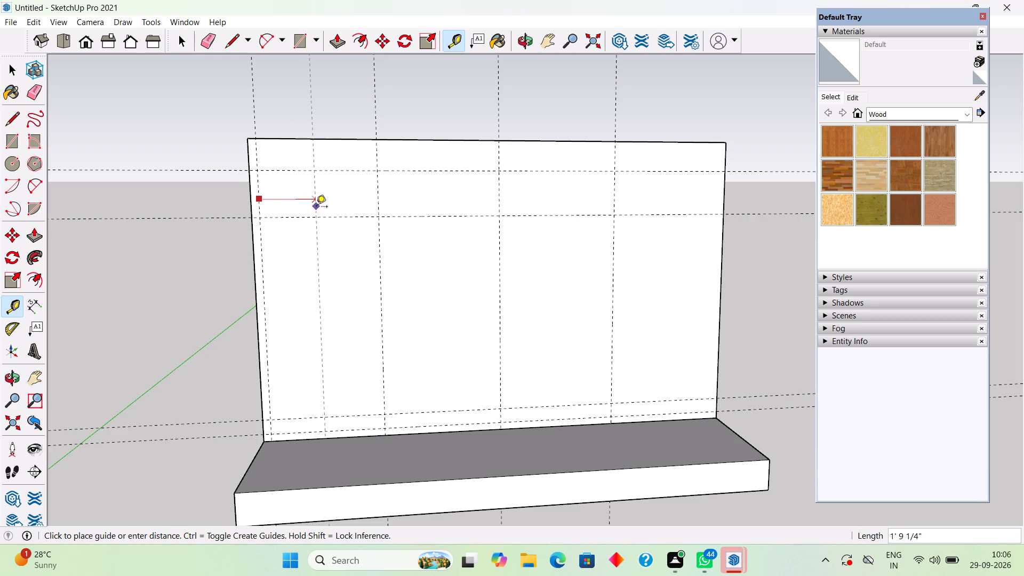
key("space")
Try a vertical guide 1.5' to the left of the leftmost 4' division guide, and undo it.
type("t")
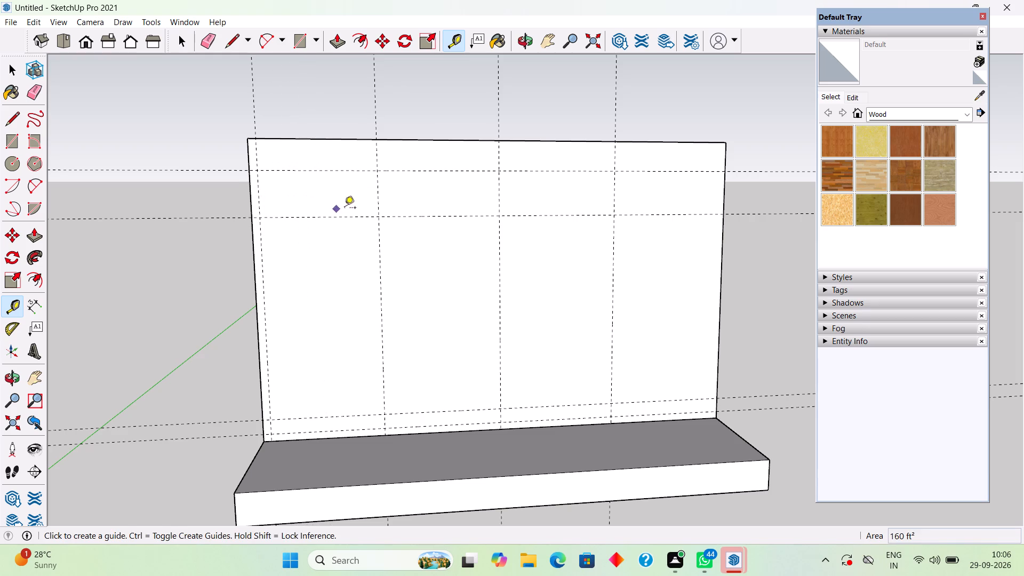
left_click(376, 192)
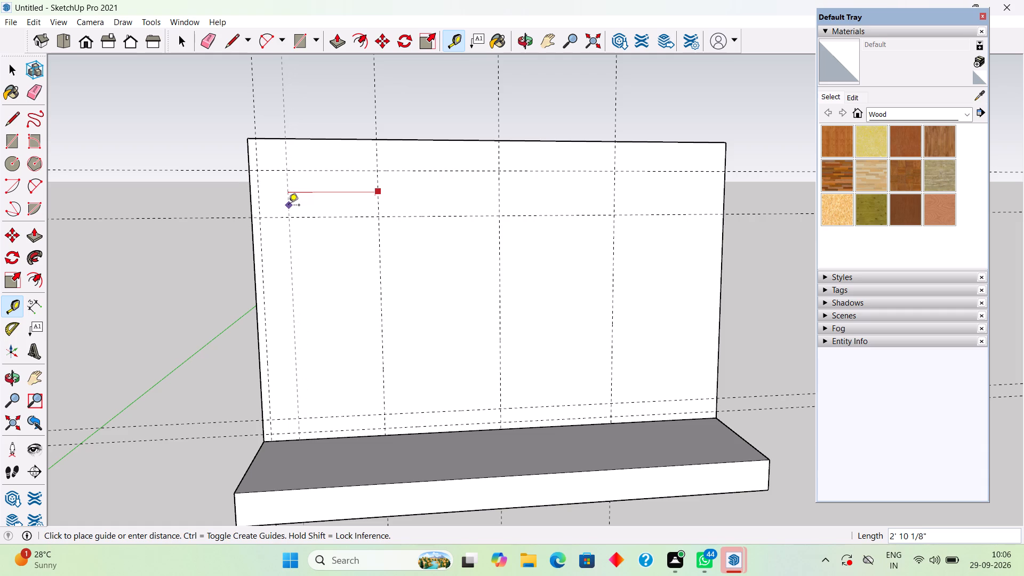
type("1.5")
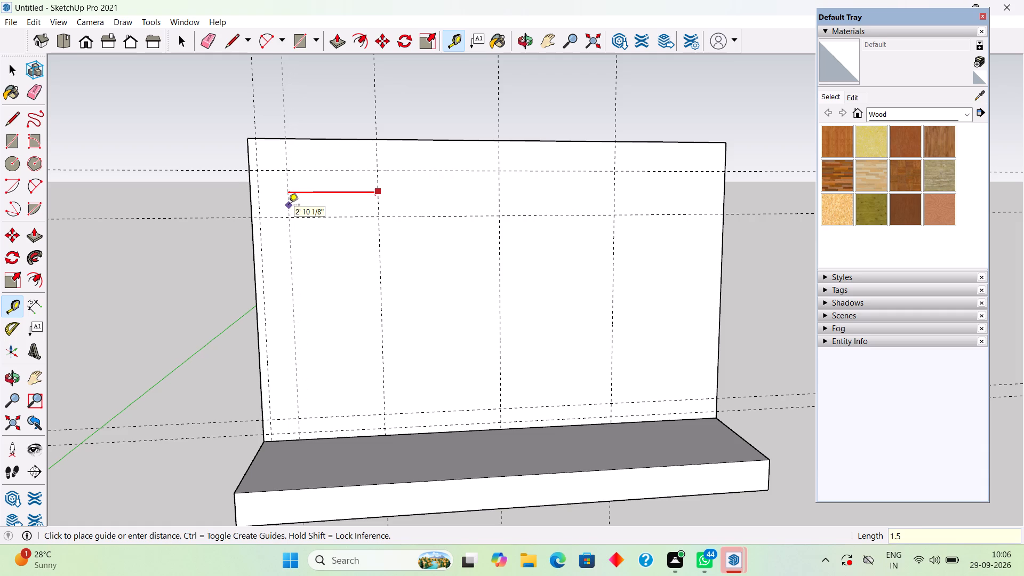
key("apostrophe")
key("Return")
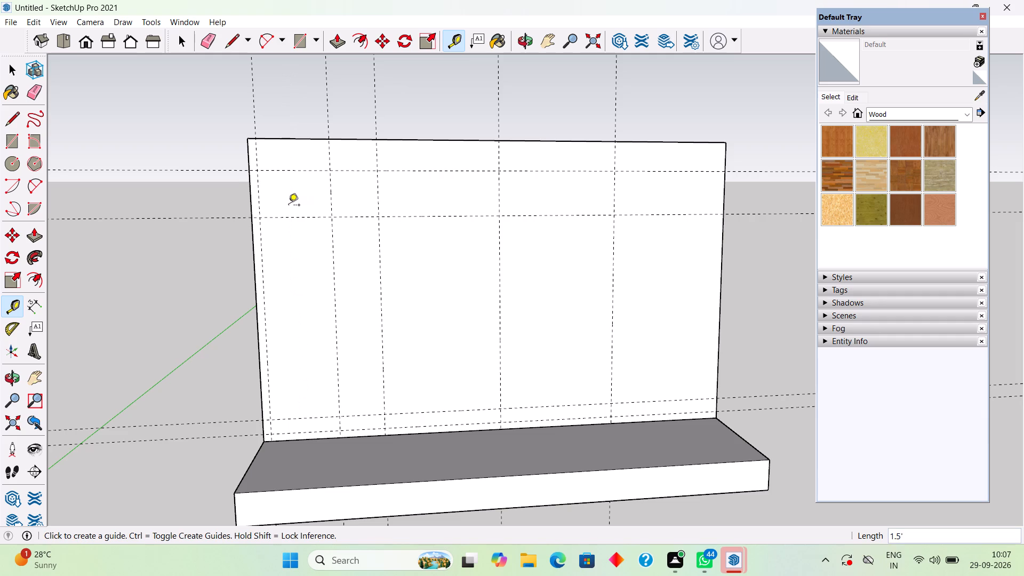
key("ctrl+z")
Add a vertical guide 2.5' to the left of the leftmost 4' division guide on the back panel.
left_click(377, 197)
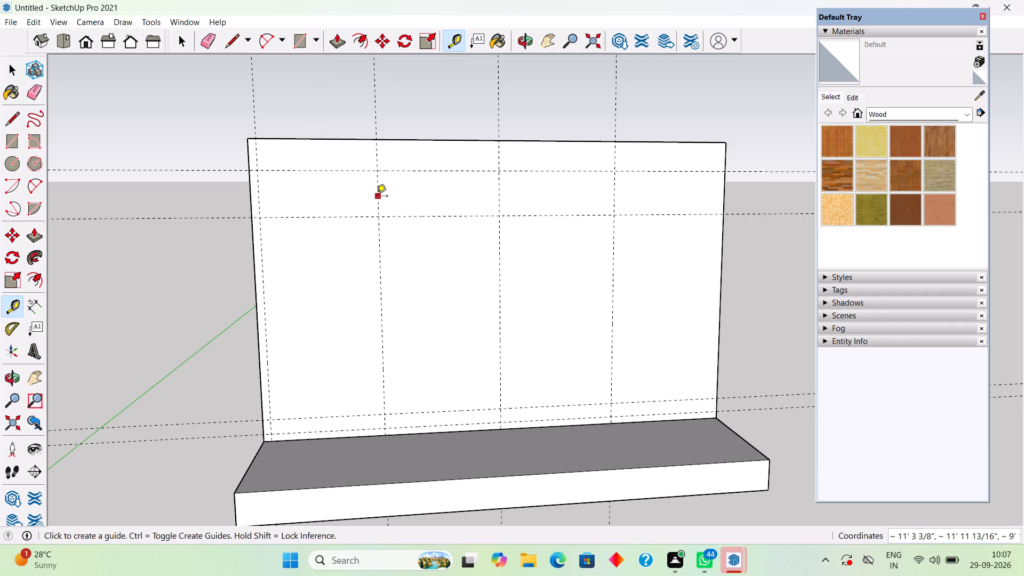
type("2.5")
key("BackSpace")
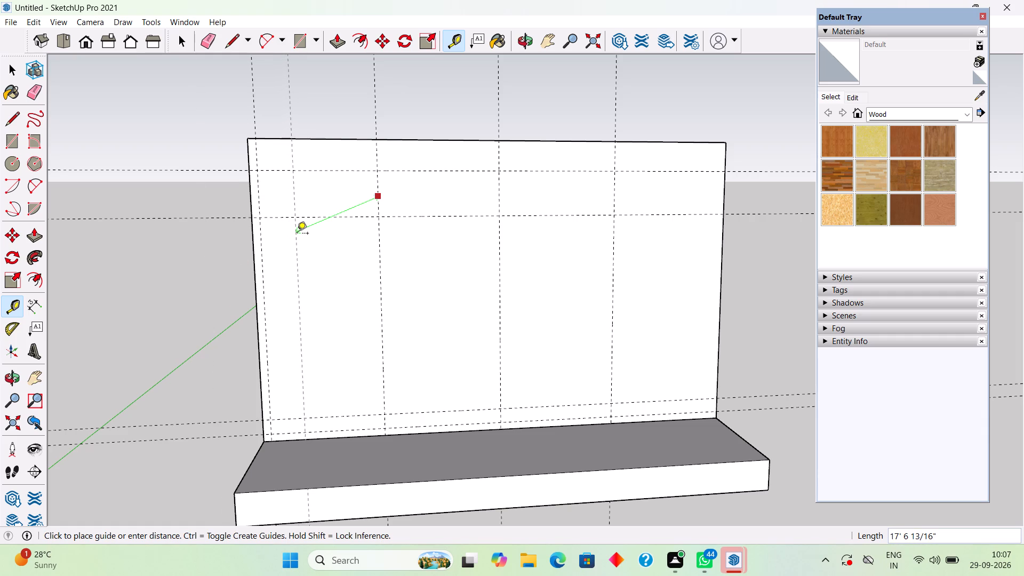
type("2.5")
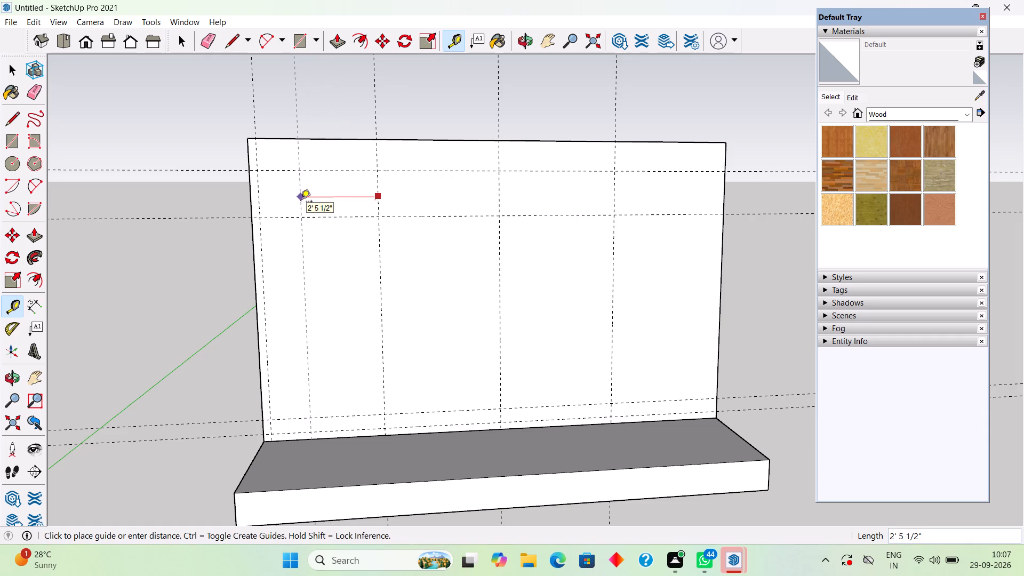
type("2.5'")
key("Return")
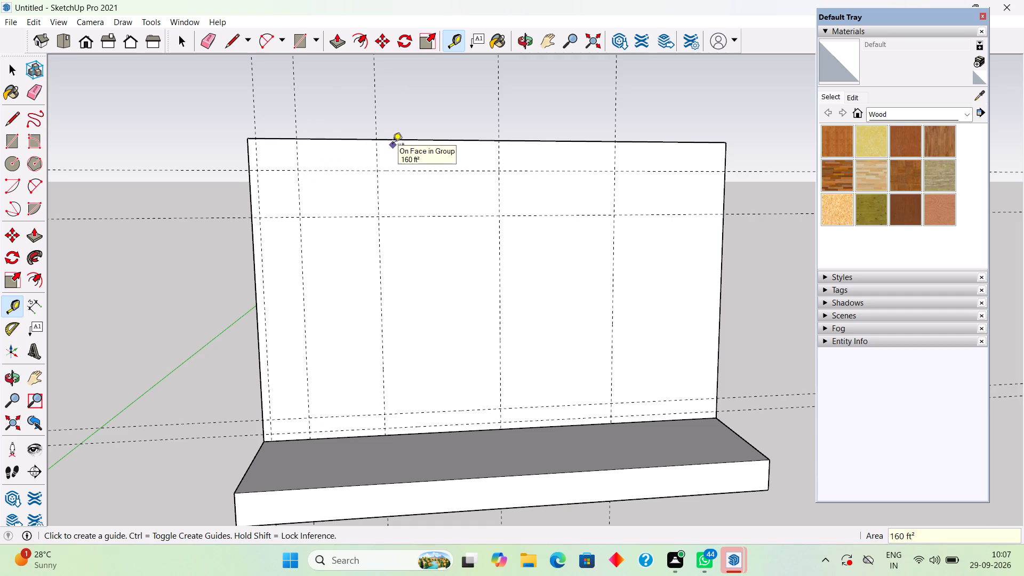
Draw a 14' 6" by 6" rectangle between the two lower guides, from the 2.5' offset guide to the back panel's right edge.
key("space")
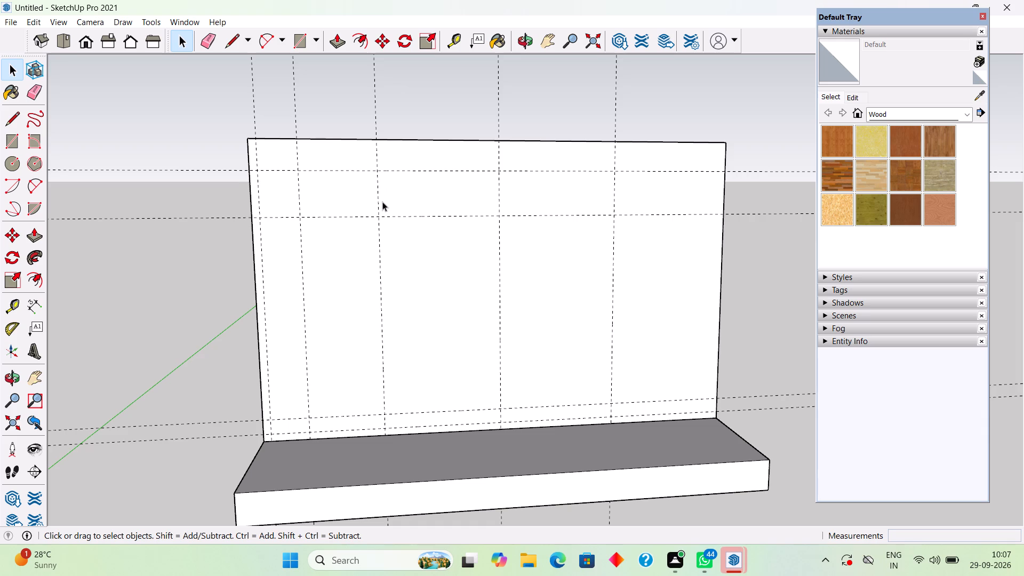
middle_click_drag(420, 293, 397, 266)
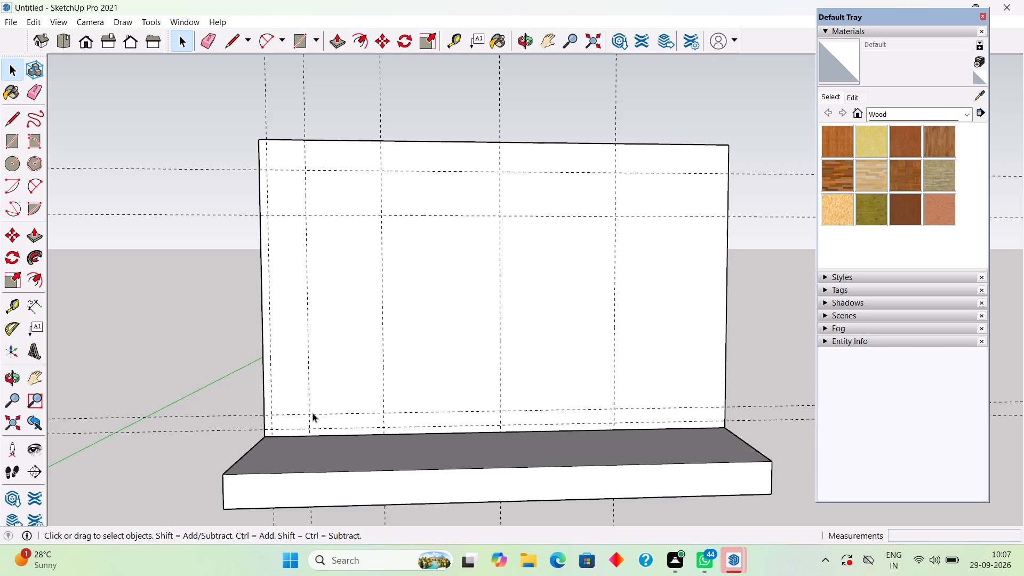
key("r")
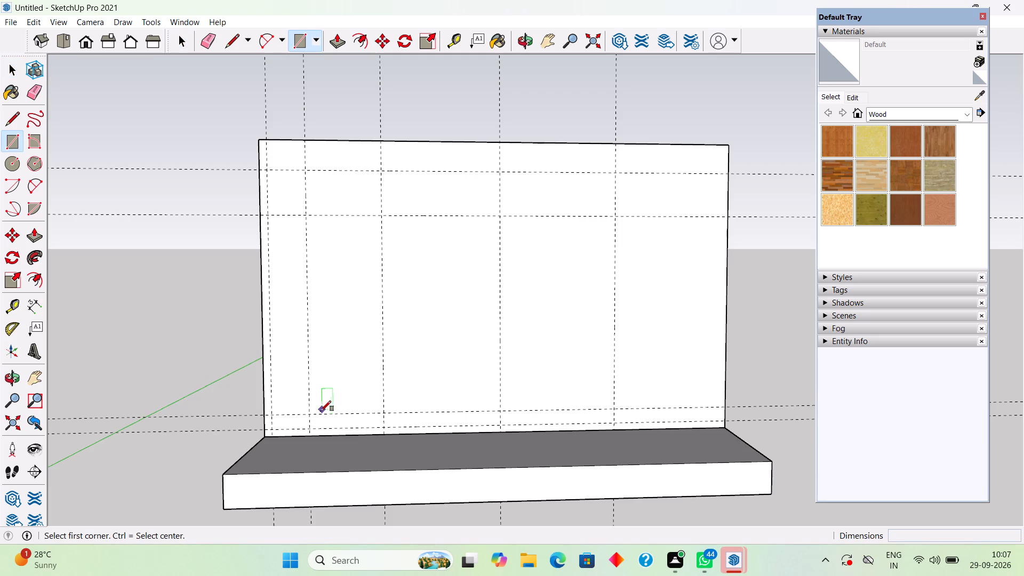
left_click(307, 414)
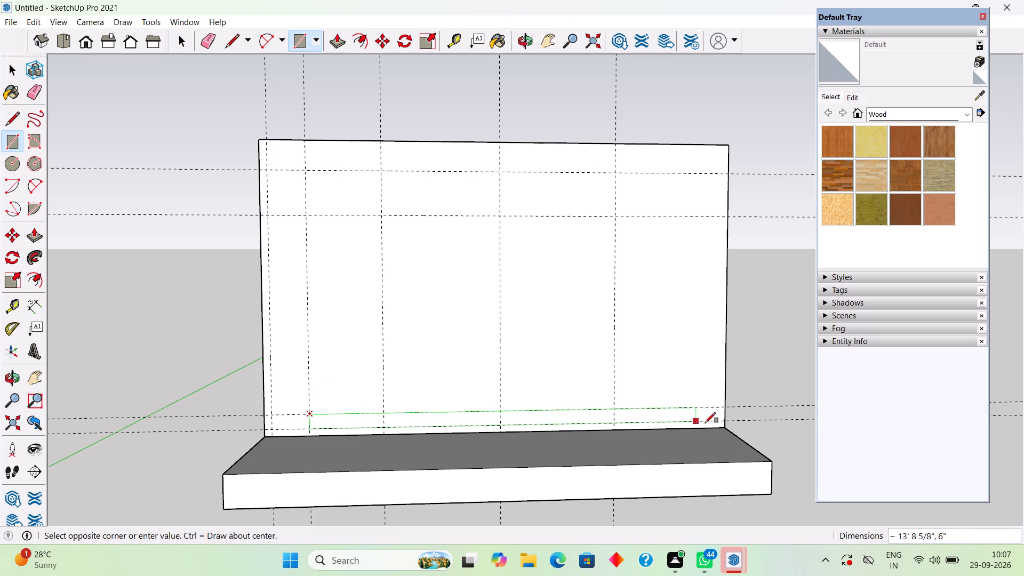
left_click(725, 420)
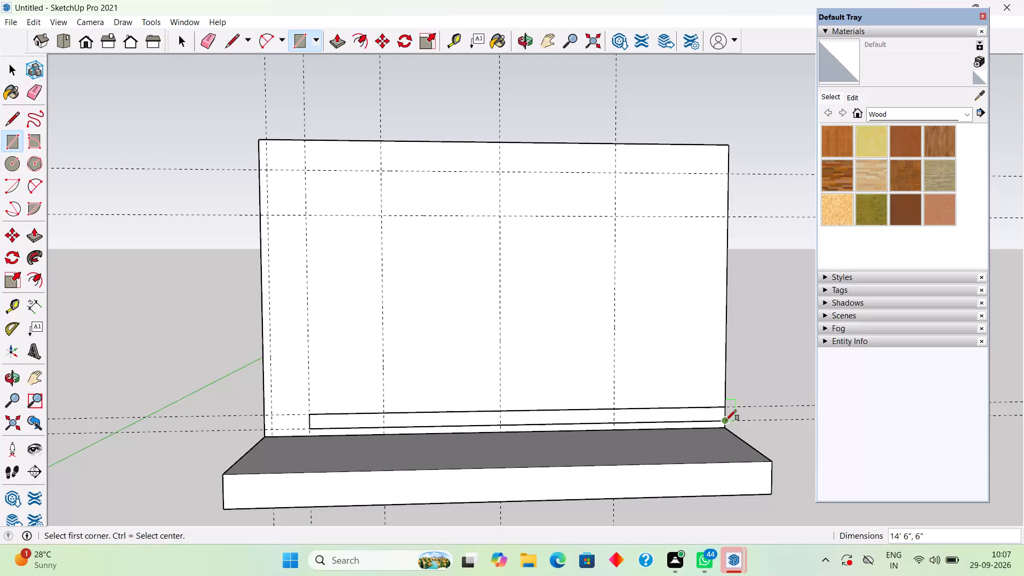
key("space")
key("space")
Make the long rectangle at the bottom of the back panel, with its edges, a group.
left_click(694, 410)
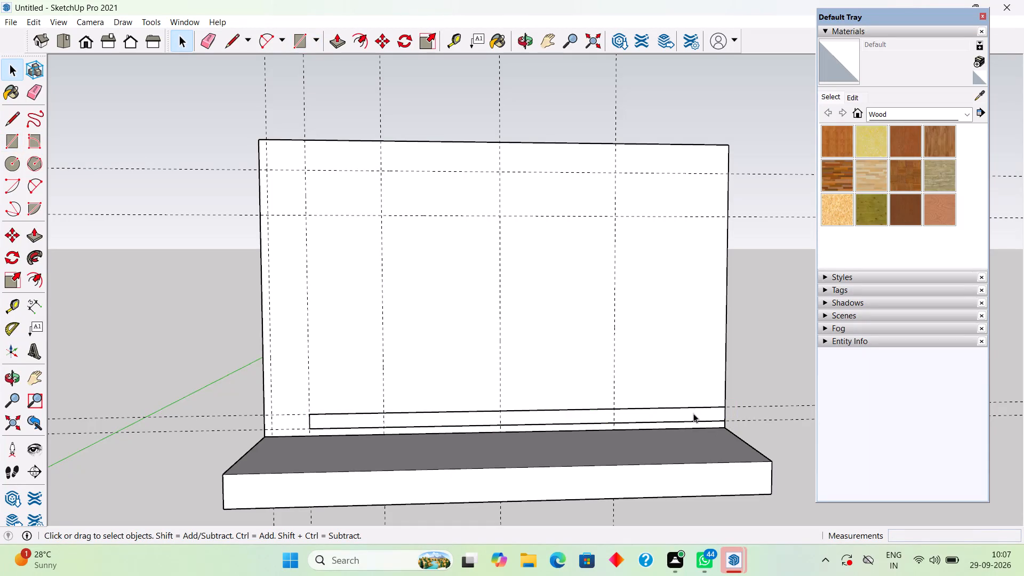
left_click(693, 413)
left_click(693, 413)
key("p")
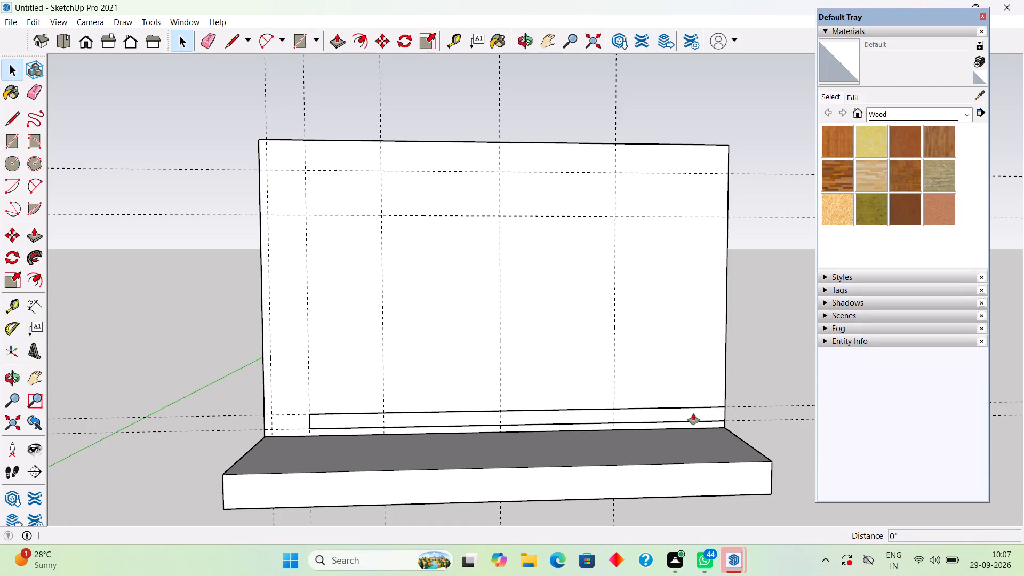
key("space")
double_click(693, 414)
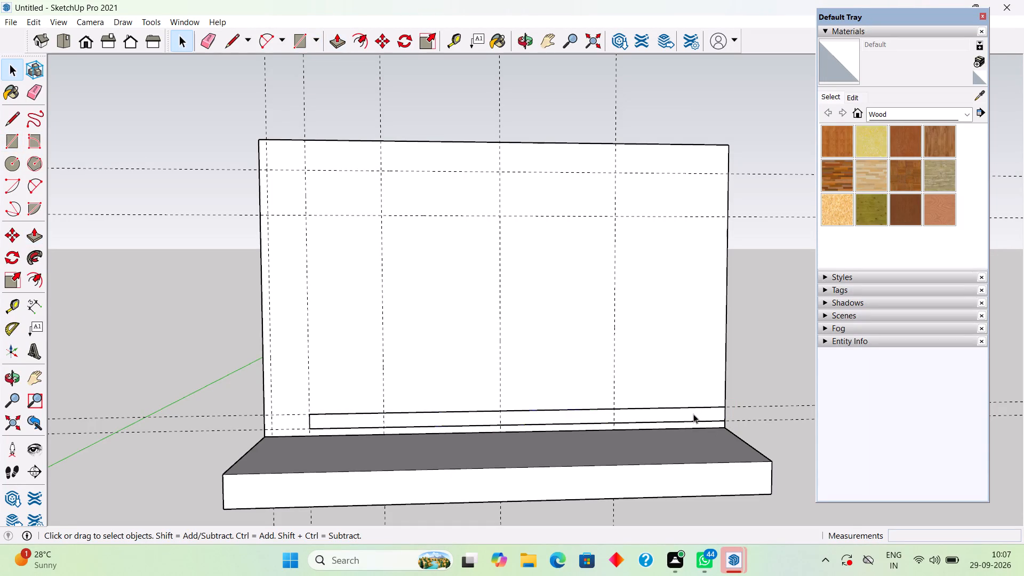
right_click(693, 414)
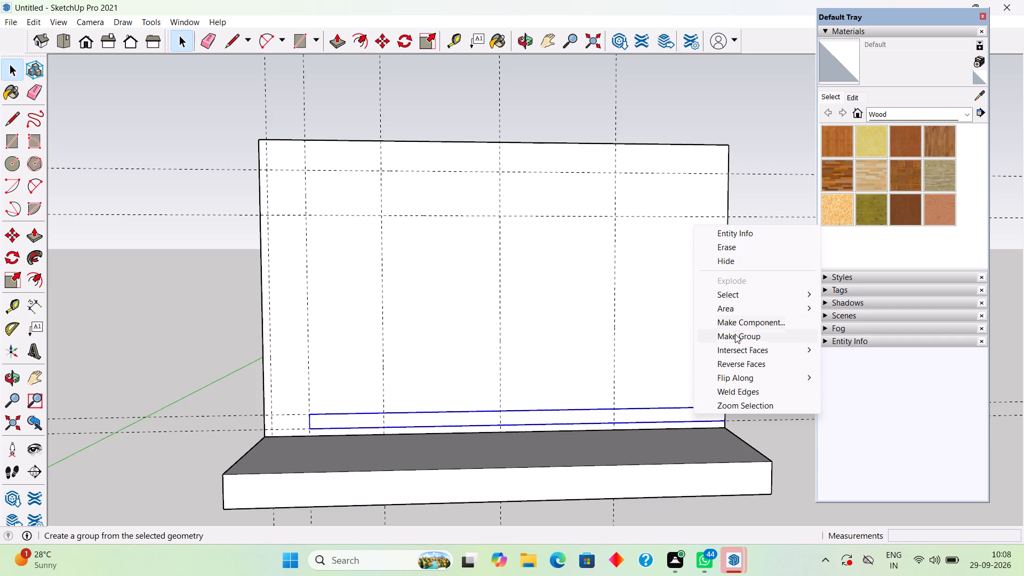
left_click(735, 338)
Open the long rectangle's group and extrude its face 6" forward from the back panel.
triple_click(682, 415)
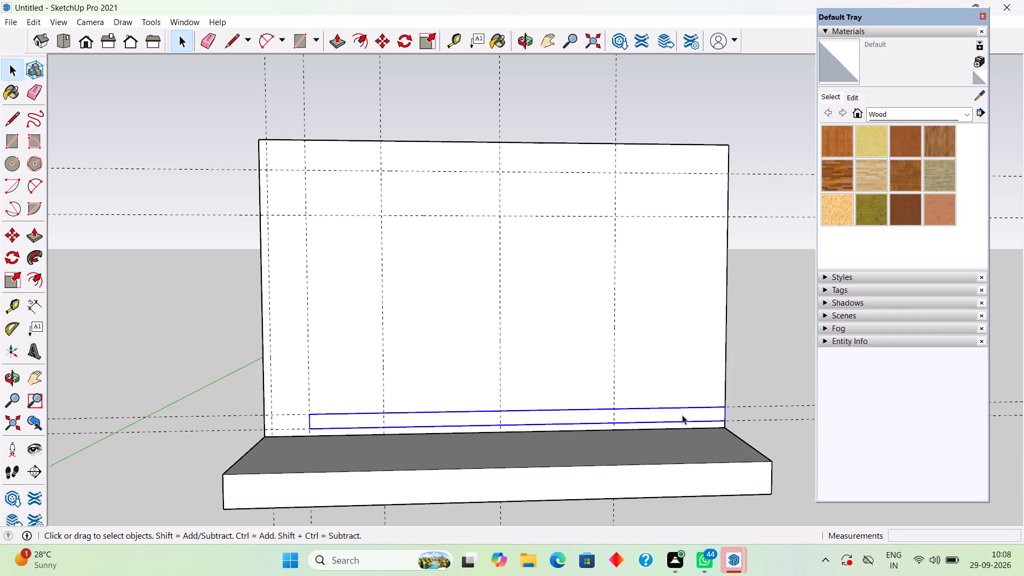
key("p")
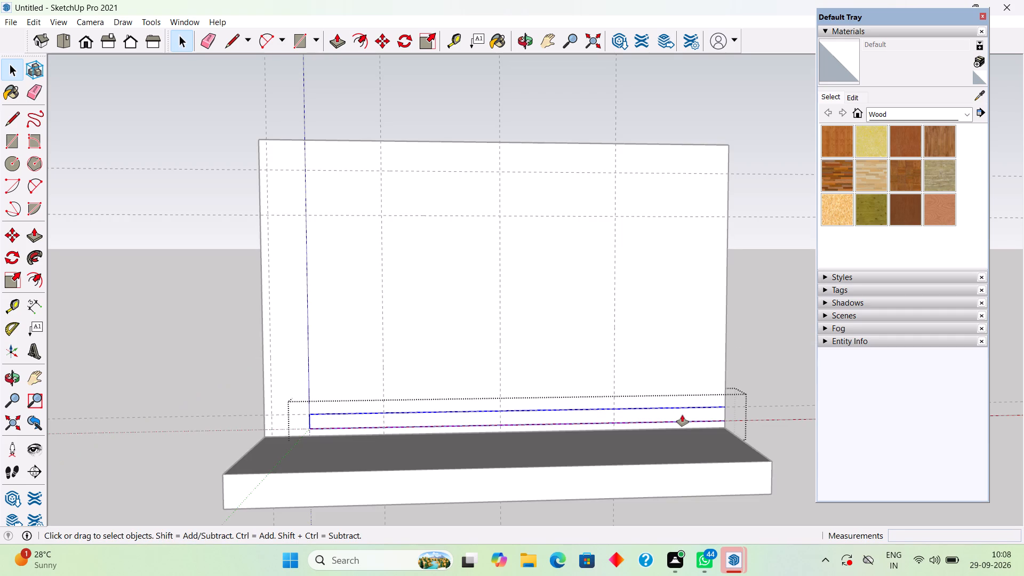
scroll(685, 413, "up", 6)
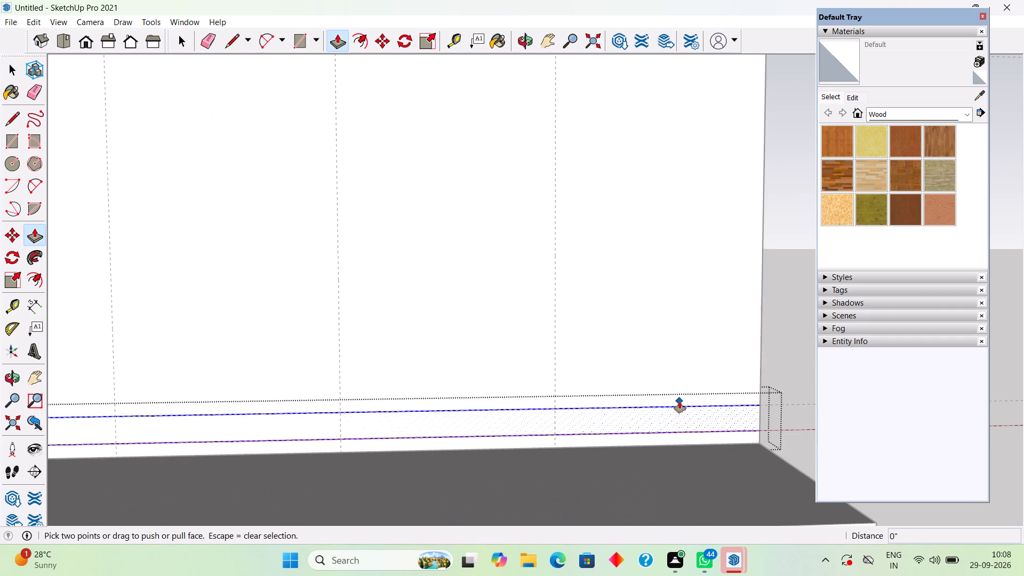
left_click(689, 420)
scroll(703, 459, "down", 3)
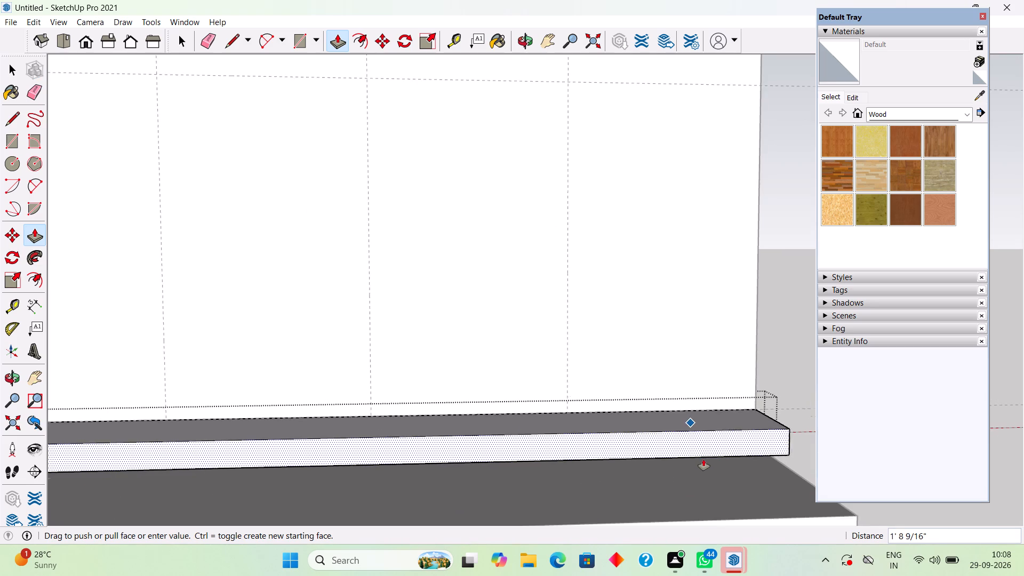
scroll(703, 458, "down", 3)
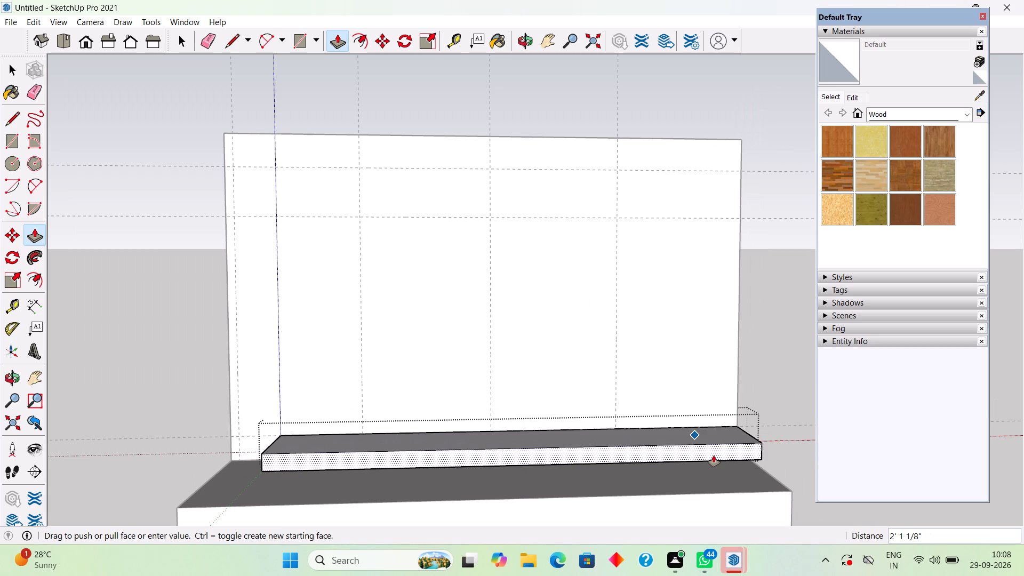
type("6\"")
key("Return")
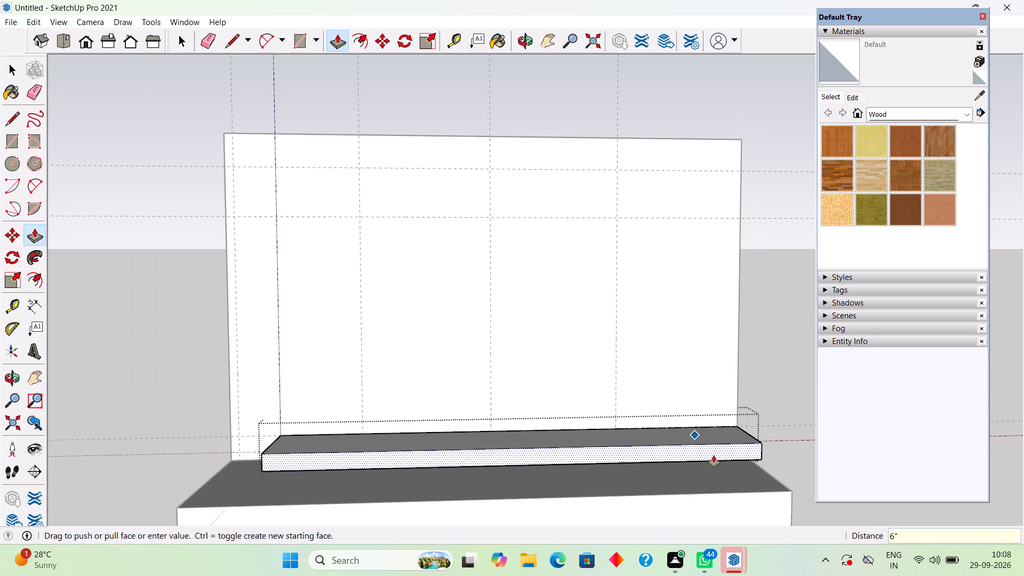
scroll(691, 452, "down", 2)
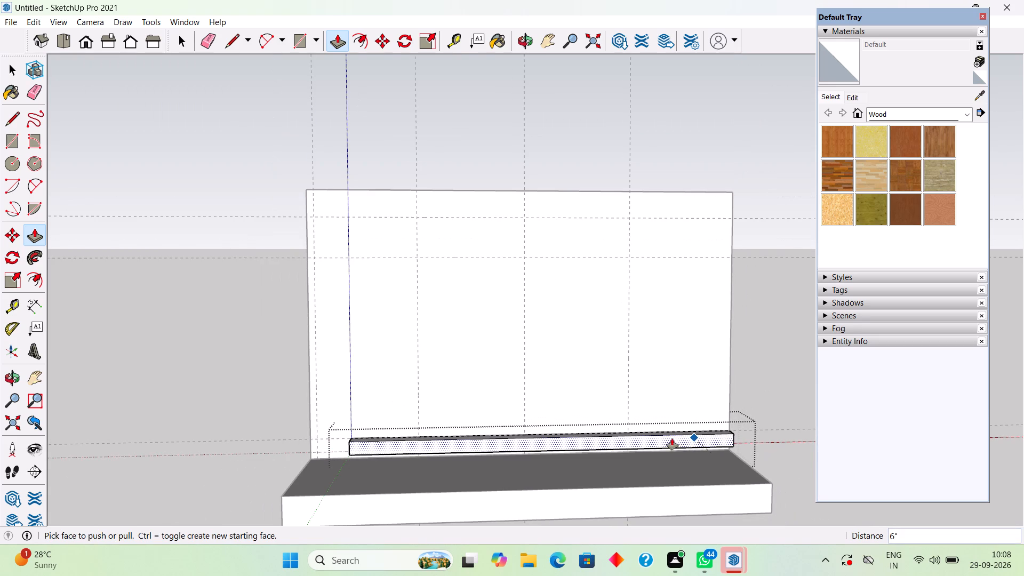
key("space")
Extrude the front face of the long bar a further 9".
middle_click_drag(660, 440, 842, 467)
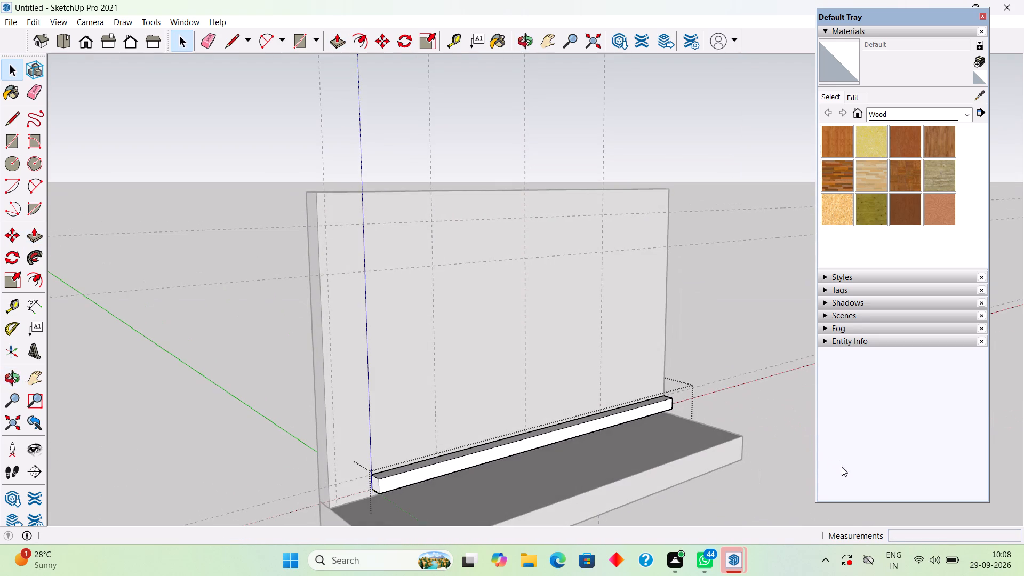
scroll(603, 457, "up", 2)
left_click(534, 437)
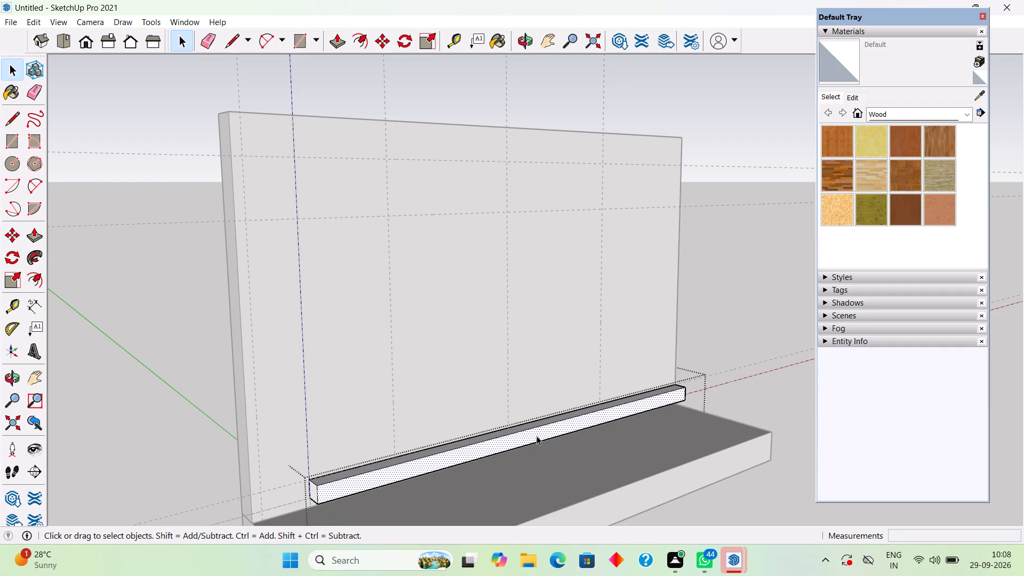
key("p")
left_click(537, 435)
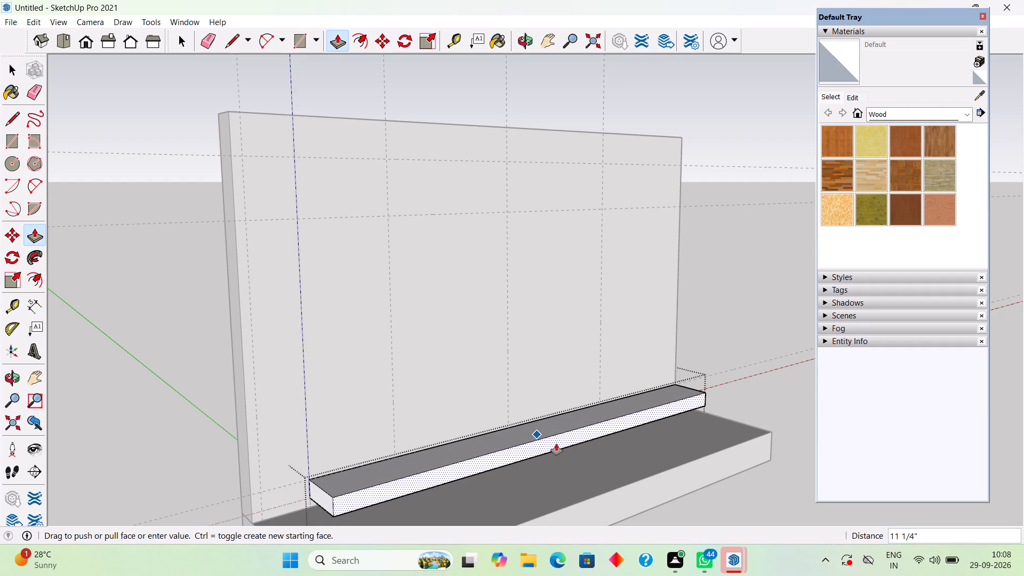
type("9\"")
key("Return")
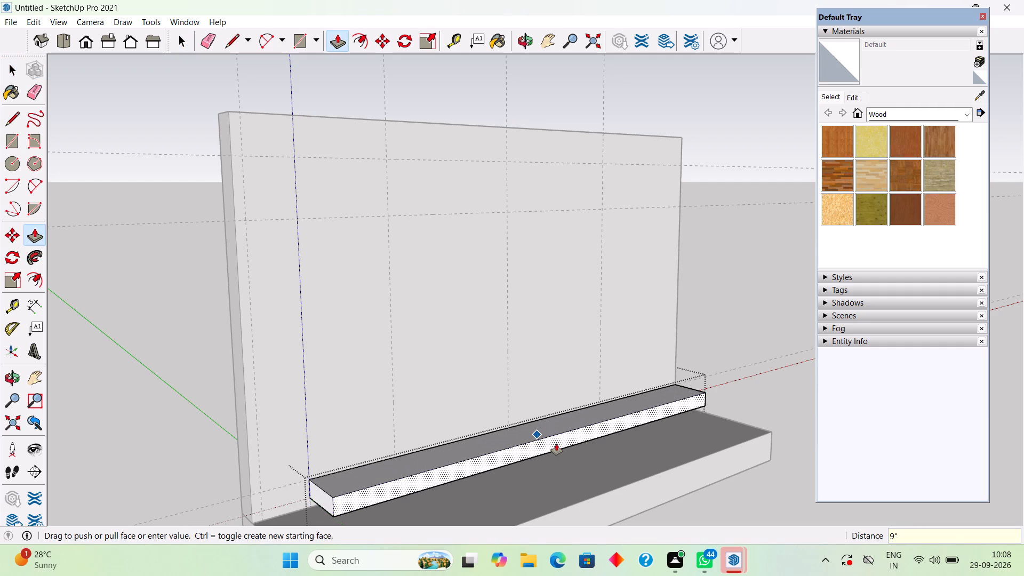
key("space")
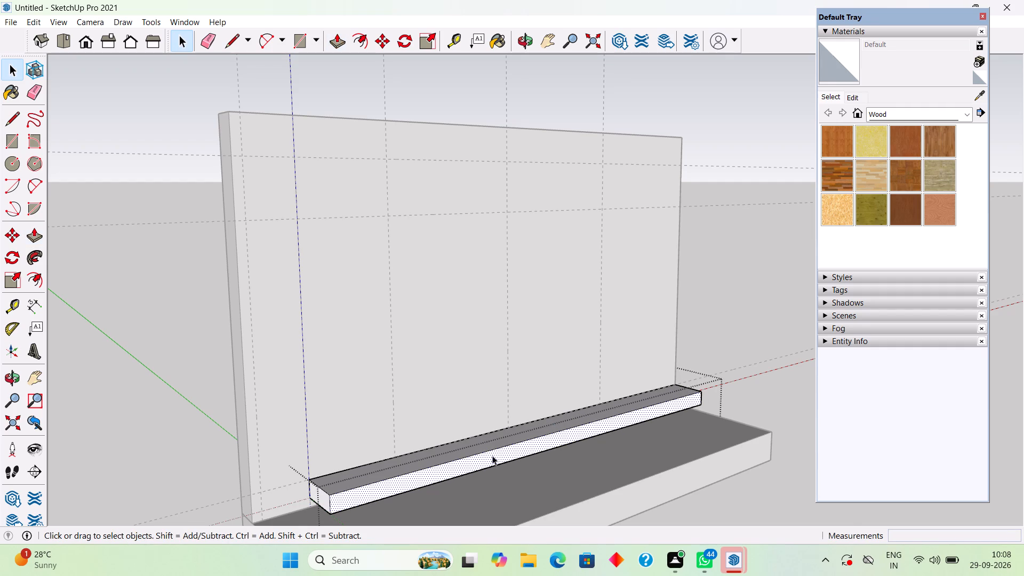
Group all of the bar's geometry inside its open group, and leave group editing.
triple_click(493, 460)
right_click(493, 460)
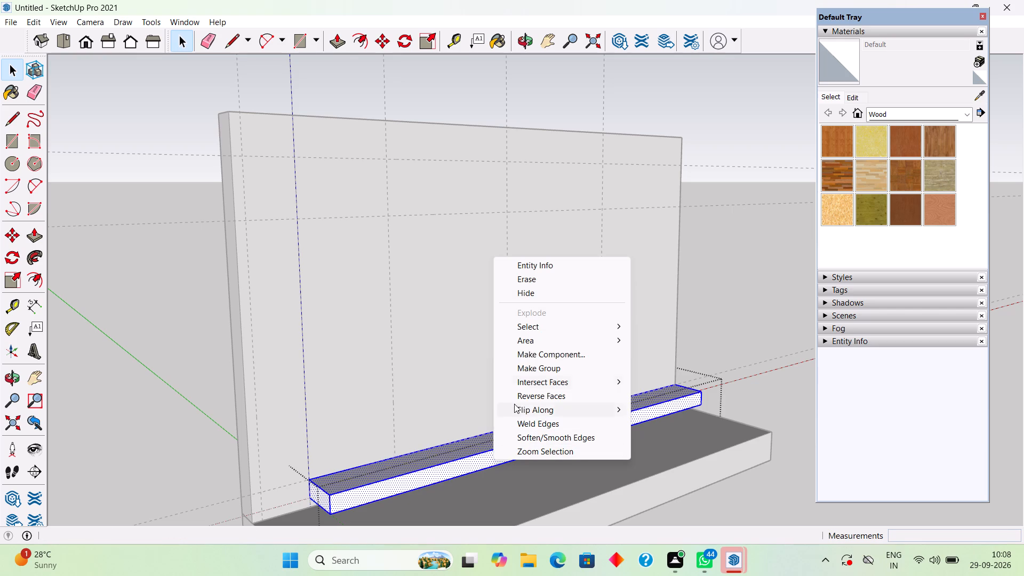
left_click(532, 367)
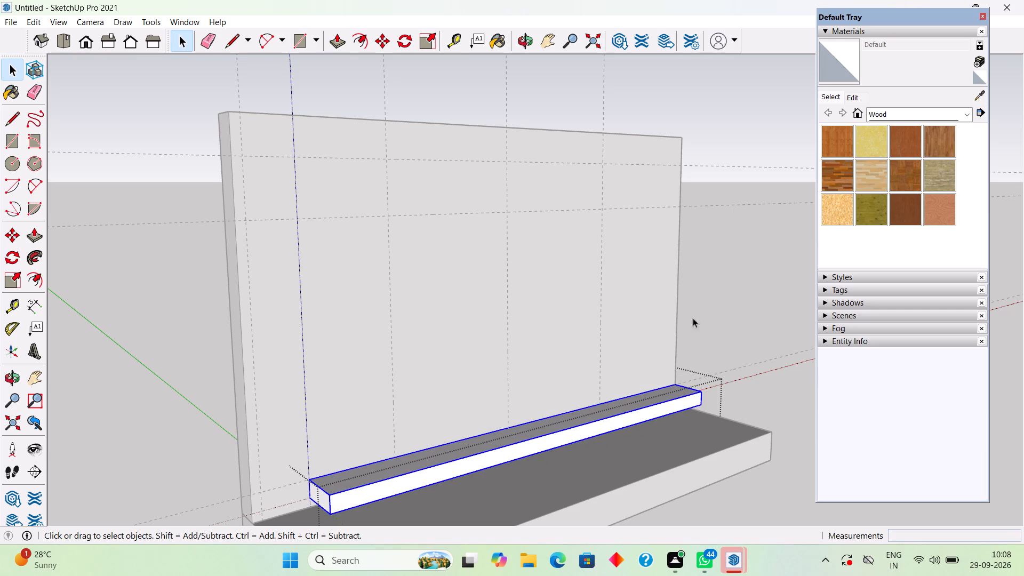
left_click(741, 306)
left_click(709, 356)
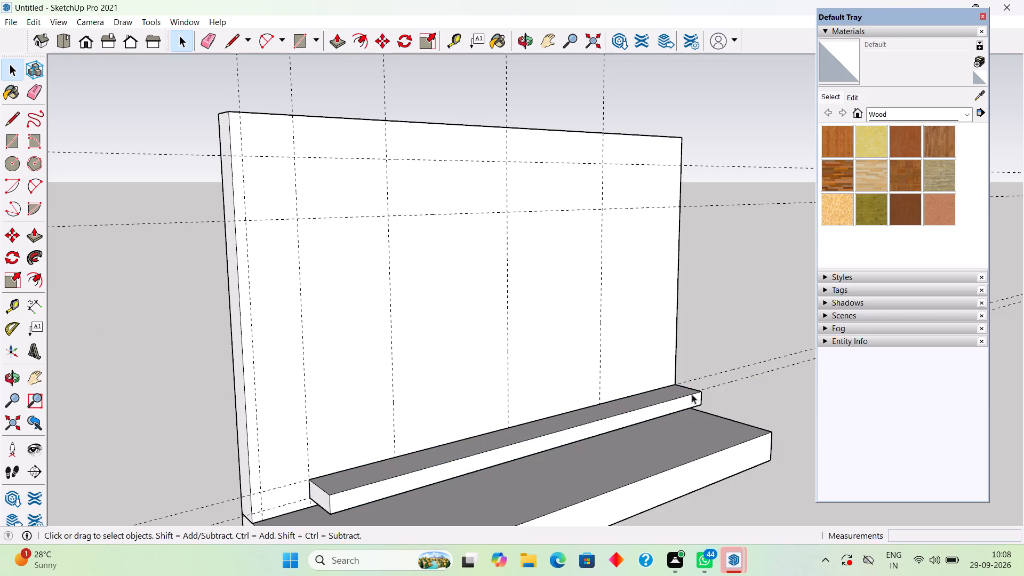
Draw a 4' by 6' 9" rectangle between the first two 4' division guides, from the lower of the two upper guides to the bar.
middle_click_drag(599, 428, 545, 427)
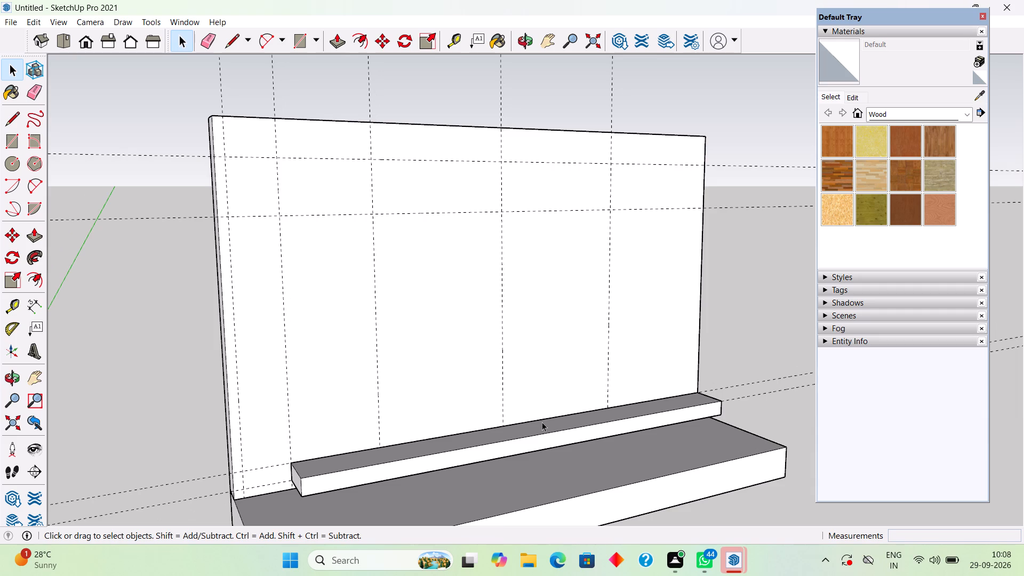
middle_click_drag(421, 350, 333, 343)
middle_click_drag(330, 338, 315, 316)
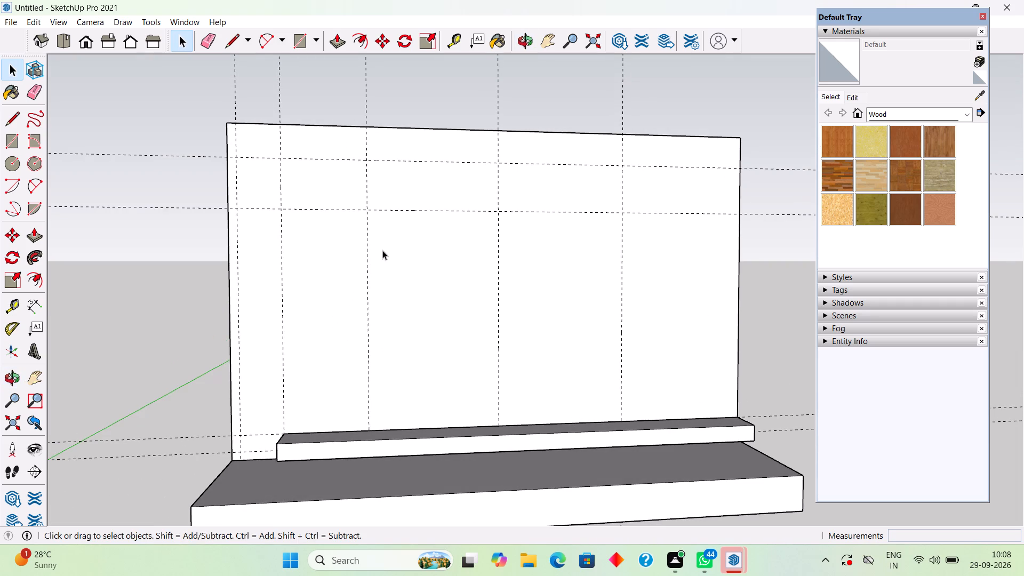
key("r")
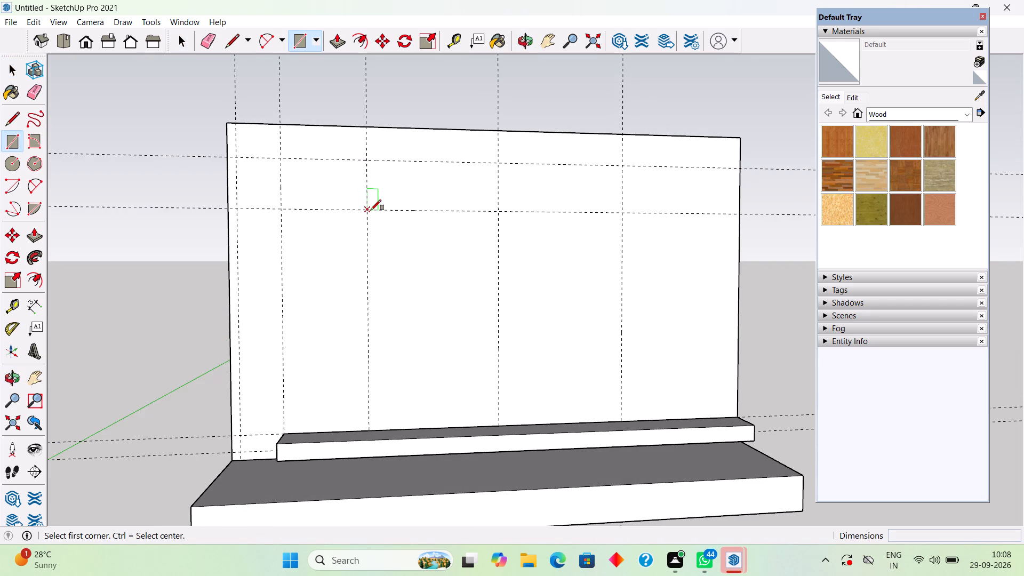
left_click(370, 210)
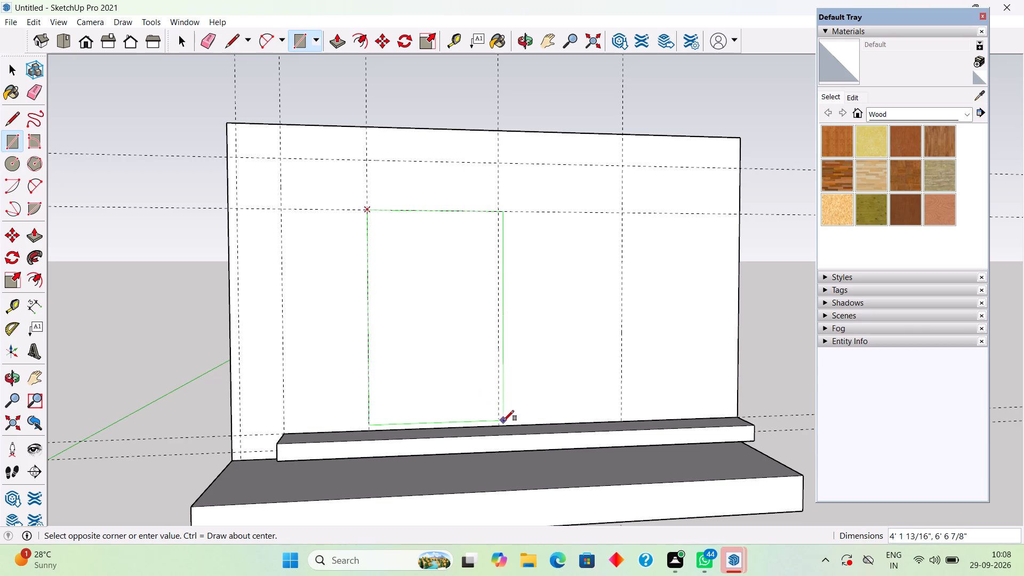
left_click(499, 424)
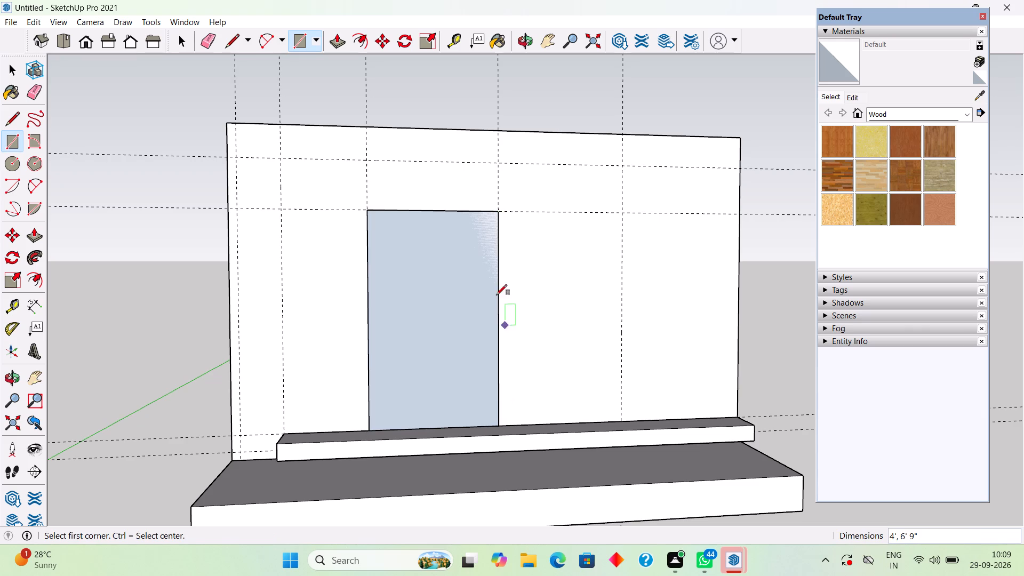
left_click(499, 212)
key("space")
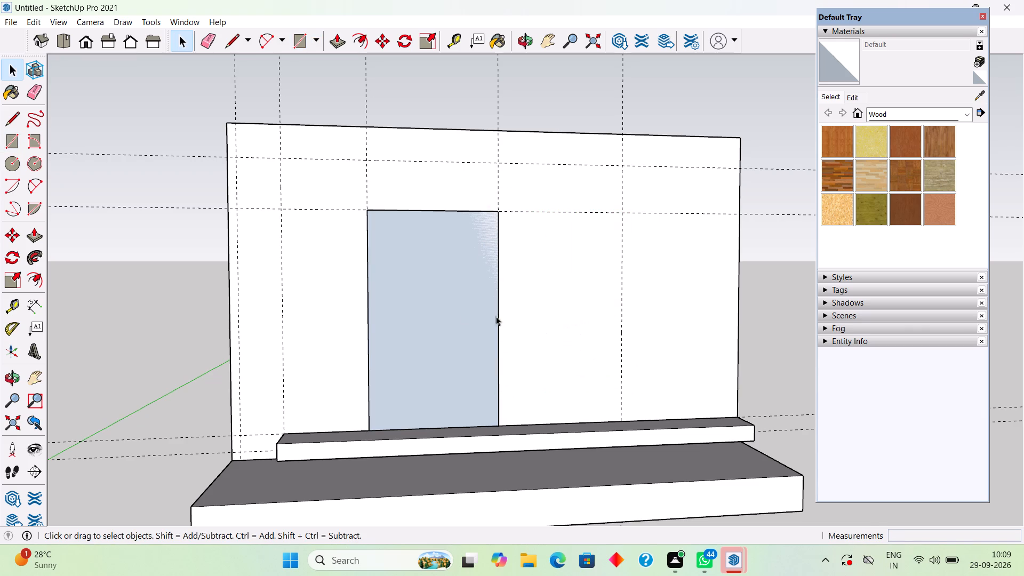
Make the 4' by 6' 9" rectangle, with its edges, a group.
double_click(451, 313)
right_click(451, 313)
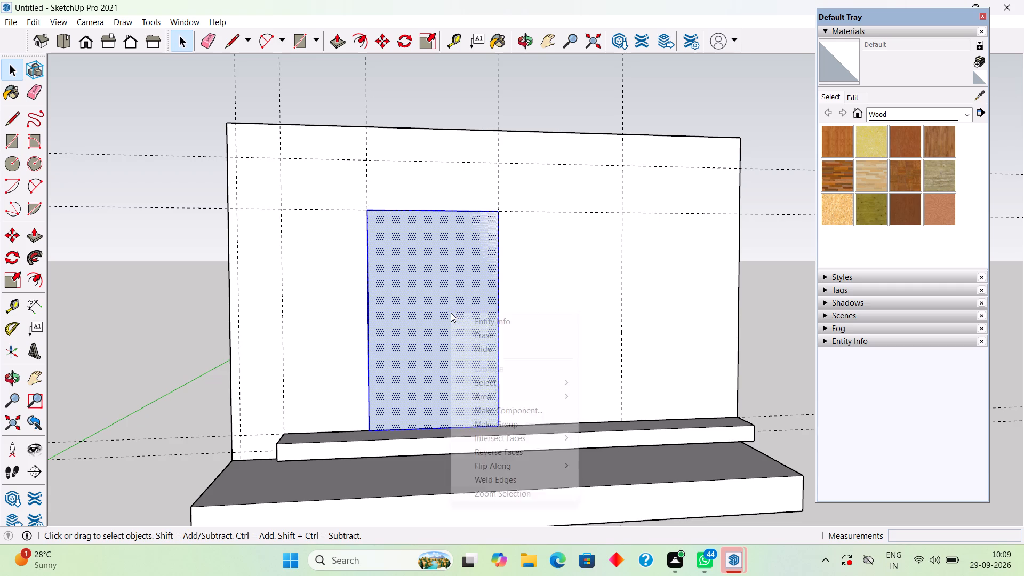
left_click(495, 420)
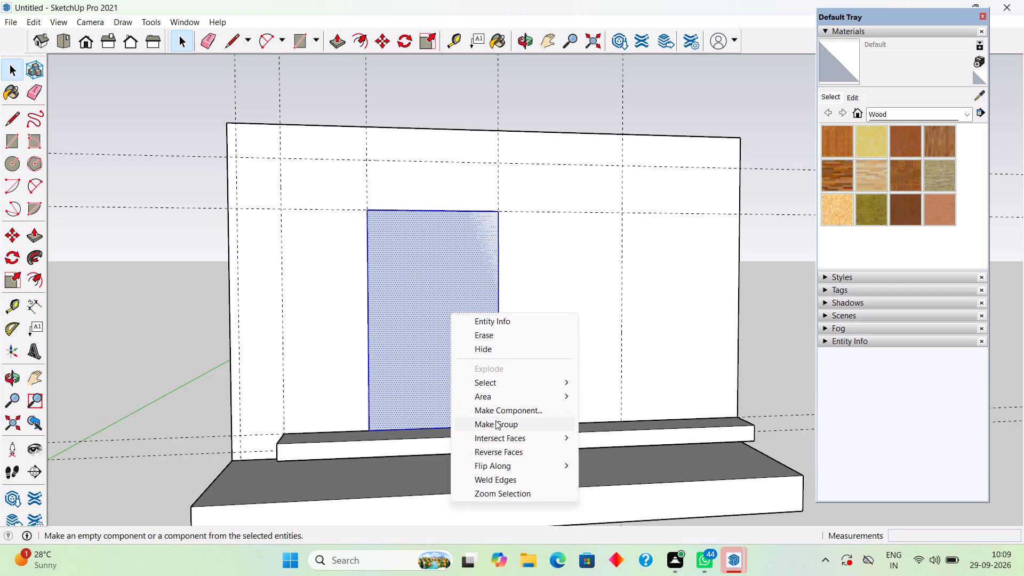
Open the 4' by 6' 9" rectangle's group for editing and extrude its face 18" forward from the back panel.
double_click(461, 372)
left_click(461, 372)
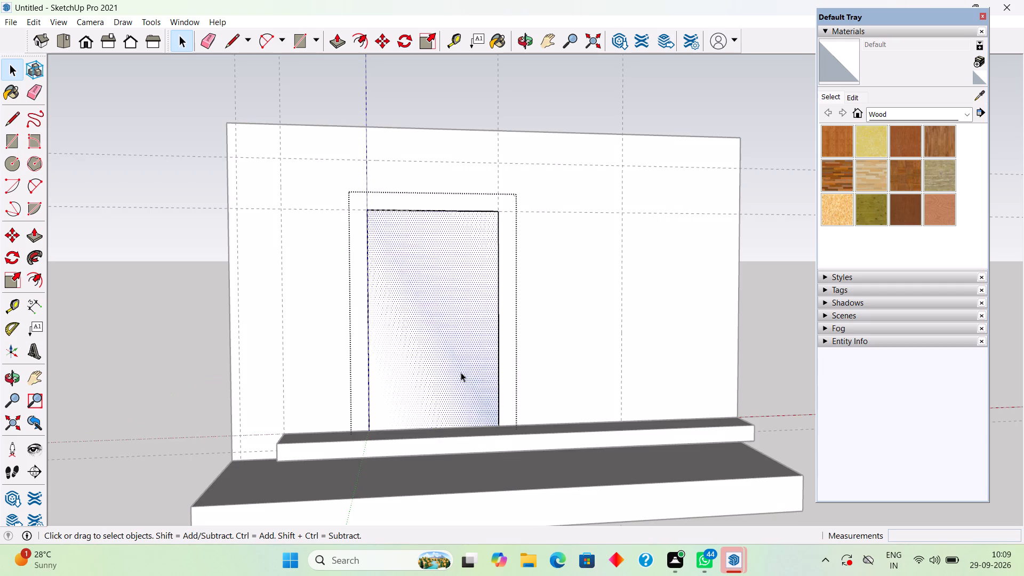
key("p")
left_click(461, 372)
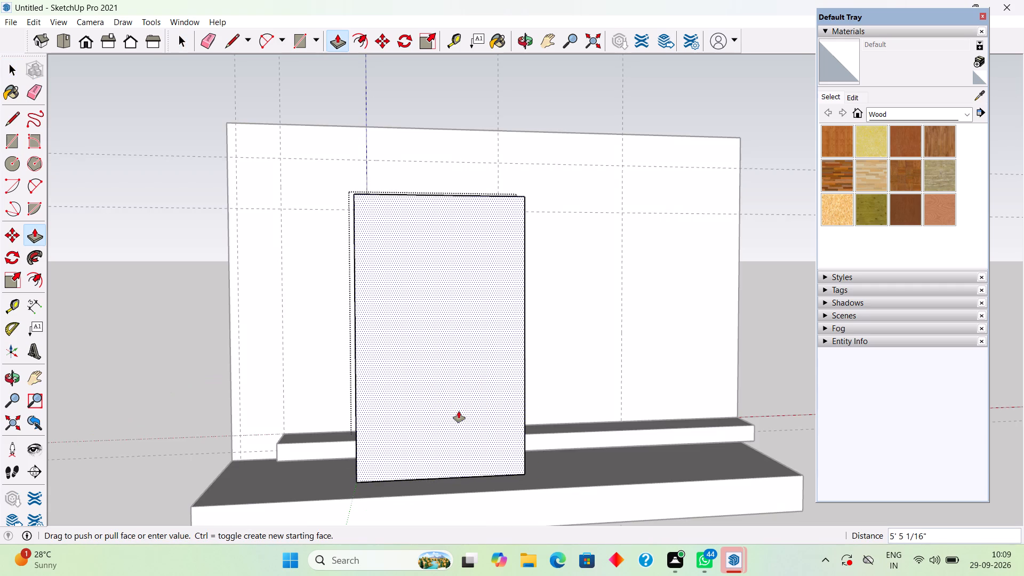
key("1")
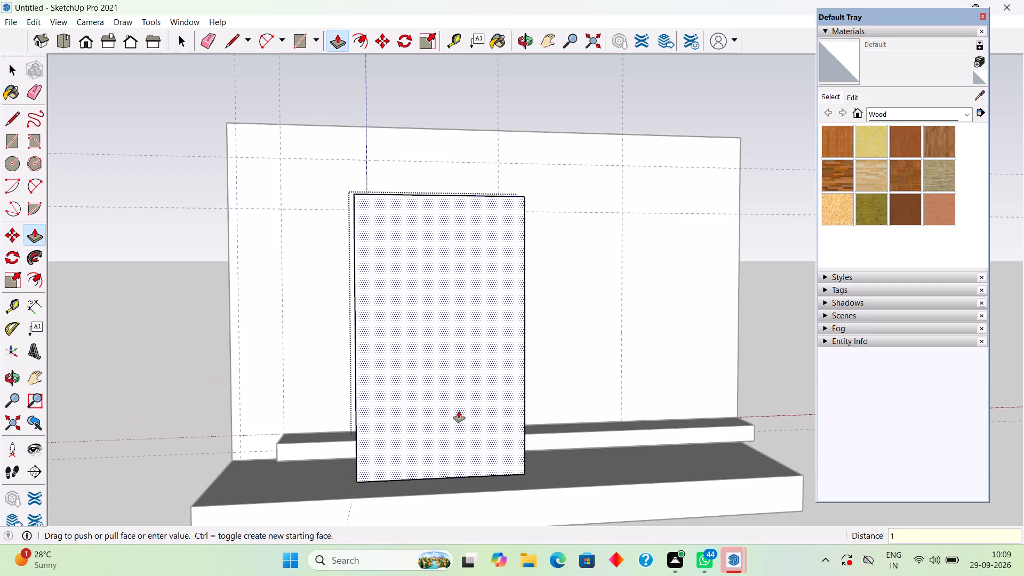
key("8")
key("shift+quotedbl")
key("Return")
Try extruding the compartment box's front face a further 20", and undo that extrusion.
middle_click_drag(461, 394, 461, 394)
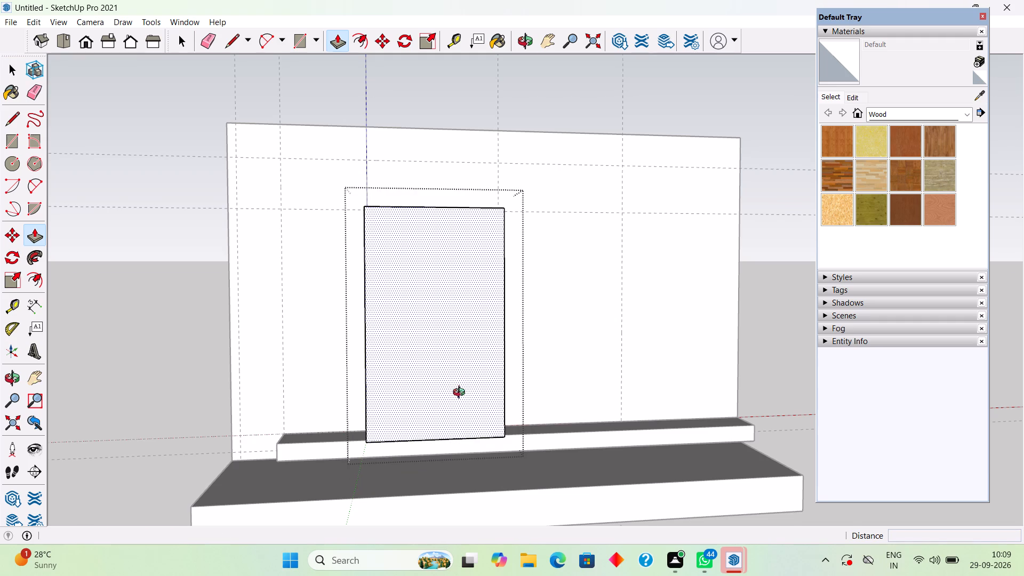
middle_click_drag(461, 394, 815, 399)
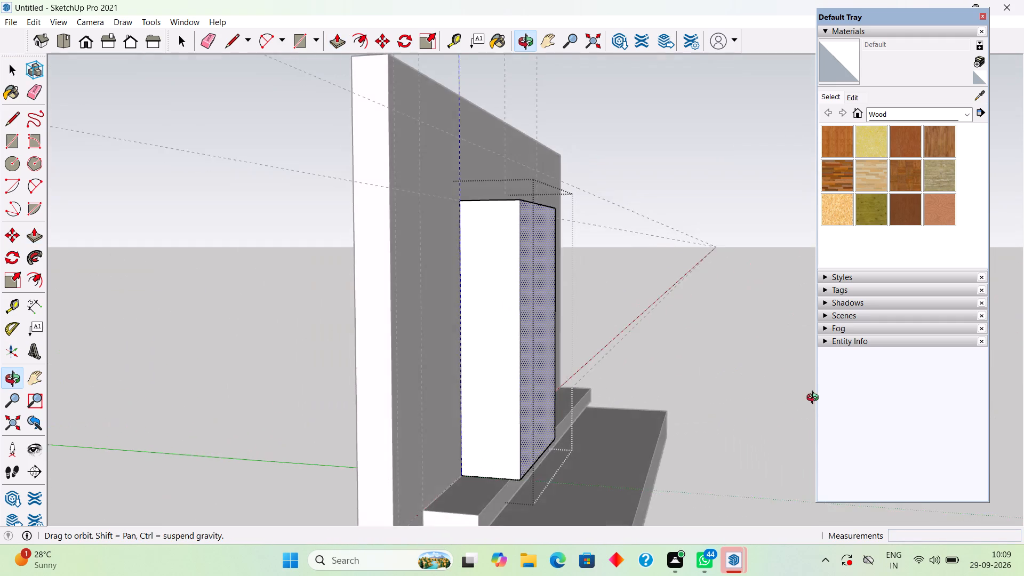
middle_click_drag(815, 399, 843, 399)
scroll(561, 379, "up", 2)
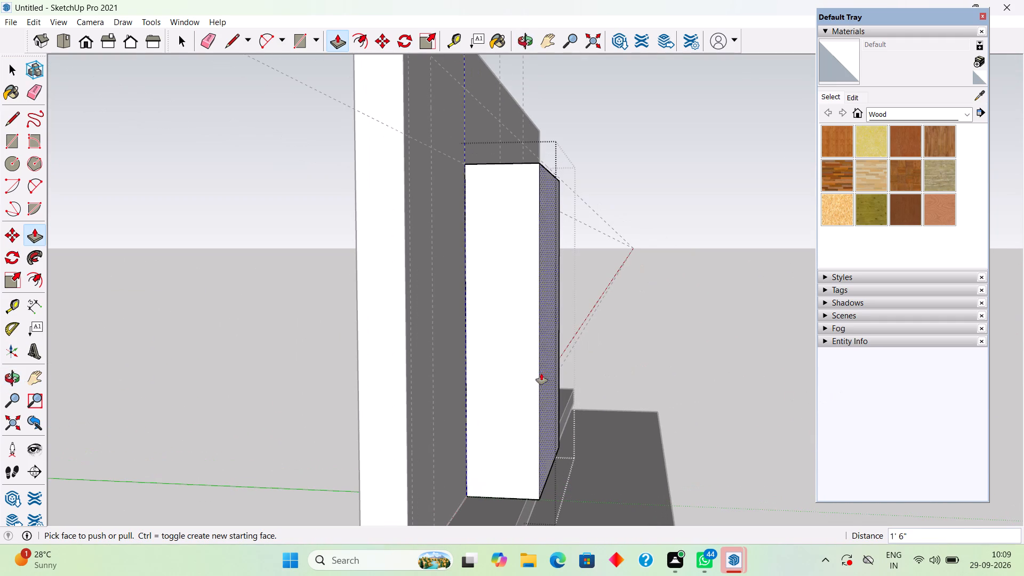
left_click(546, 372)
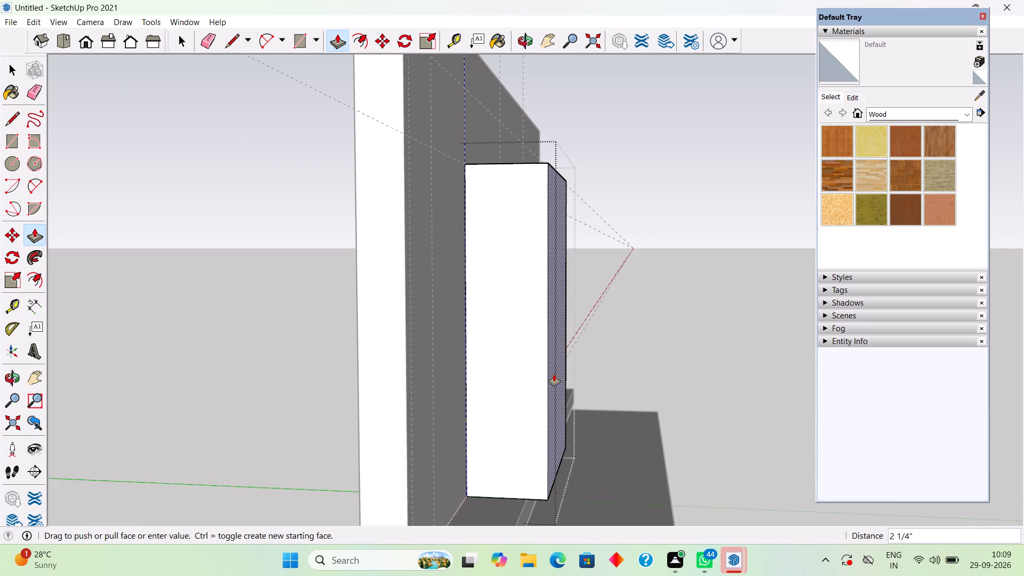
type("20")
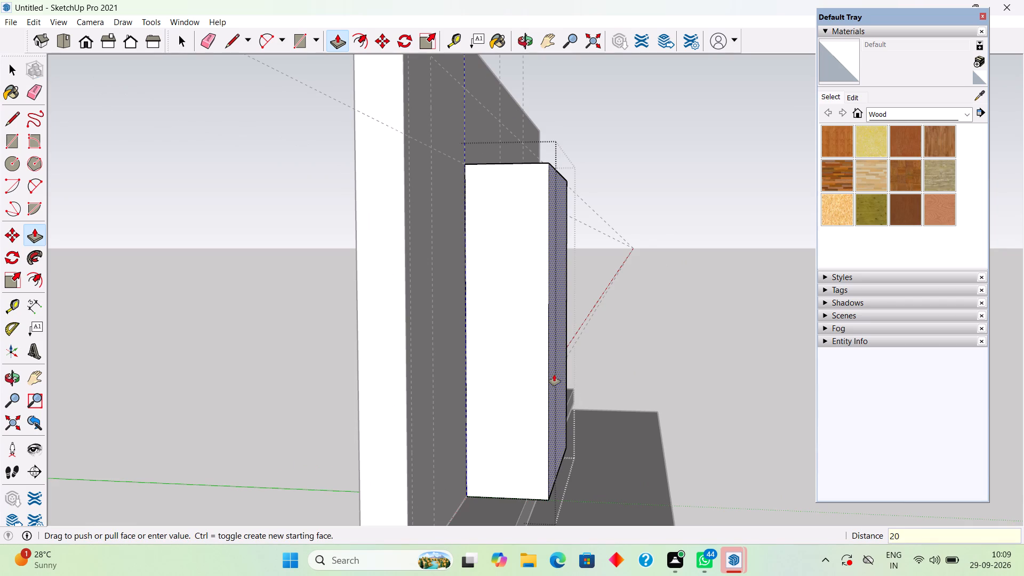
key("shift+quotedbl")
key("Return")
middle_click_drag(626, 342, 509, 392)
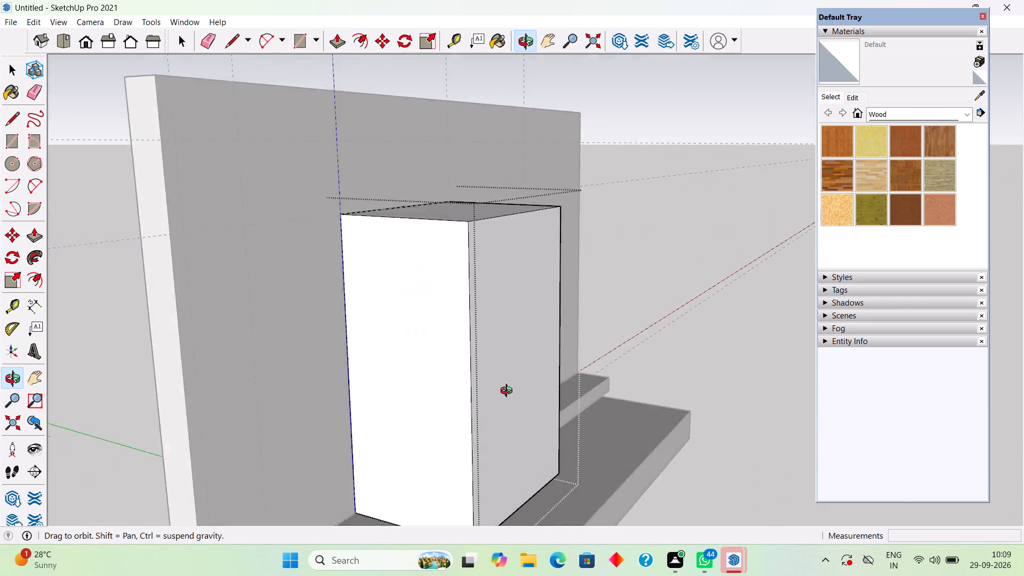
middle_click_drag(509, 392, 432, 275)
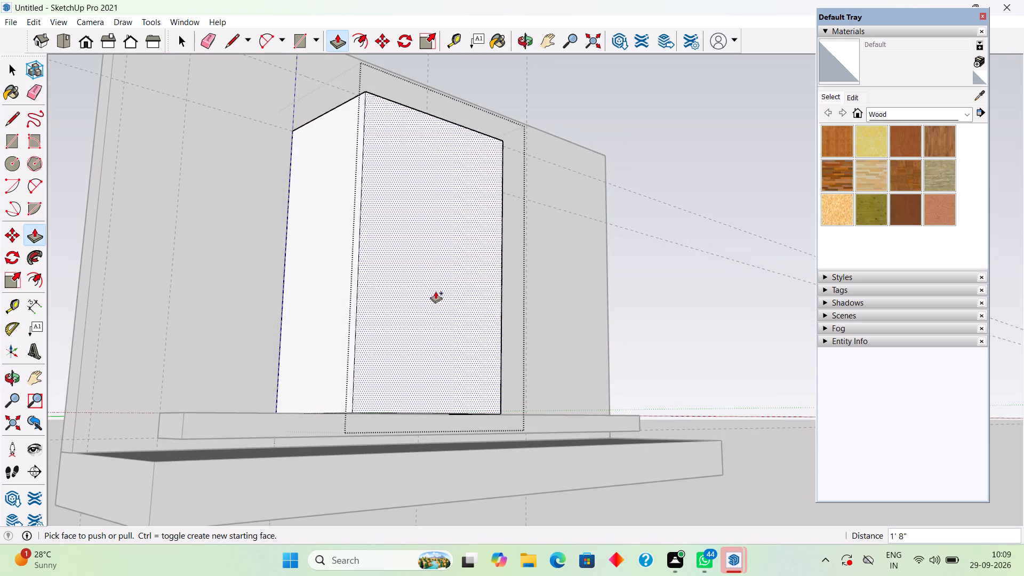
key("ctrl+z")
Extrude the compartment box's front face a further 2".
left_click(390, 318)
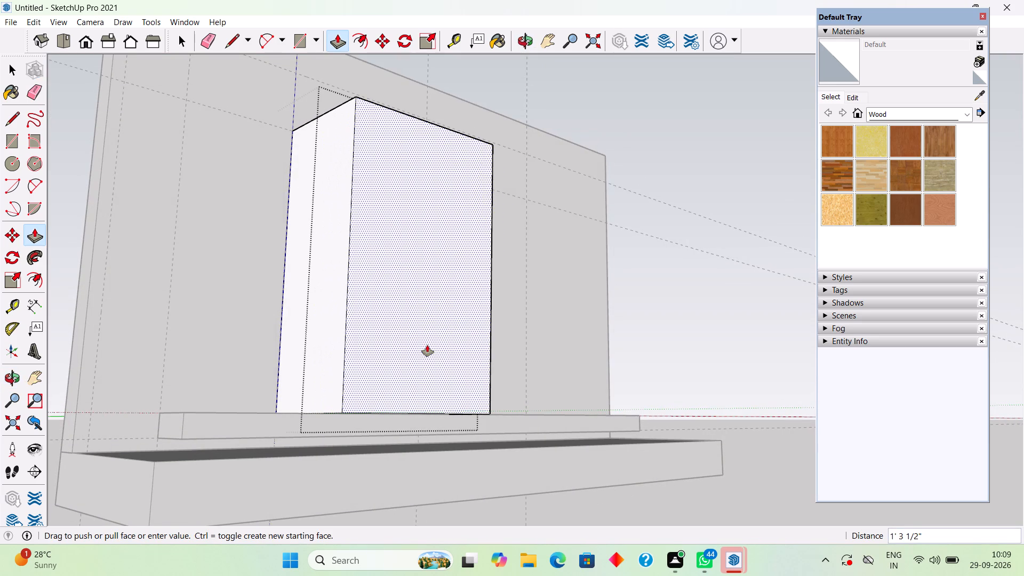
key("2")
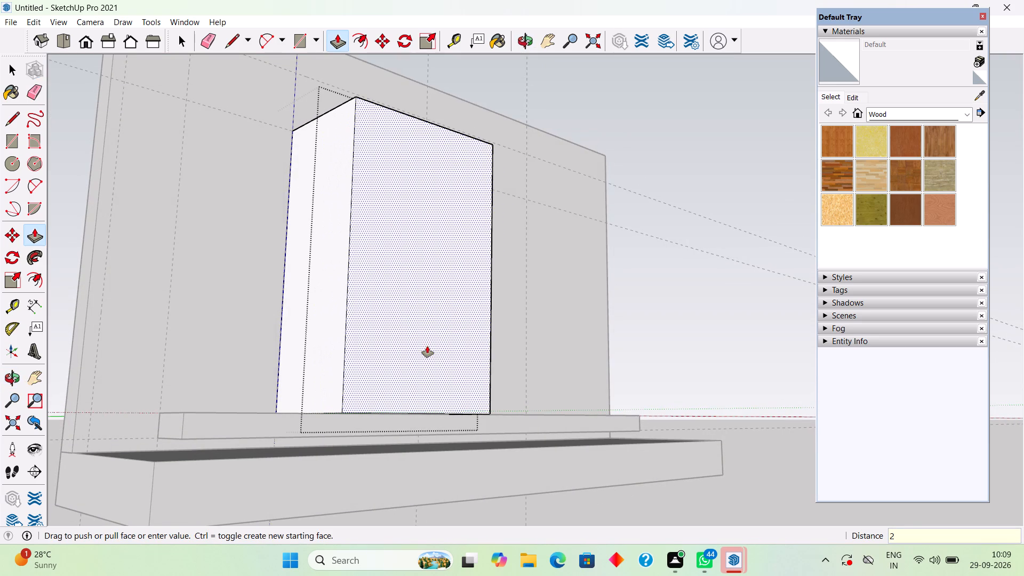
key("shift+quotedbl")
key("Return")
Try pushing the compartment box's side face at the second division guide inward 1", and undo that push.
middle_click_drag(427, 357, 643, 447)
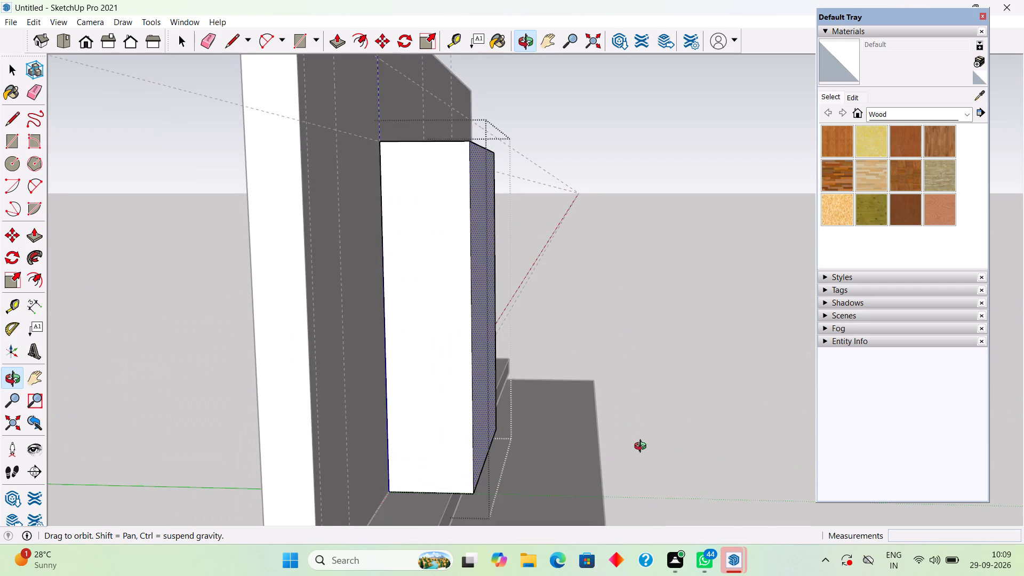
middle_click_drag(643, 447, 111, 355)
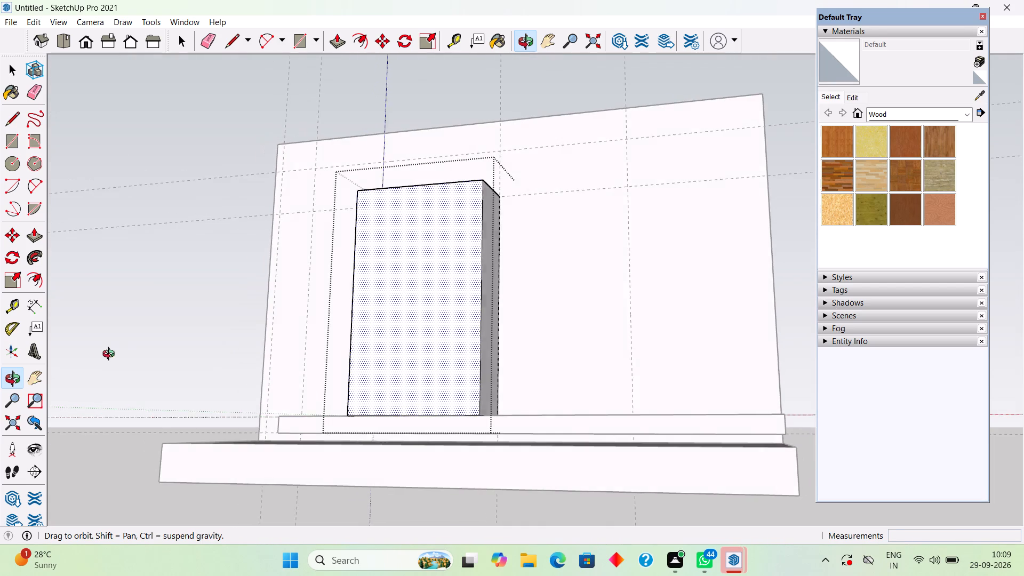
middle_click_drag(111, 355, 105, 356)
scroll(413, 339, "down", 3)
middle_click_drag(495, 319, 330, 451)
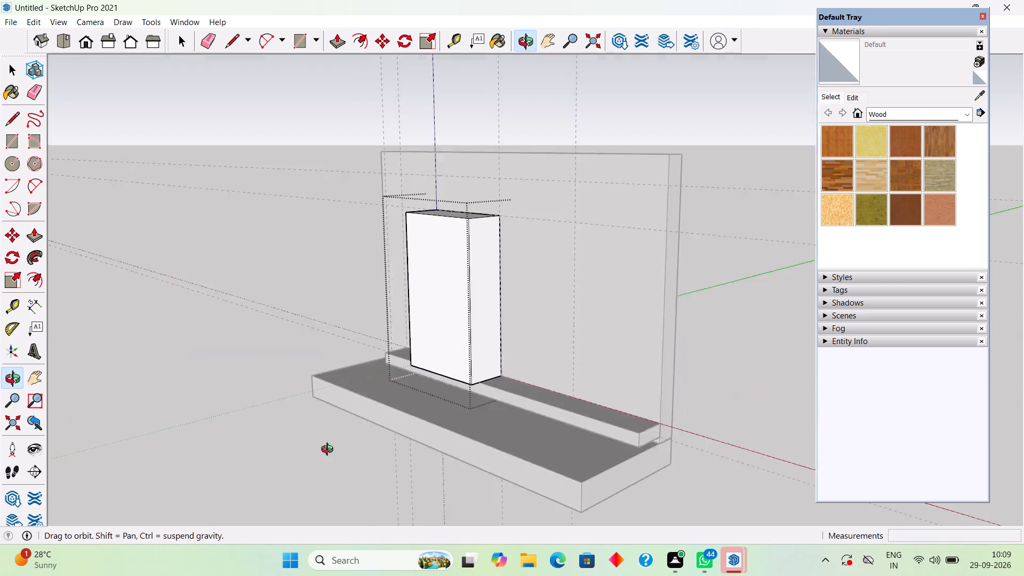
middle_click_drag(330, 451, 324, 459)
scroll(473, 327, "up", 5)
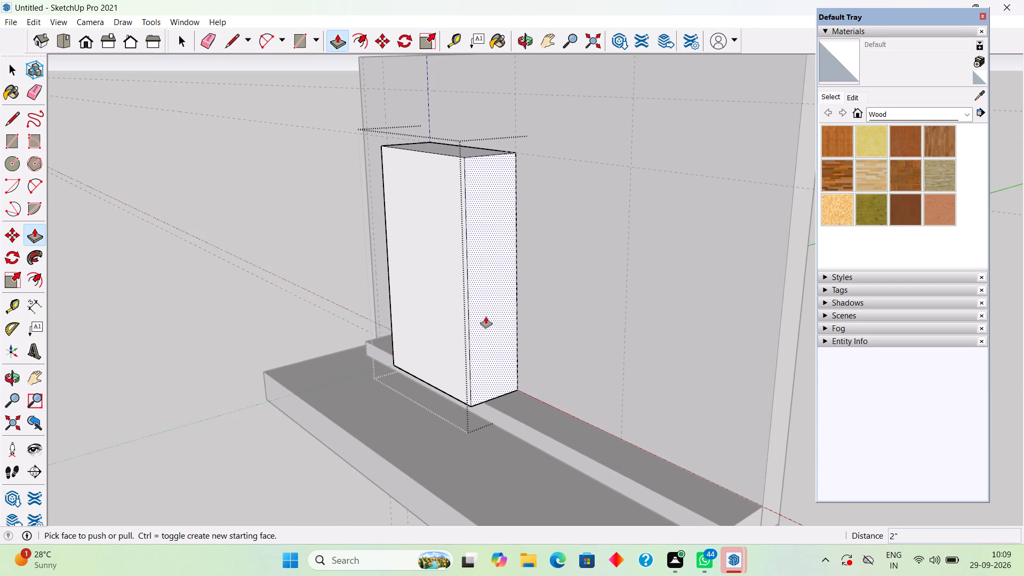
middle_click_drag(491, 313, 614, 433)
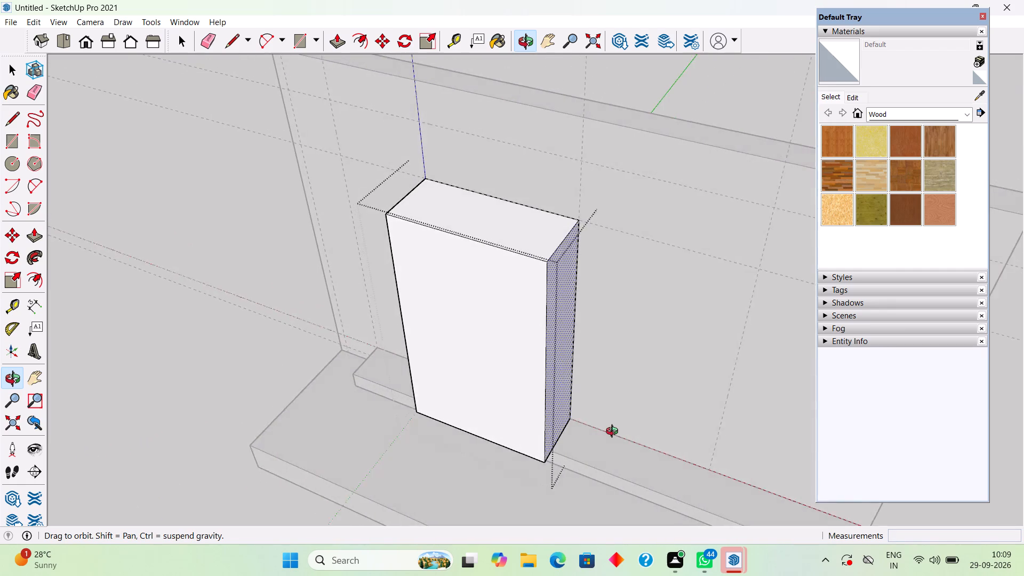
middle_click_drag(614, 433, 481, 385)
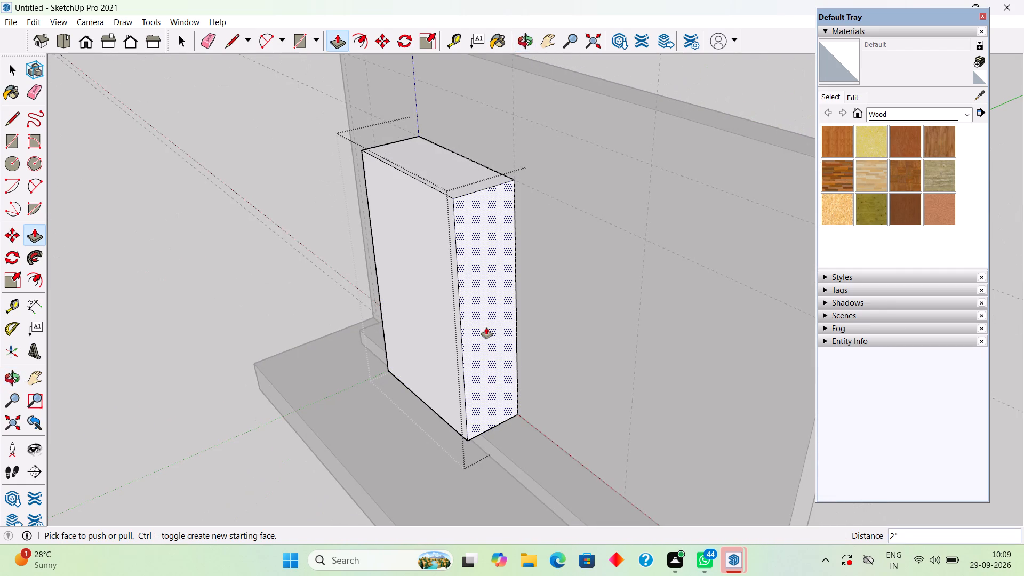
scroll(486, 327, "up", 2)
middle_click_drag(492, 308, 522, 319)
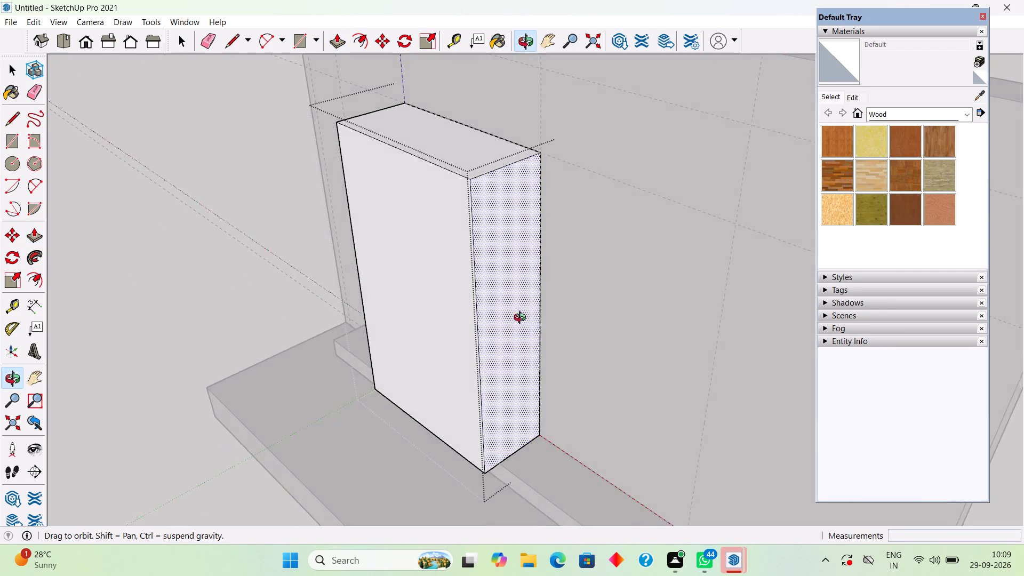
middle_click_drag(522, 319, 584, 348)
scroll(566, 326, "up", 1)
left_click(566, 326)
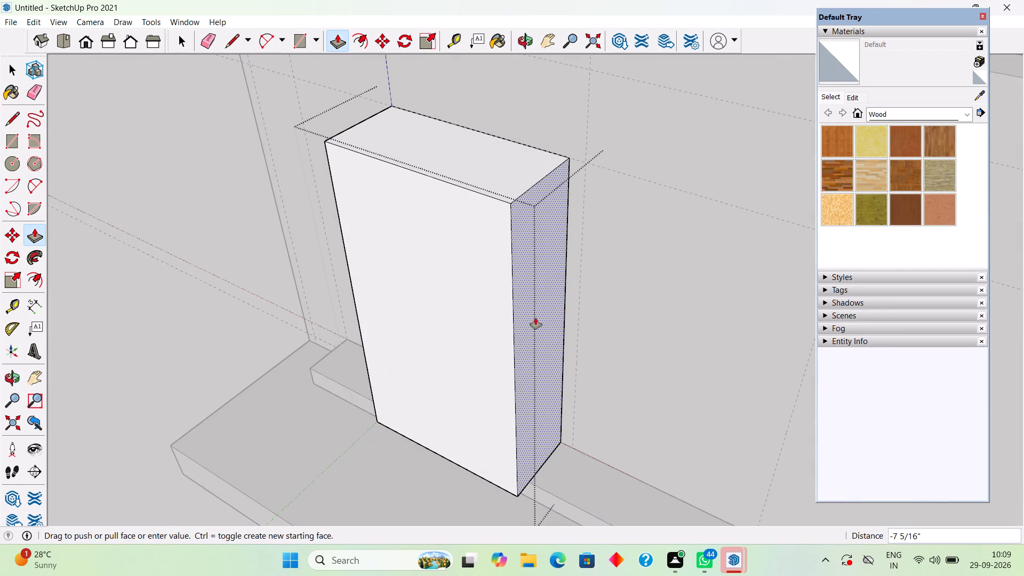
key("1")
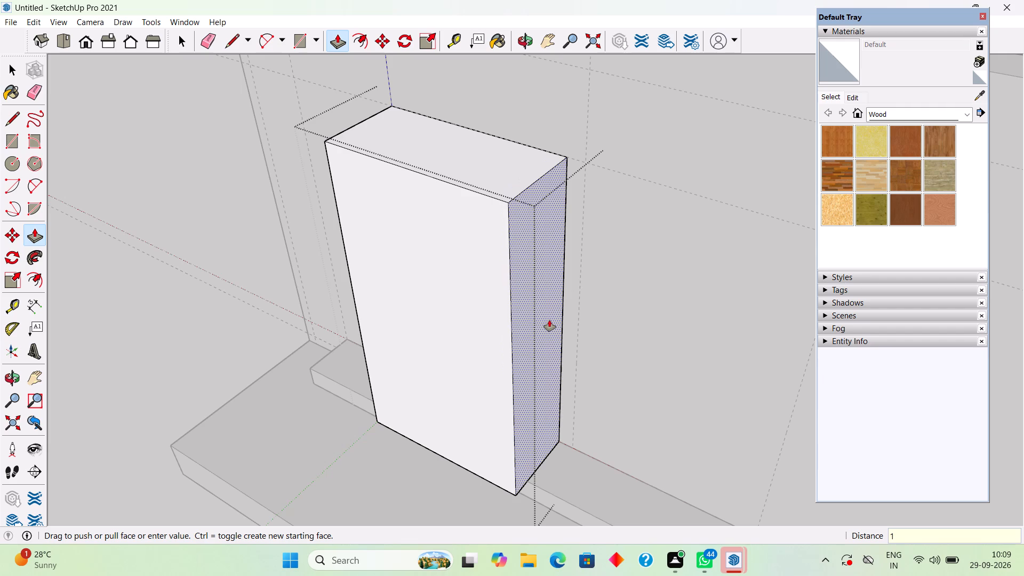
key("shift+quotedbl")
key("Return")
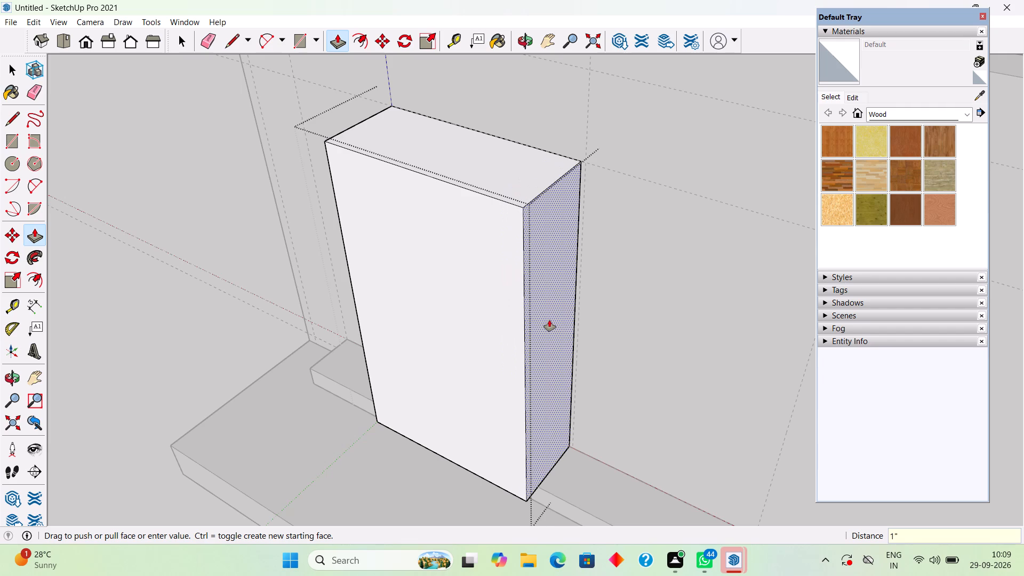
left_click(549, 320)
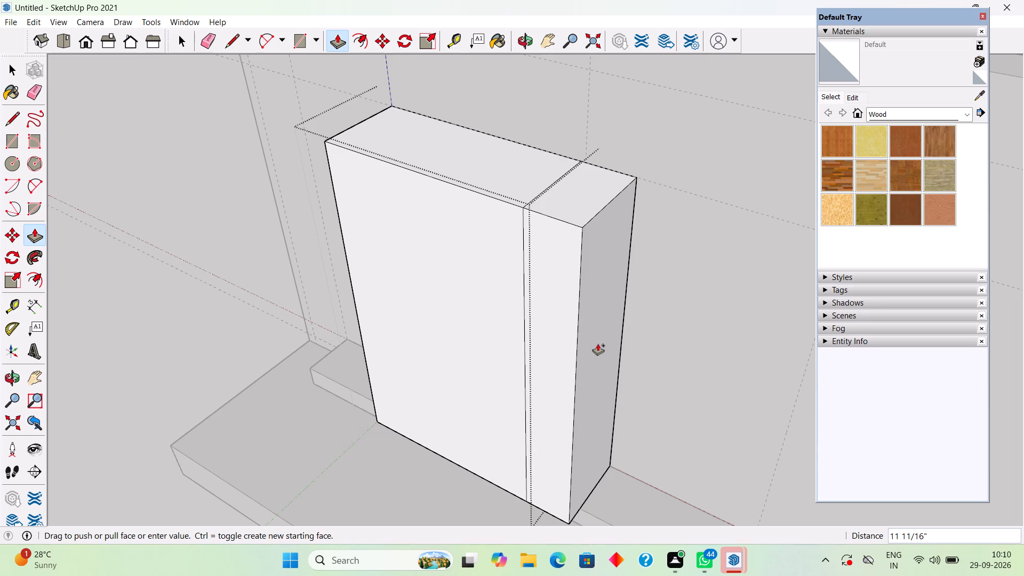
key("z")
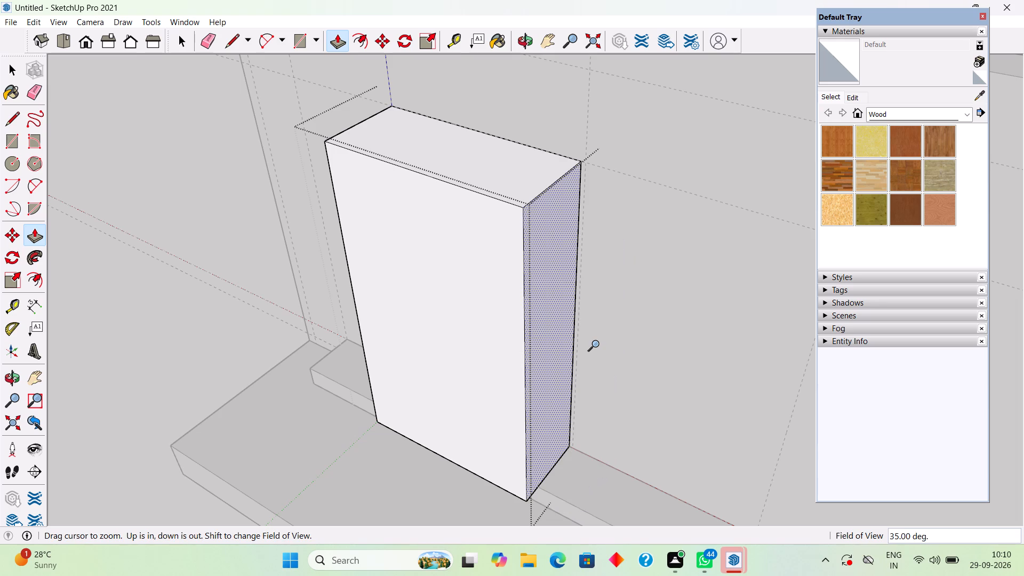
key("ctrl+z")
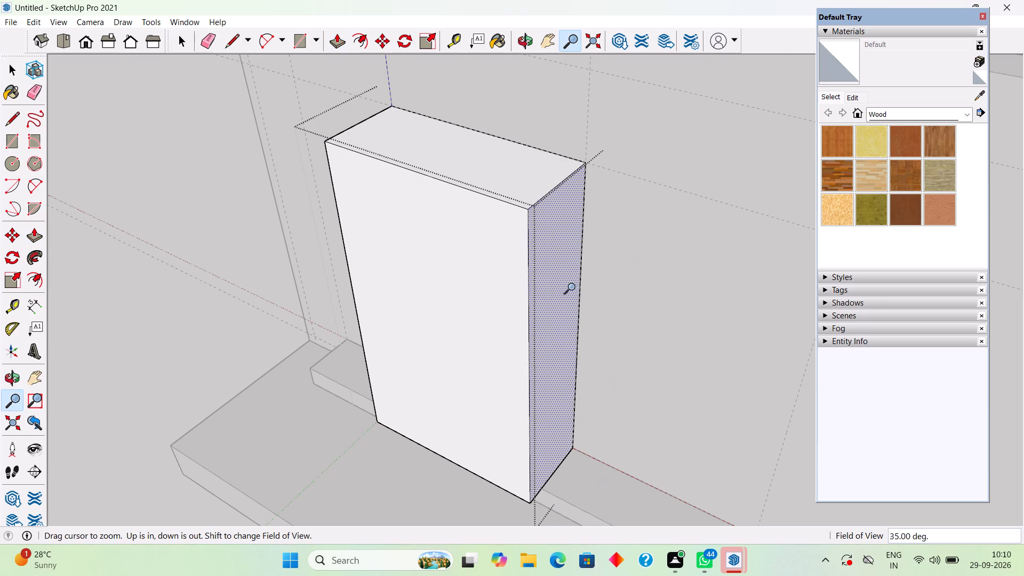
Extrude the compartment box's side face at the second division guide outward 0.3", keeping its starting edges as a thin divider.
scroll(573, 286, "down", 11)
middle_click_drag(674, 336, 778, 299)
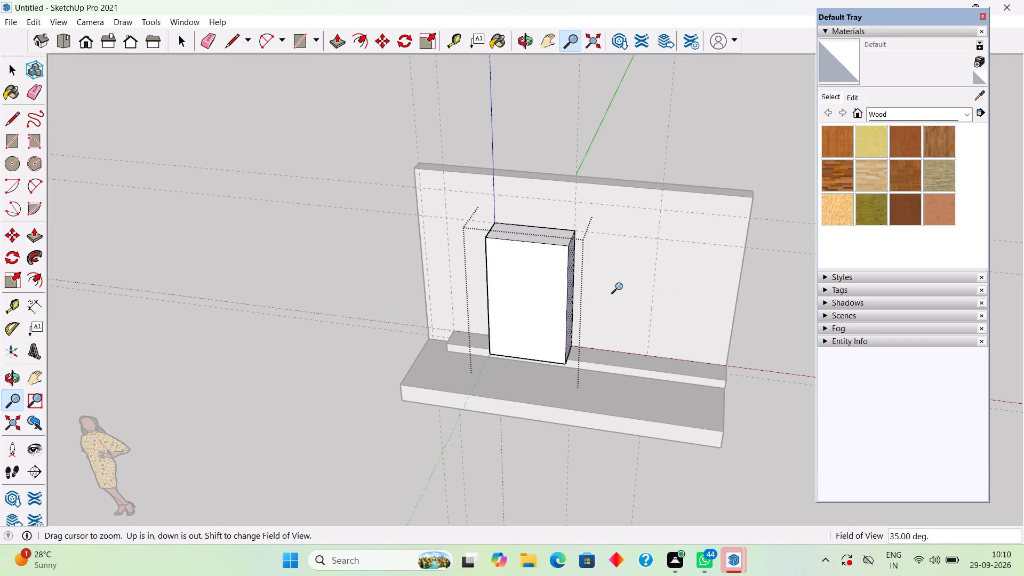
scroll(599, 279, "up", 6)
middle_click_drag(564, 239, 574, 239)
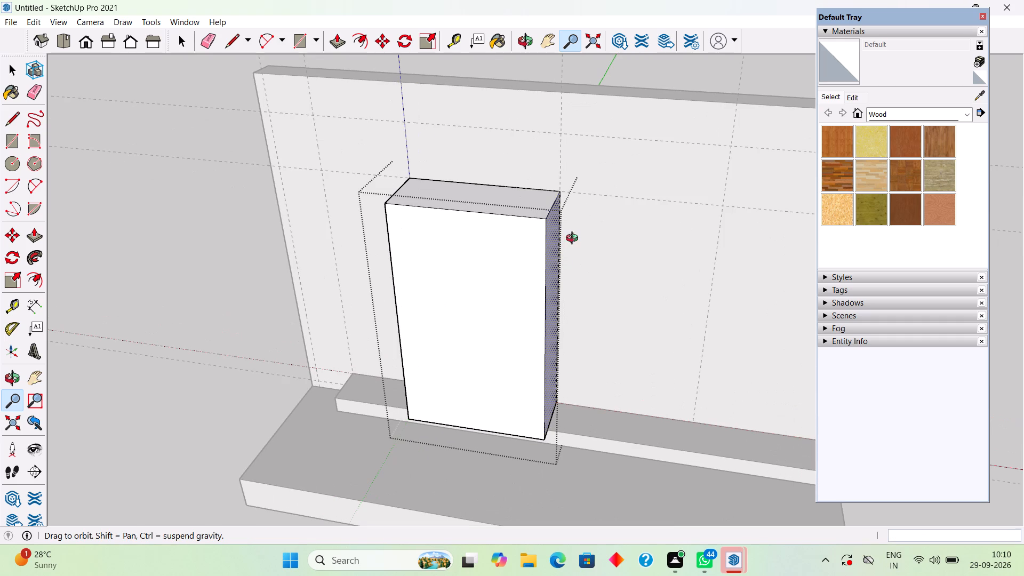
middle_click_drag(574, 239, 633, 340)
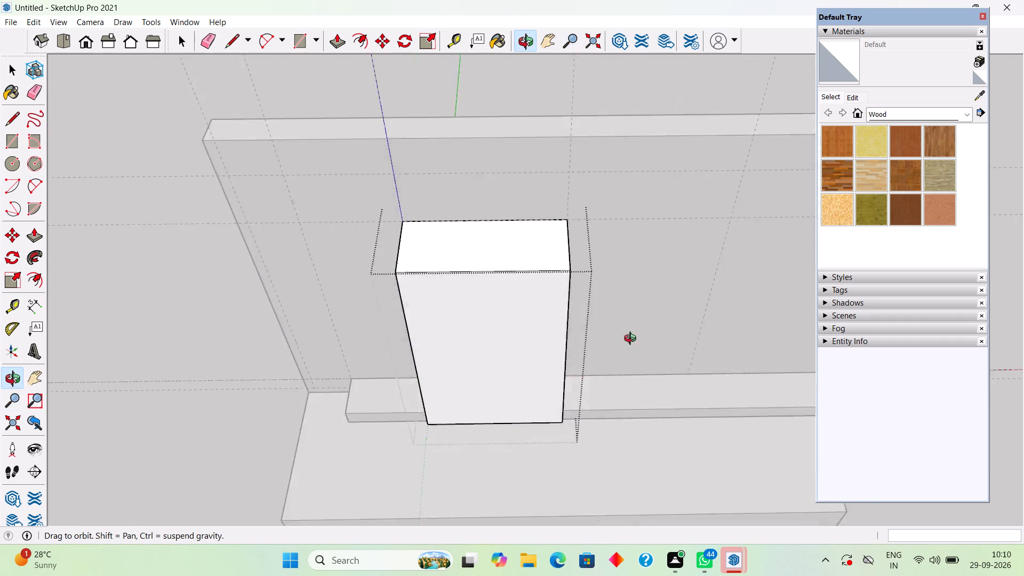
middle_click_drag(633, 340, 509, 275)
scroll(508, 276, "down", 2)
scroll(617, 280, "down", 3)
scroll(810, 316, "up", 3)
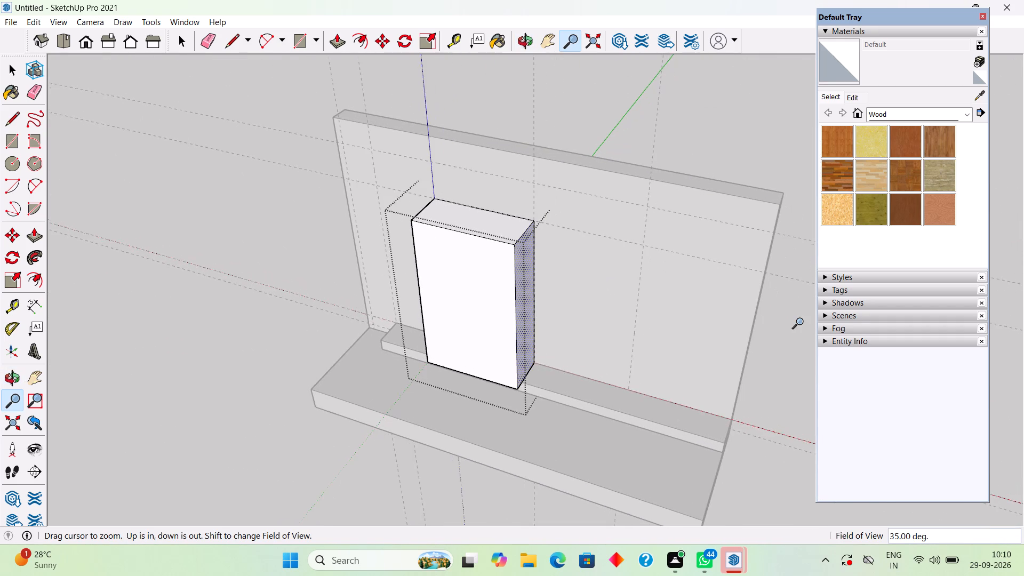
scroll(785, 322, "up", 4)
scroll(565, 291, "up", 2)
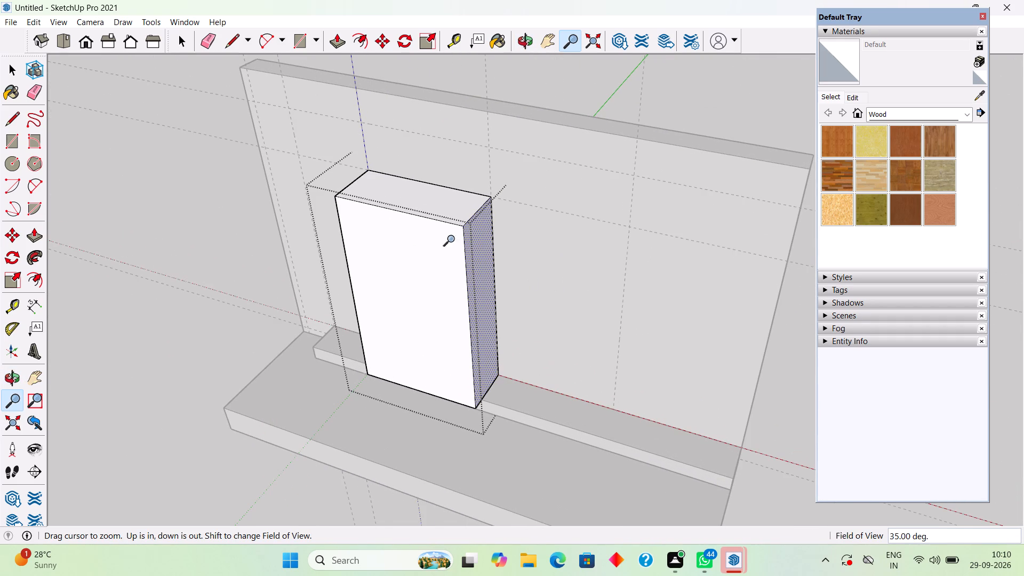
key("space")
left_click(475, 250)
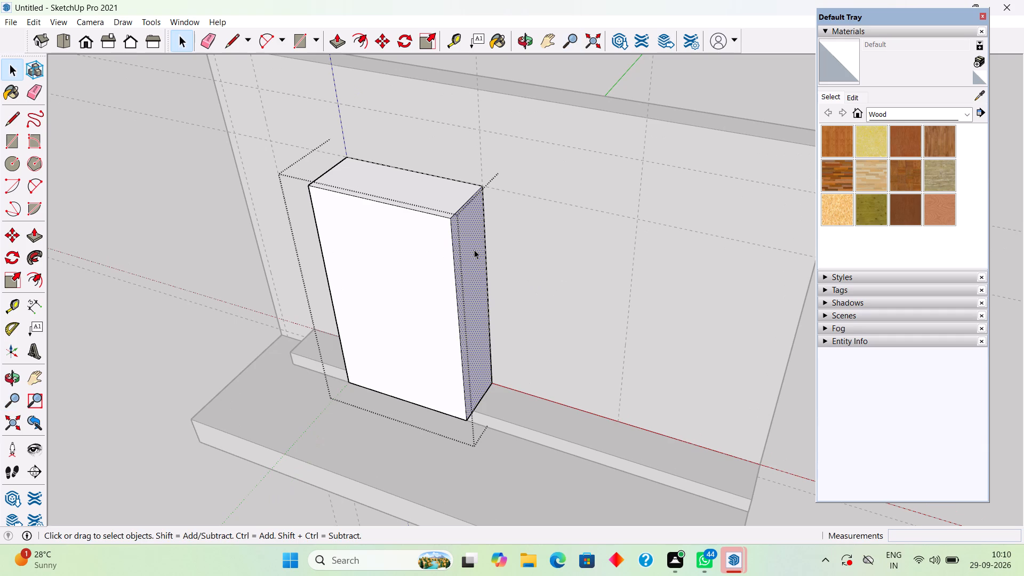
key("p")
left_click(474, 250)
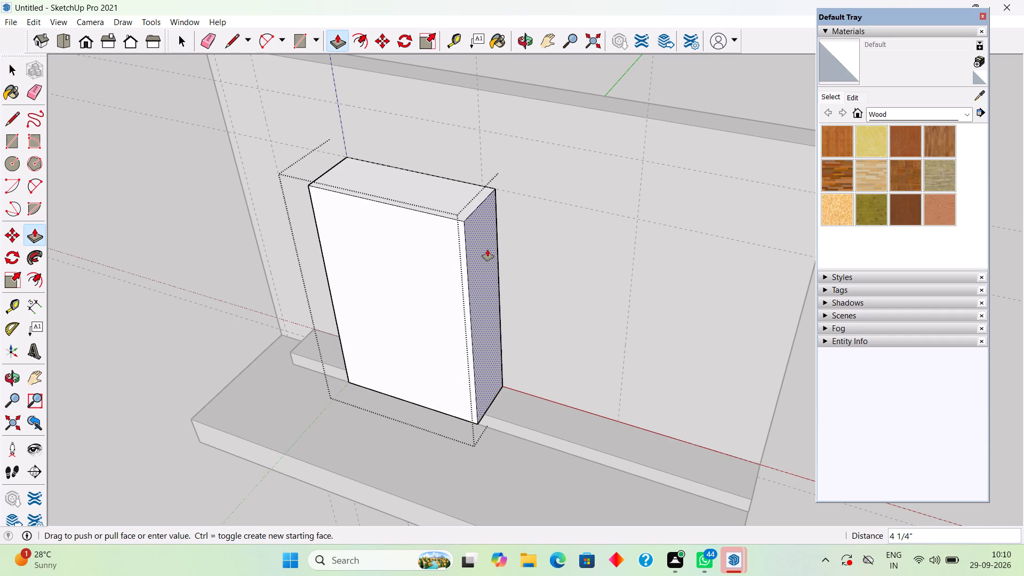
type(".3\"")
key("Return")
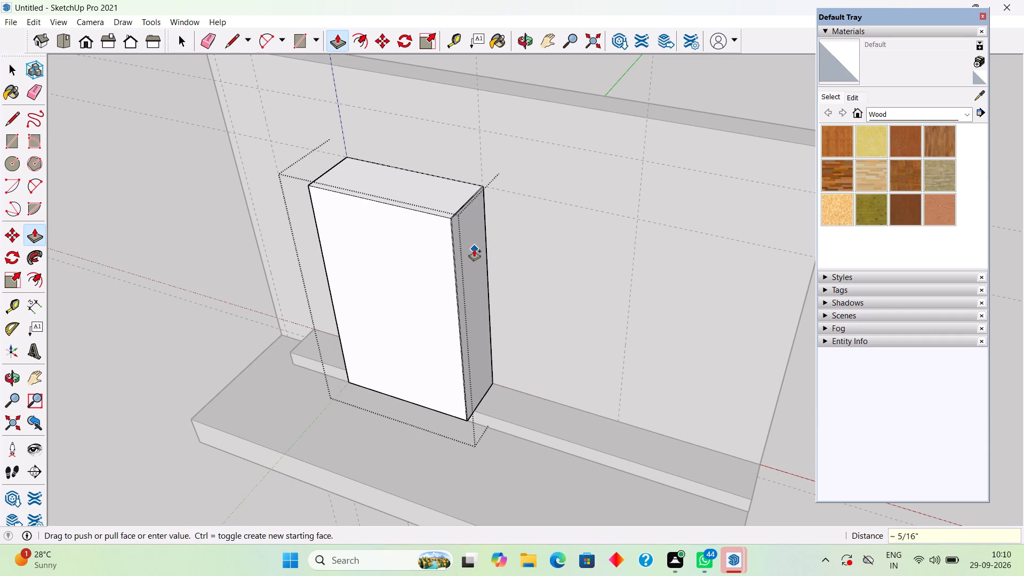
Extrude the divider's outer side face about 3' 11 11/16" to the third division guide as a second compartment section.
left_click(474, 250)
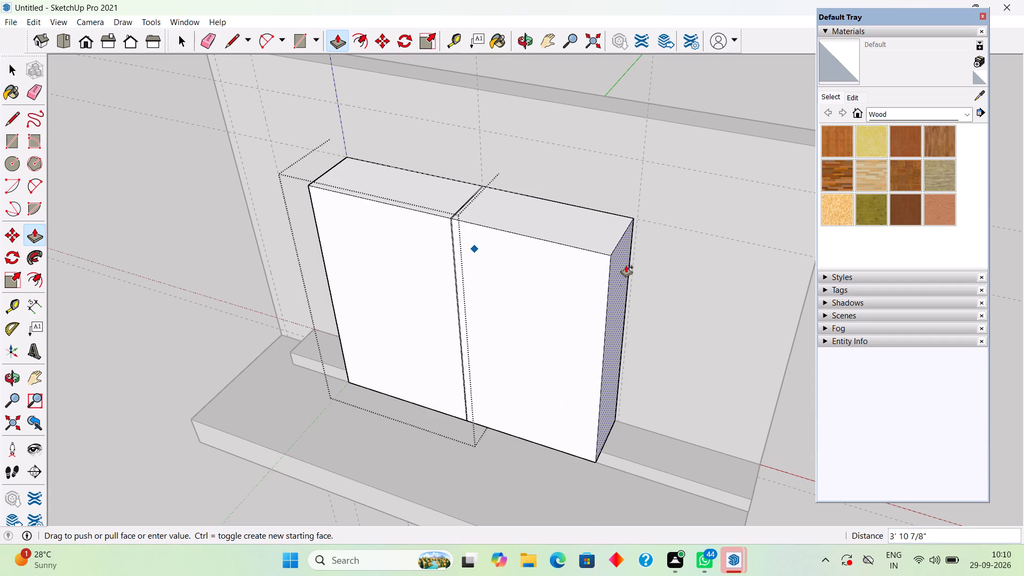
scroll(626, 266, "up", 8)
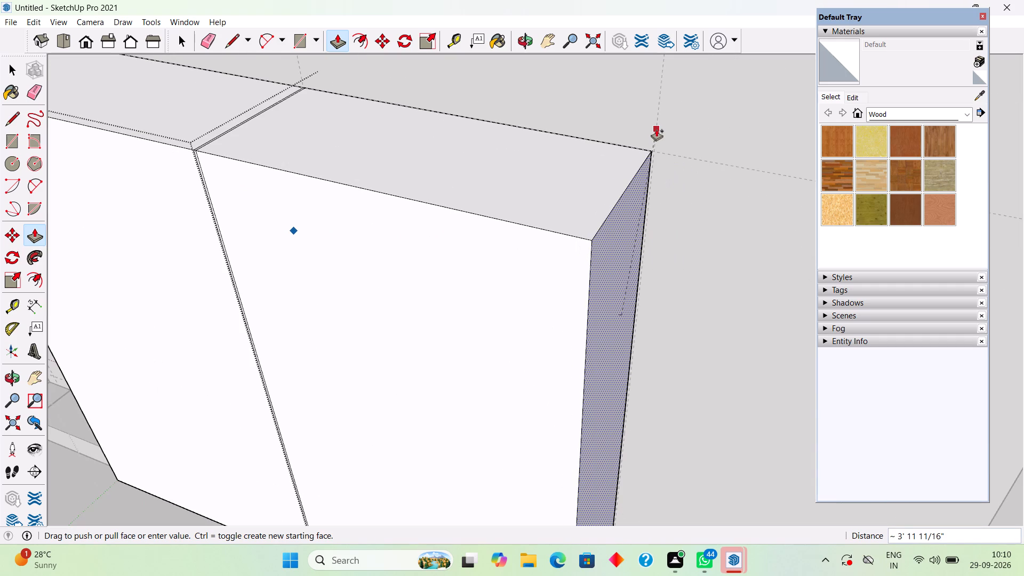
left_click(657, 130)
Extrude the second compartment's outer side face a further 0.3" as a thin divider strip.
left_click(634, 243)
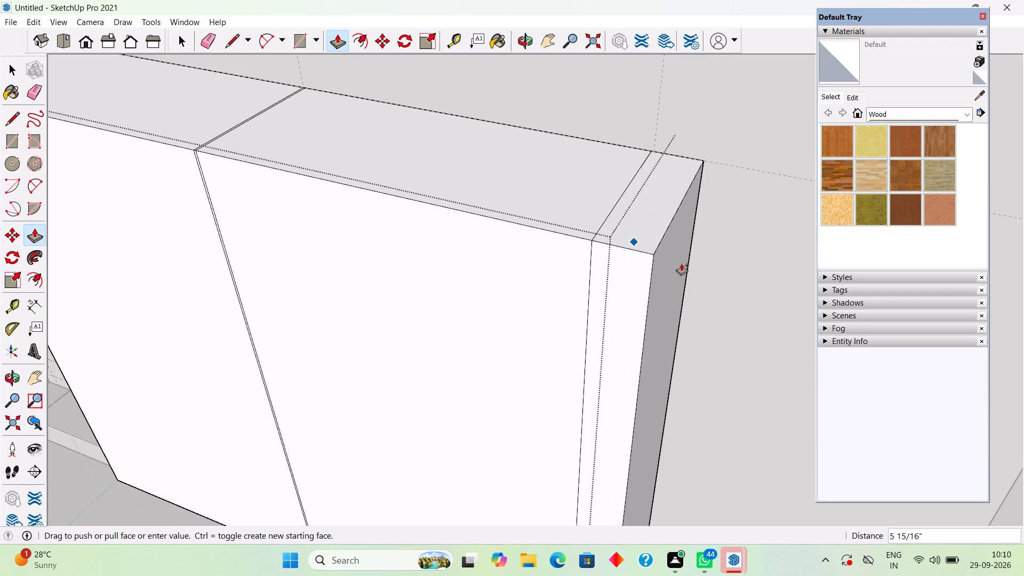
key("period")
type("3\"")
key("Return")
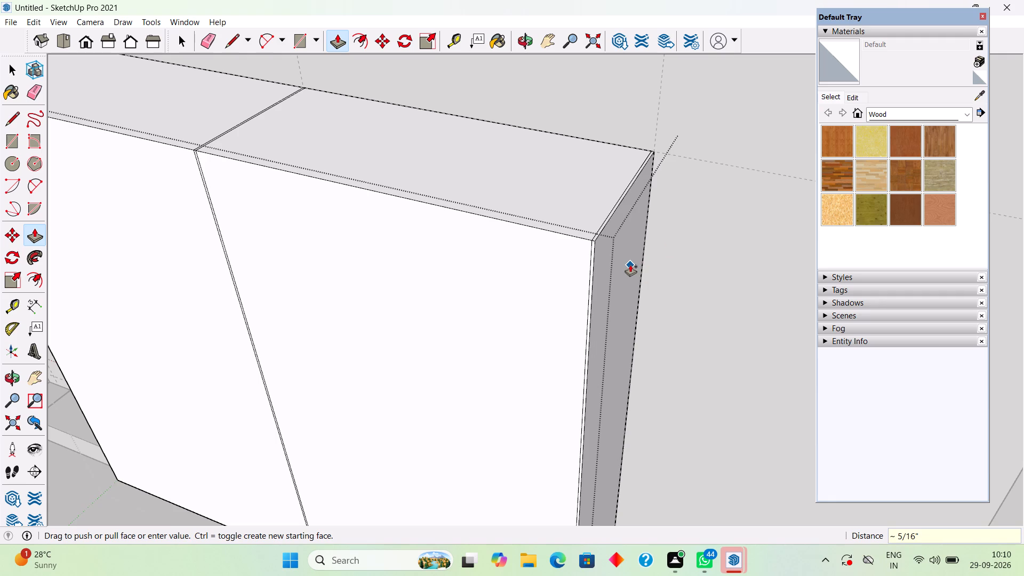
Extrude the second divider's outer side face about 3' 9 7/8" toward the back panel's far edge as a third compartment, and leave the group.
left_click(630, 265)
scroll(686, 298, "down", 13)
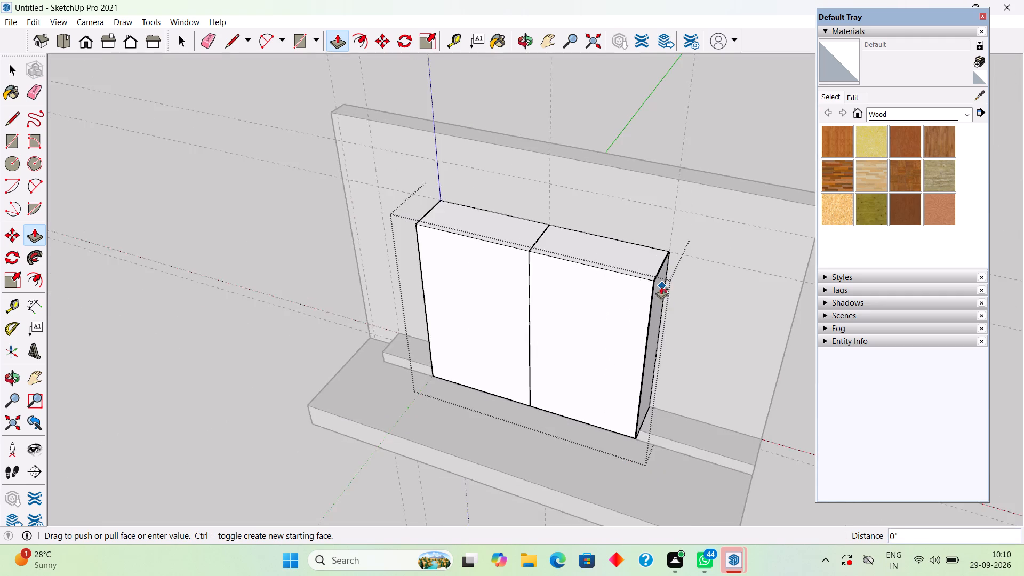
scroll(661, 287, "down", 3)
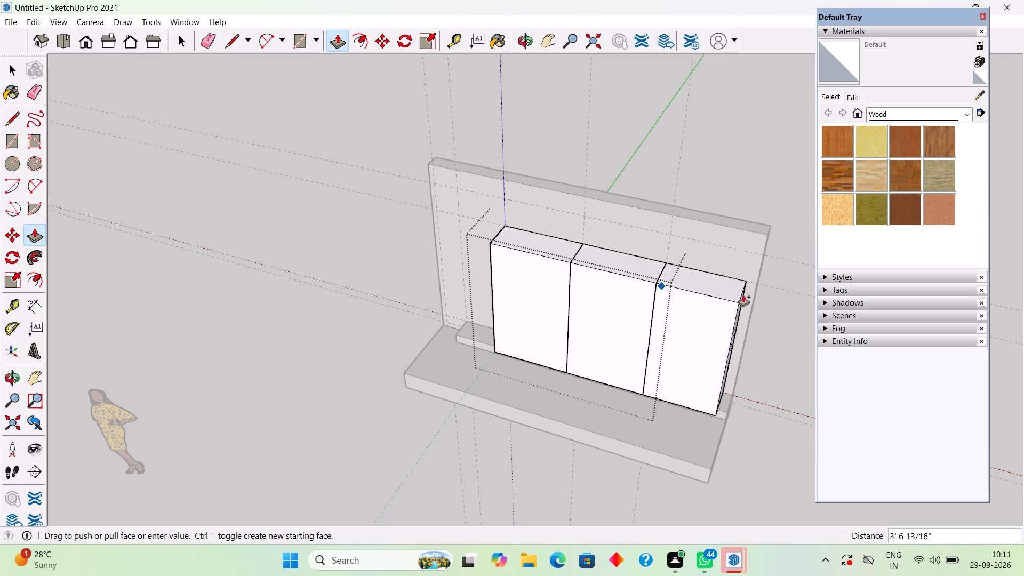
scroll(743, 295, "up", 5)
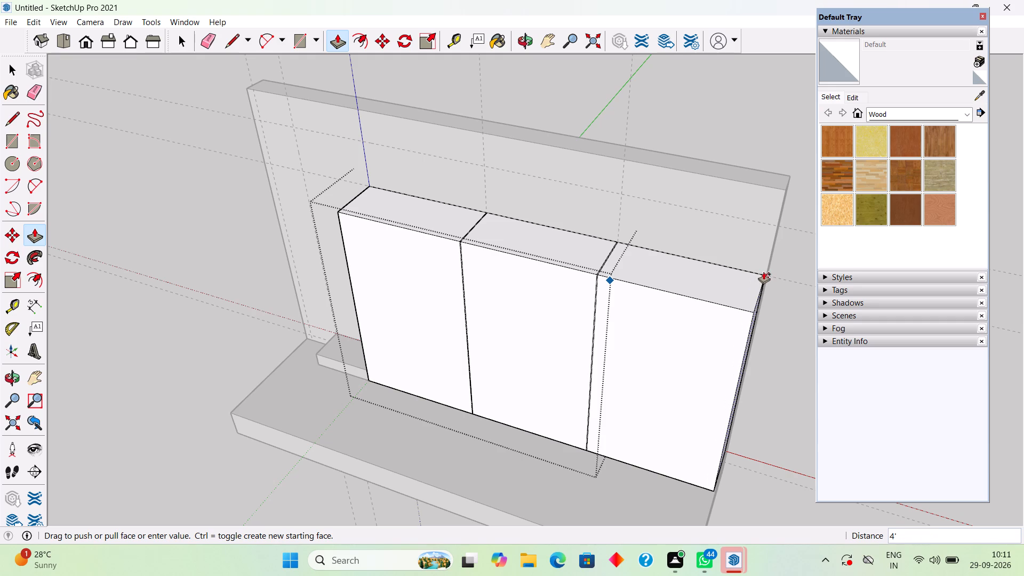
scroll(764, 273, "up", 5)
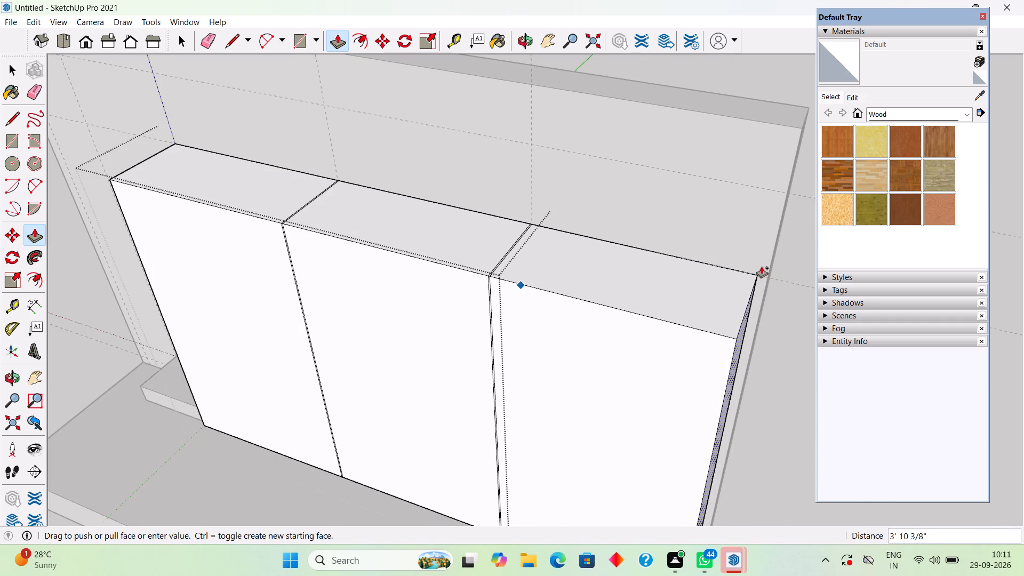
left_click(758, 268)
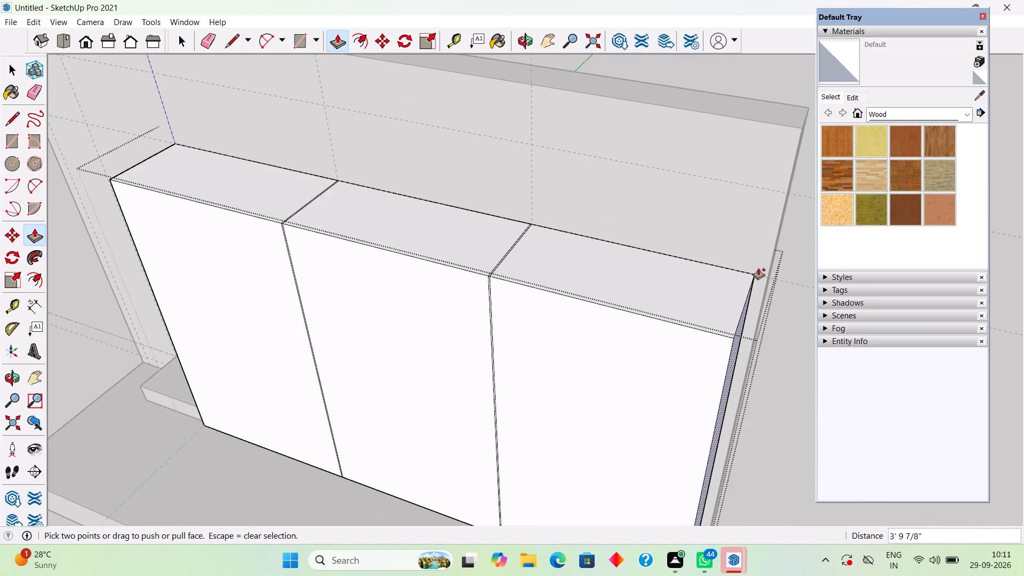
key("space")
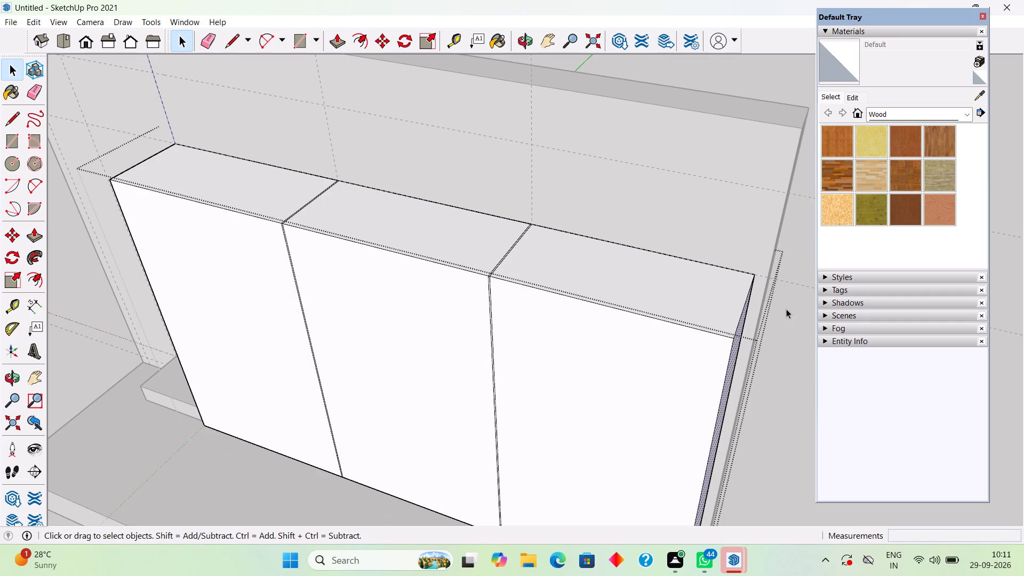
left_click(786, 309)
Open the box's group for editing, select all the geometry of the three compartments, and make it a group.
middle_click(700, 357)
scroll(695, 355, "down", 1)
double_click(683, 354)
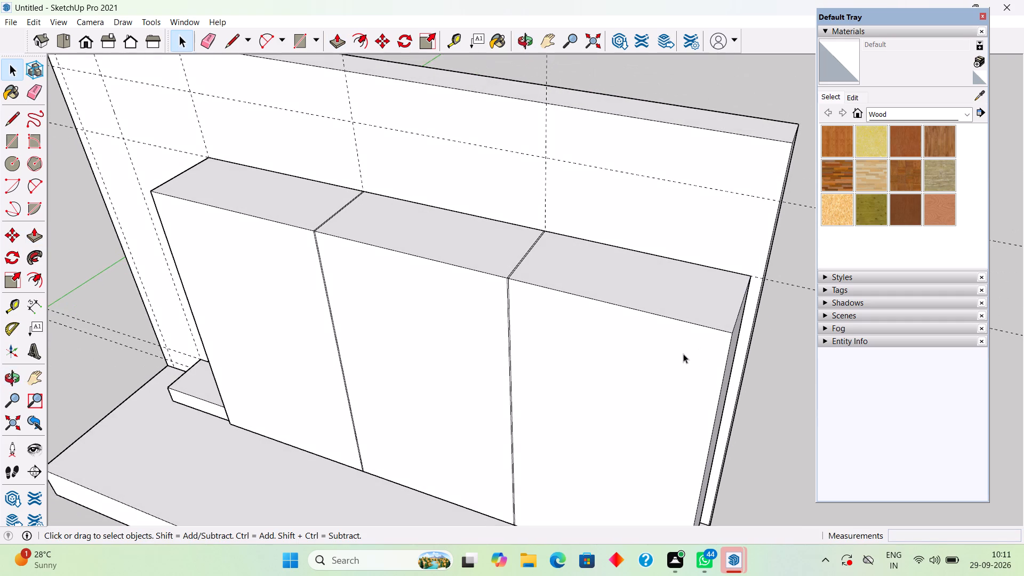
double_click(683, 354)
right_click(683, 352)
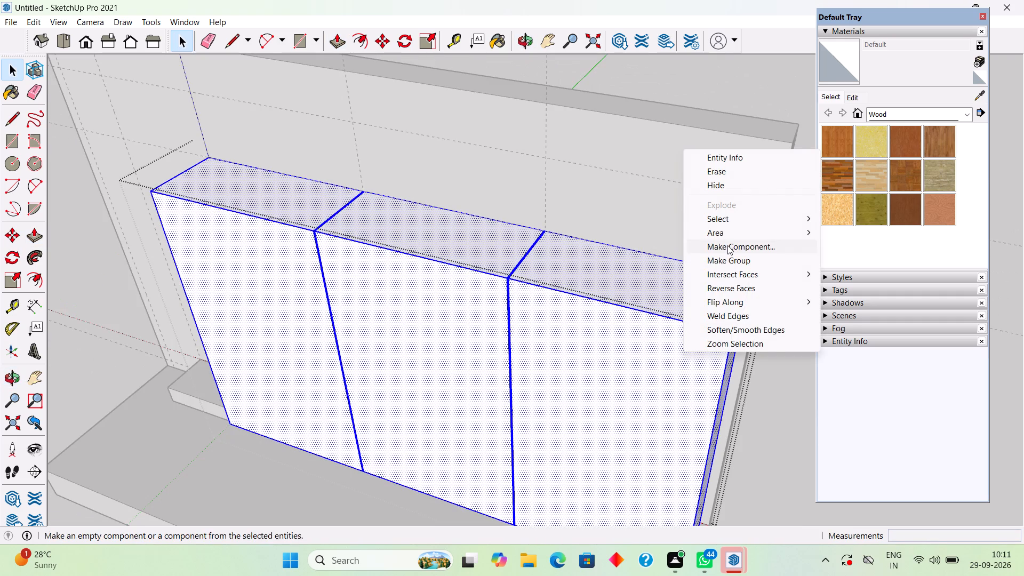
left_click(729, 262)
scroll(719, 269, "down", 3)
left_click(765, 346)
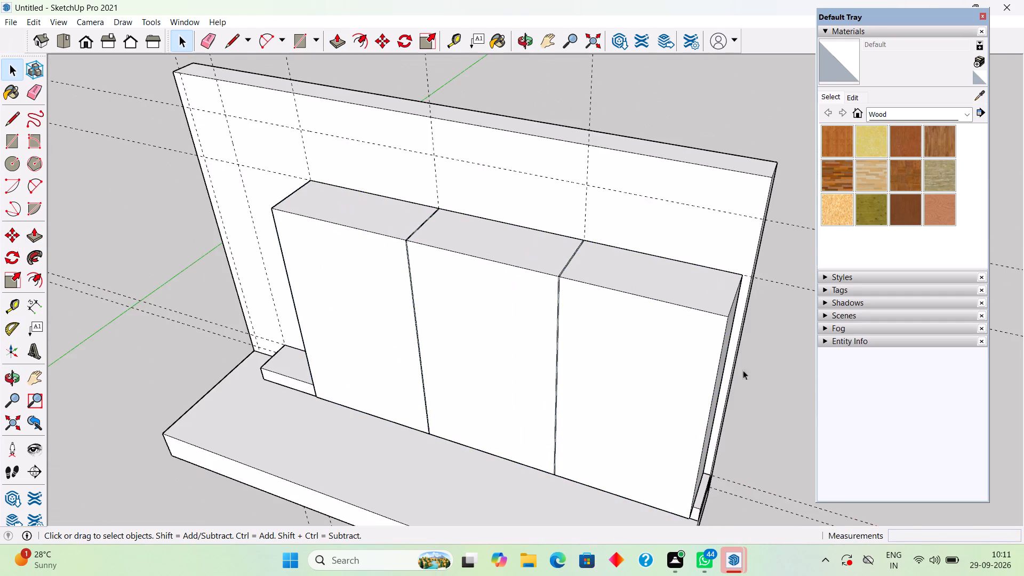
Examine the three-compartment box against the back panel, base bar and platform from the front, above and the side.
scroll(719, 389, "down", 1)
middle_click_drag(714, 381, 805, 292)
middle_click_drag(557, 322, 844, 436)
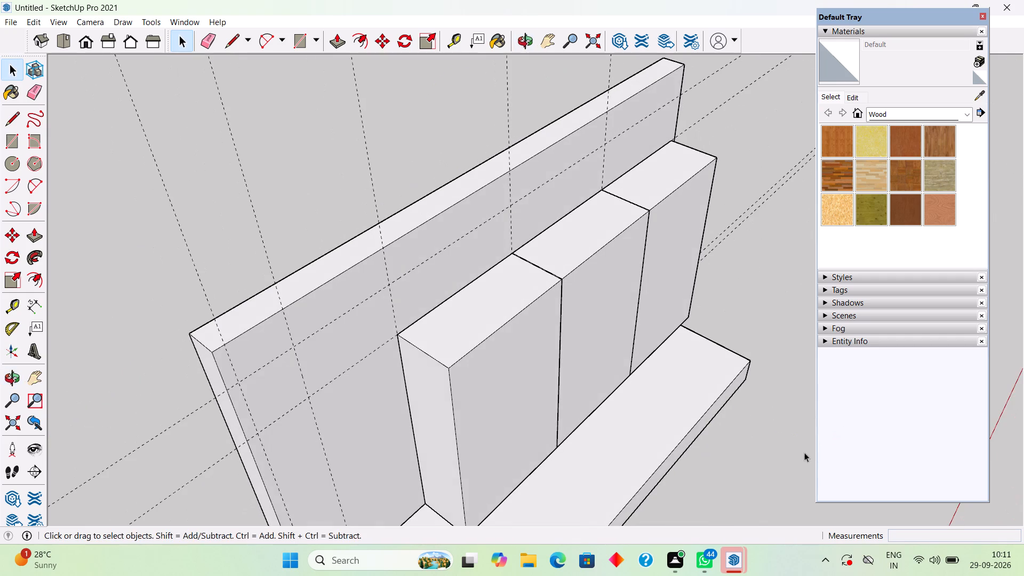
middle_click_drag(474, 361, 441, 218)
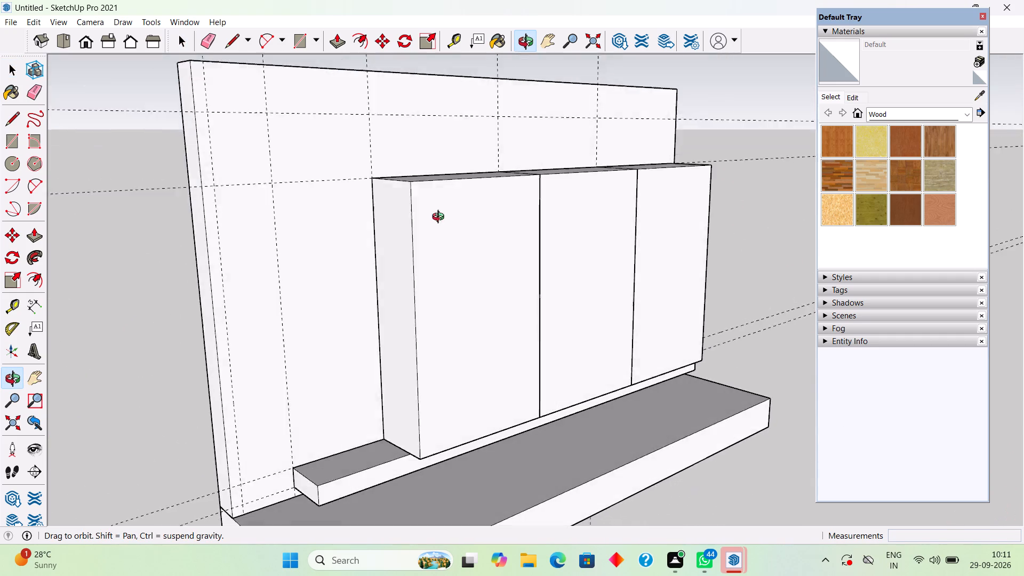
middle_click_drag(441, 218, 275, 220)
middle_click_drag(425, 235, 367, 182)
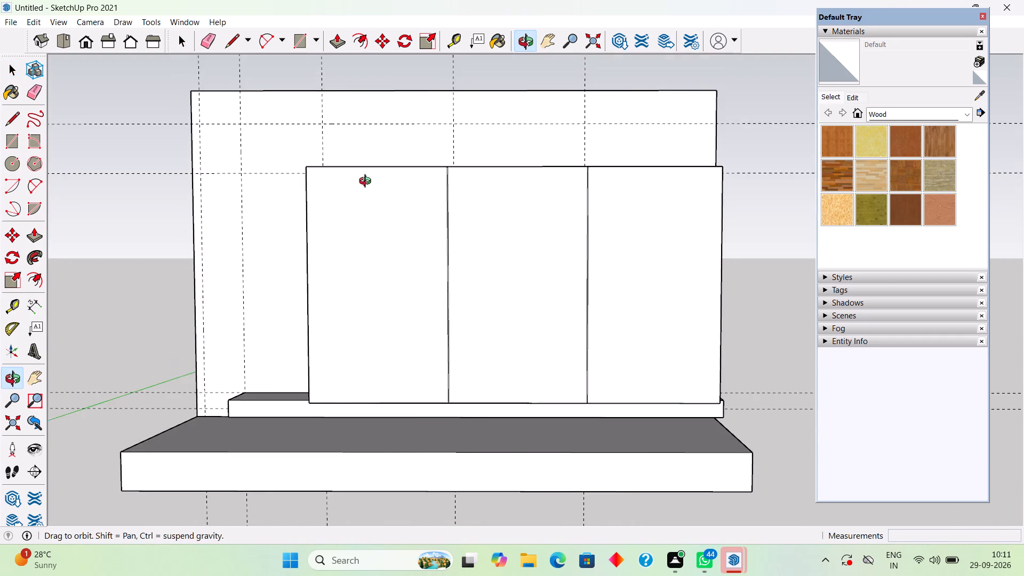
middle_click_drag(367, 182, 384, 202)
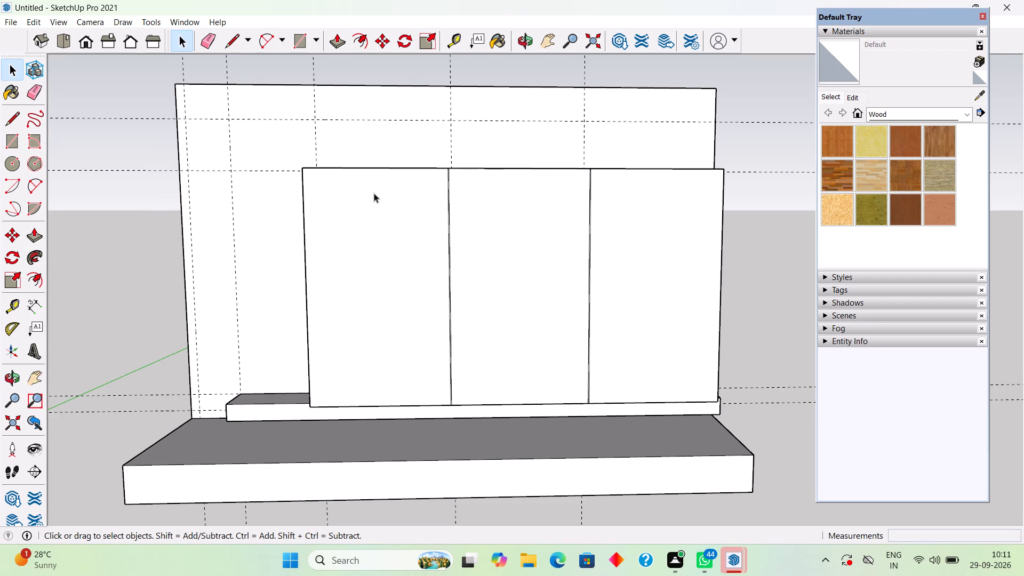
scroll(373, 193, "down", 1)
middle_click_drag(373, 193, 373, 230)
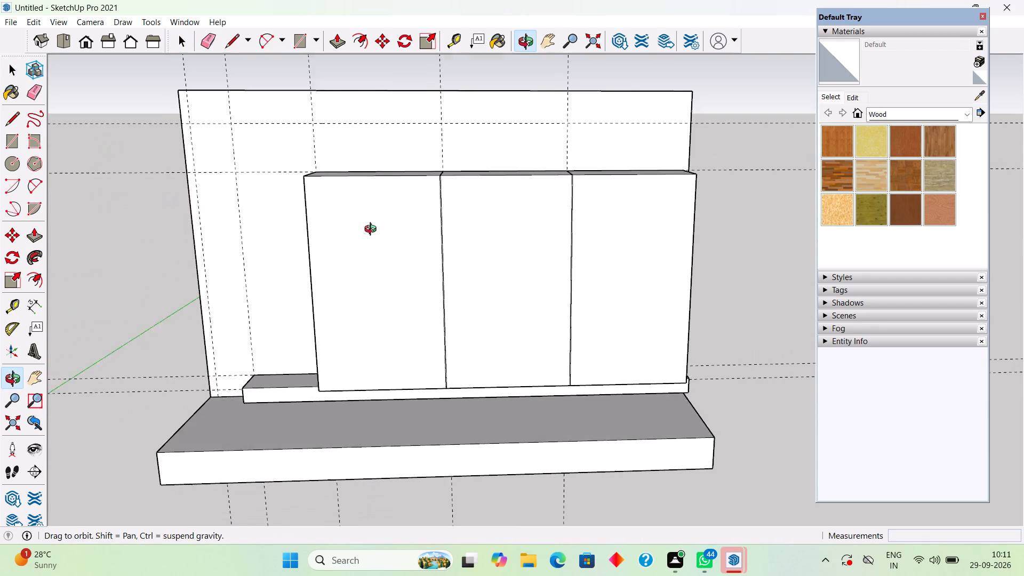
middle_click_drag(373, 230, 365, 234)
middle_click_drag(411, 182, 421, 221)
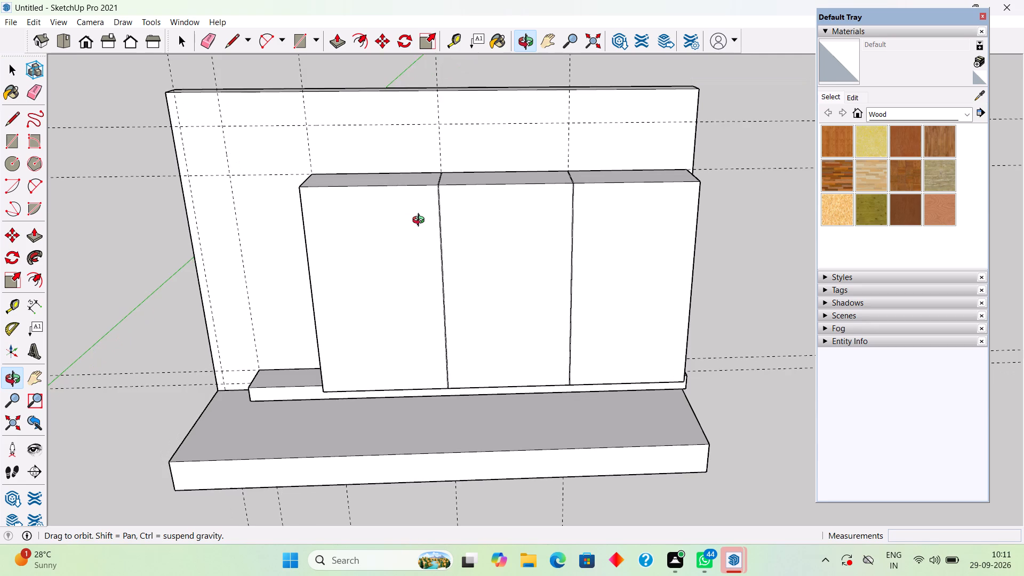
middle_click_drag(421, 221, 425, 312)
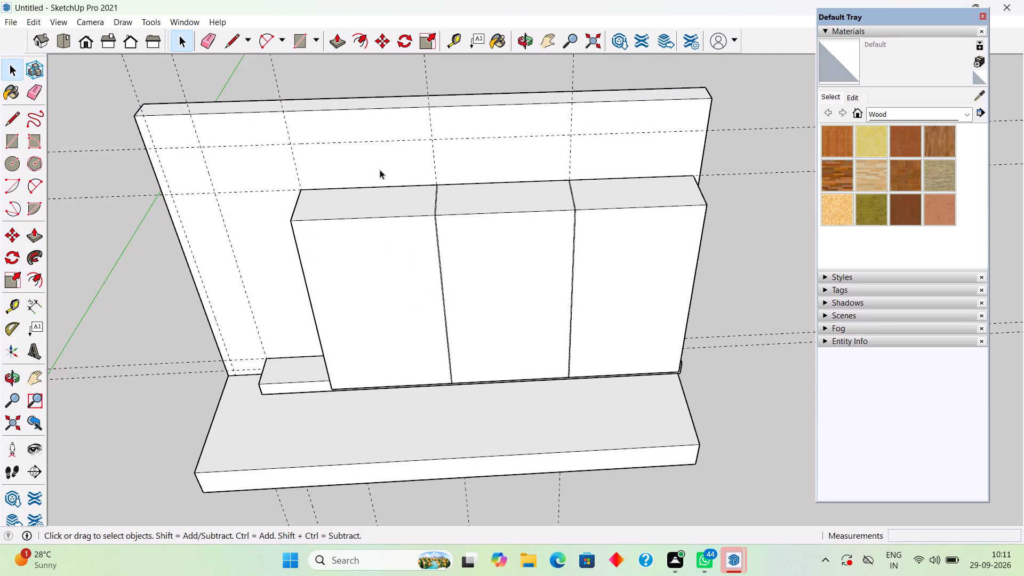
middle_click_drag(379, 168, 429, 149)
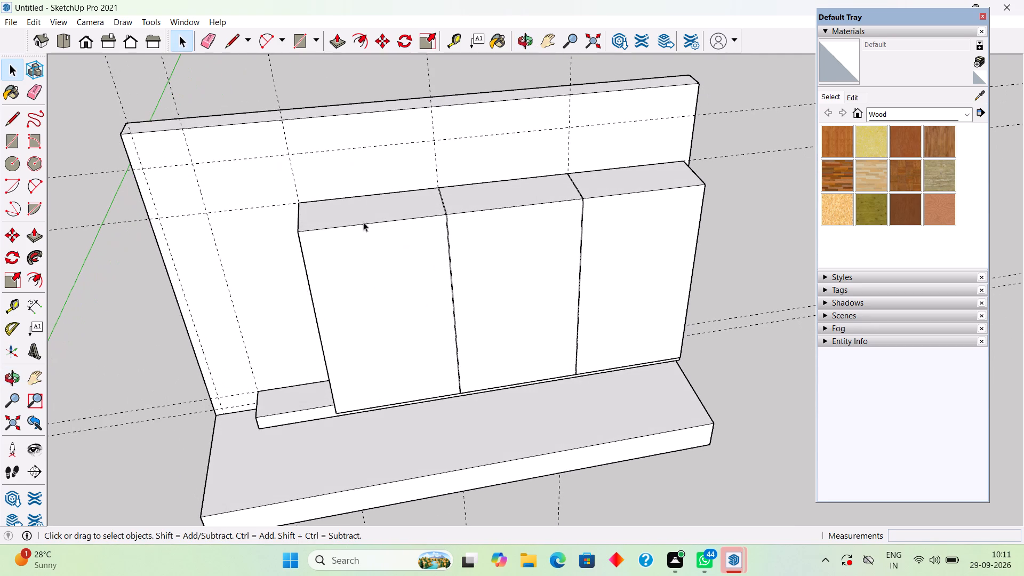
middle_click_drag(353, 243, 445, 155)
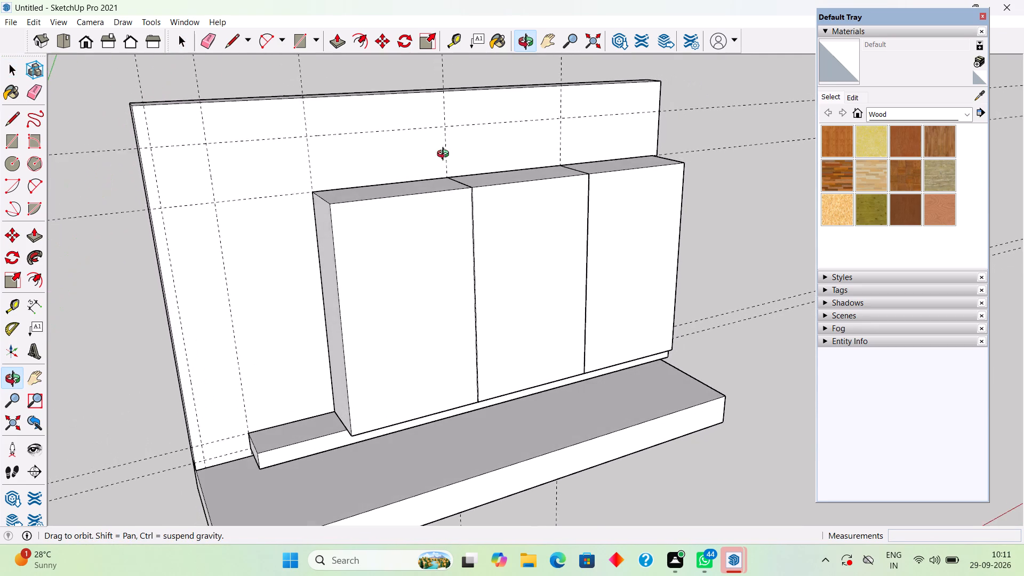
middle_click_drag(445, 155, 466, 141)
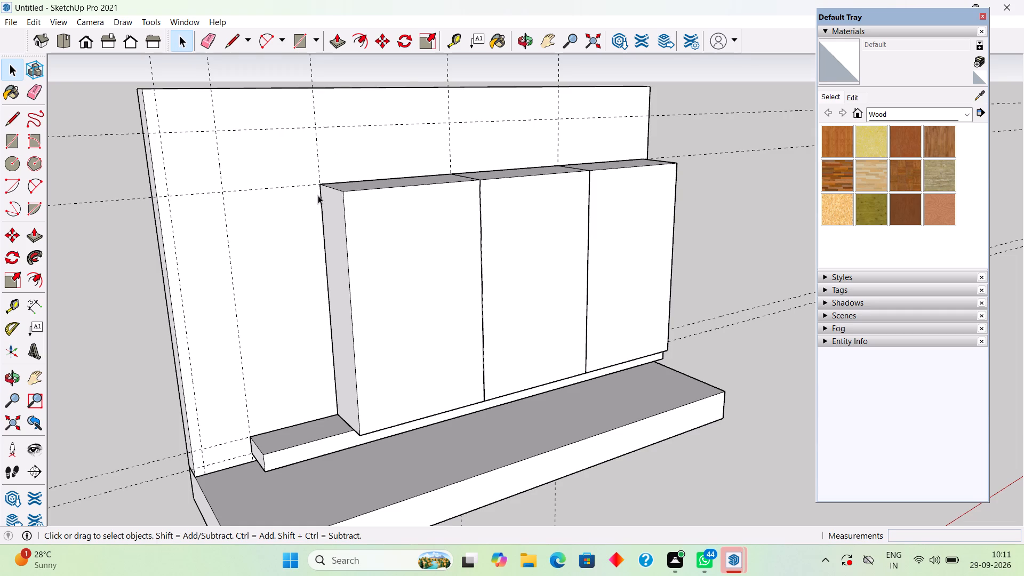
Draw an 8' 3" by 1' 8" rectangle on the box's outer side, from the upper guide intersection to the box's bottom front corner.
middle_click_drag(318, 196, 442, 155)
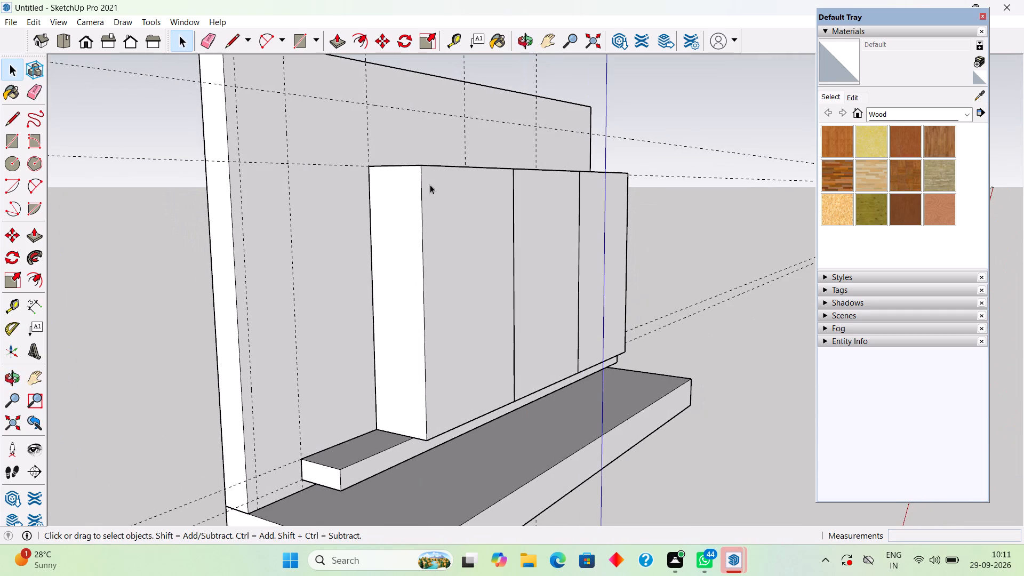
middle_click_drag(449, 188, 529, 181)
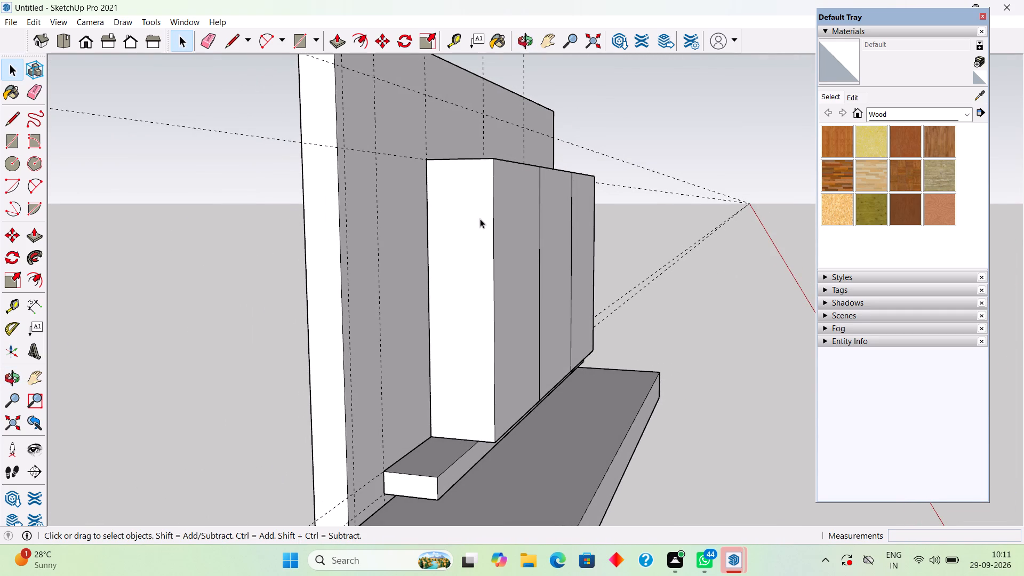
middle_click_drag(472, 224, 502, 239)
type("re")
key("space")
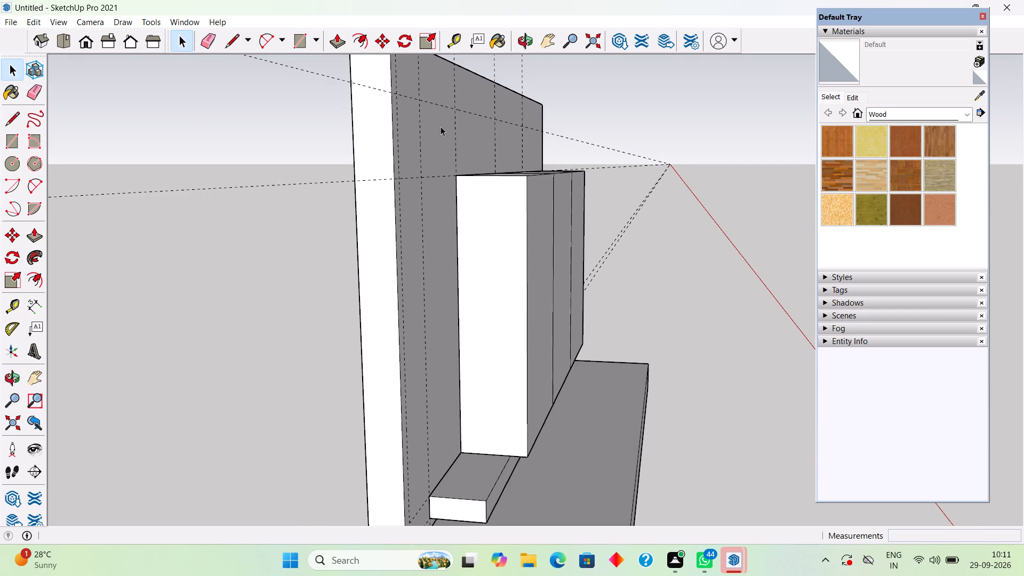
key("r")
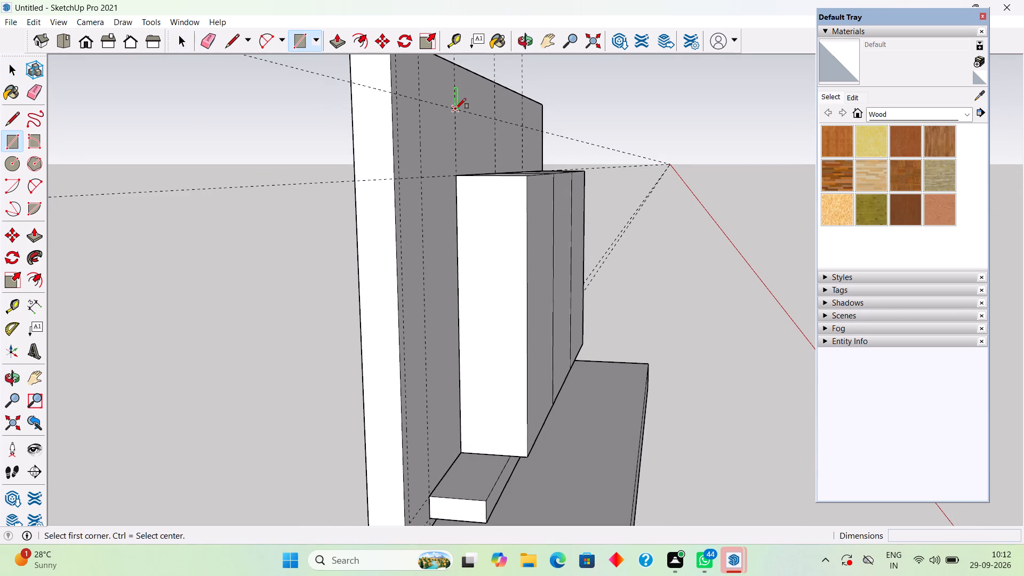
left_click(455, 109)
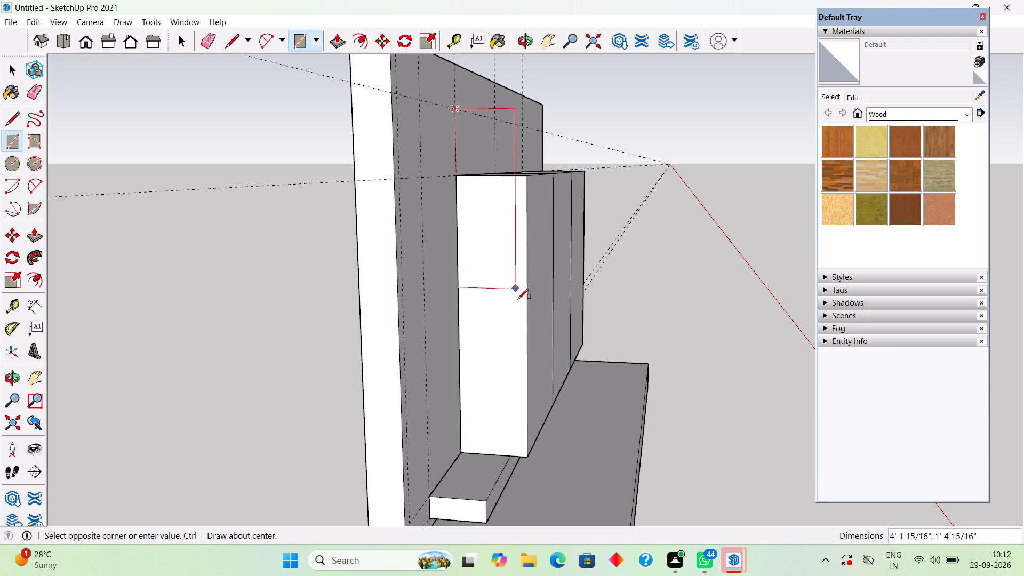
left_click(526, 455)
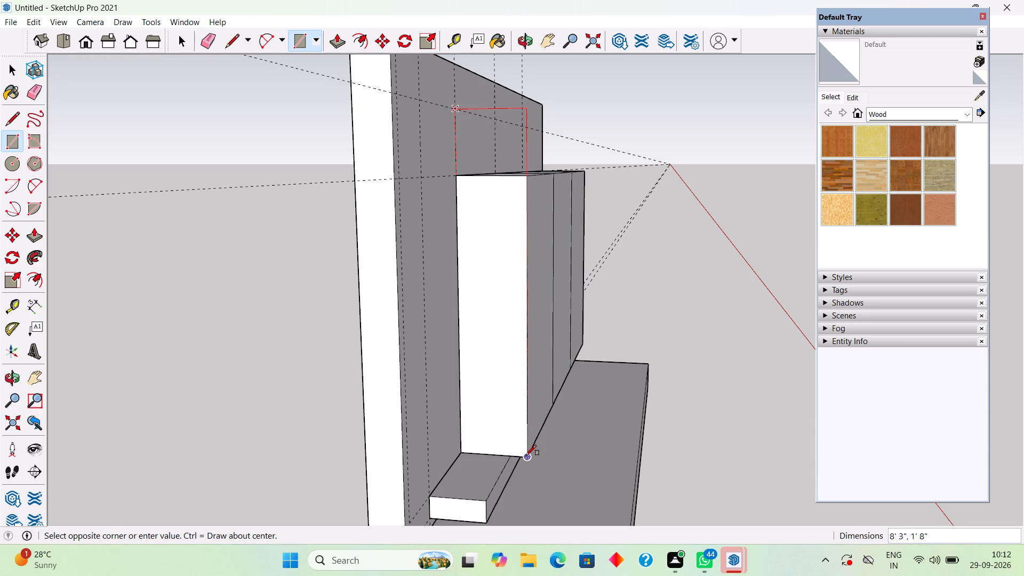
key("space")
Extrude the tall side rectangle outward by 0.3" and again by 0.5" as a thin side panel.
middle_click_drag(480, 133, 379, 190)
left_click(422, 193)
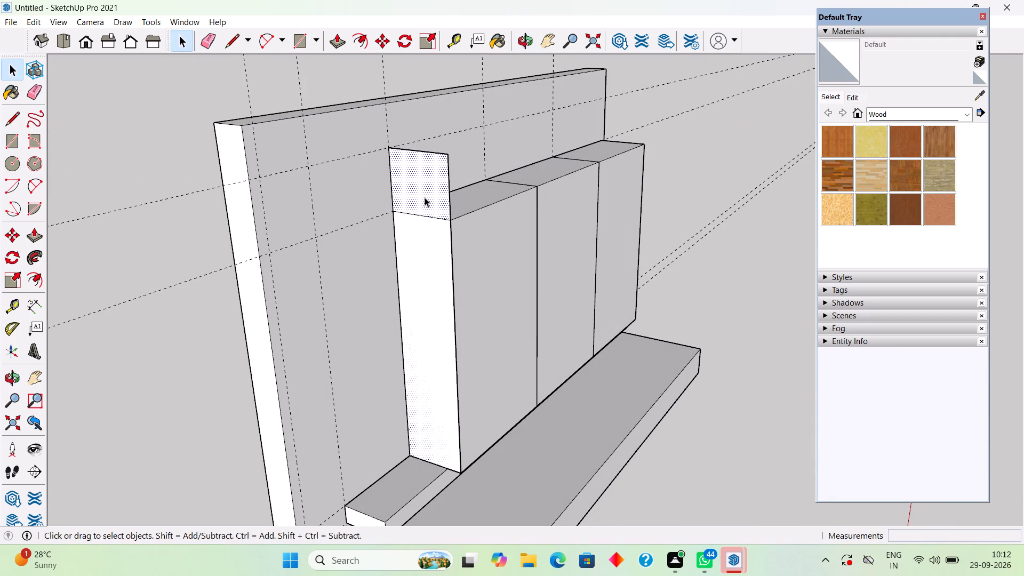
left_click(419, 219)
left_click(420, 230)
middle_click_drag(435, 187, 410, 193)
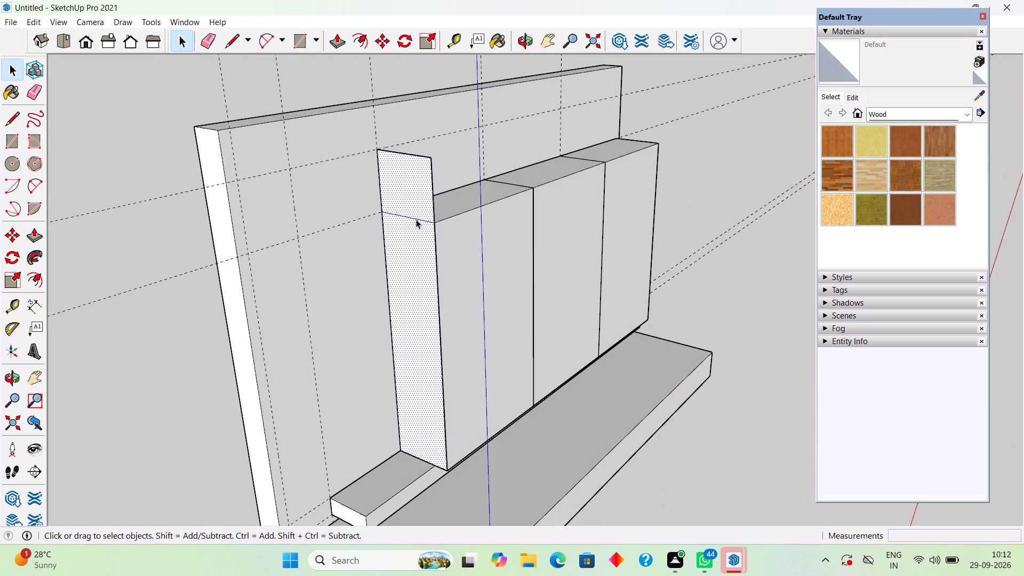
key("p")
left_click(416, 221)
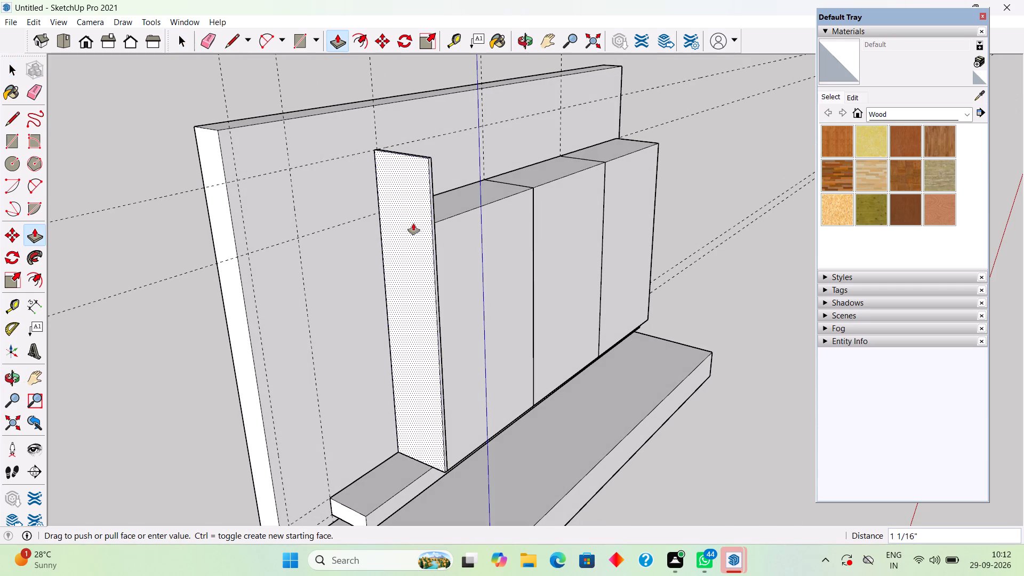
type(".3\"")
key("Return")
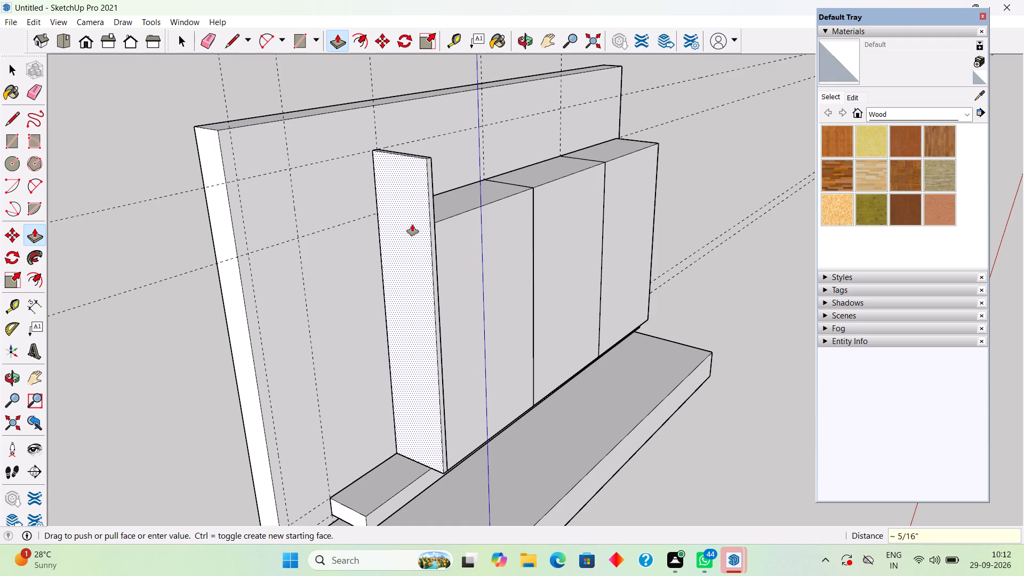
left_click(412, 225)
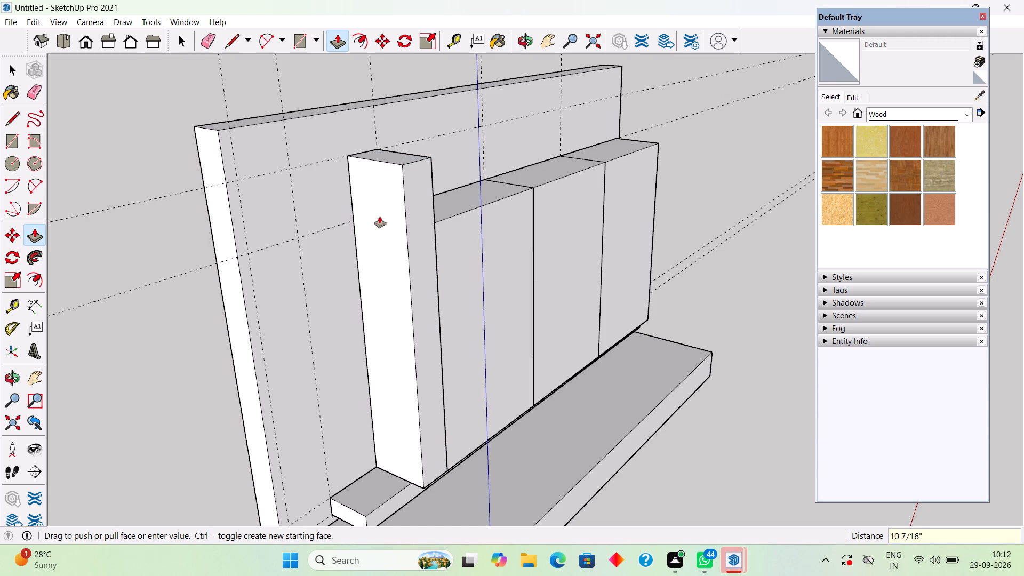
type(".5\"")
key("Return")
key("space")
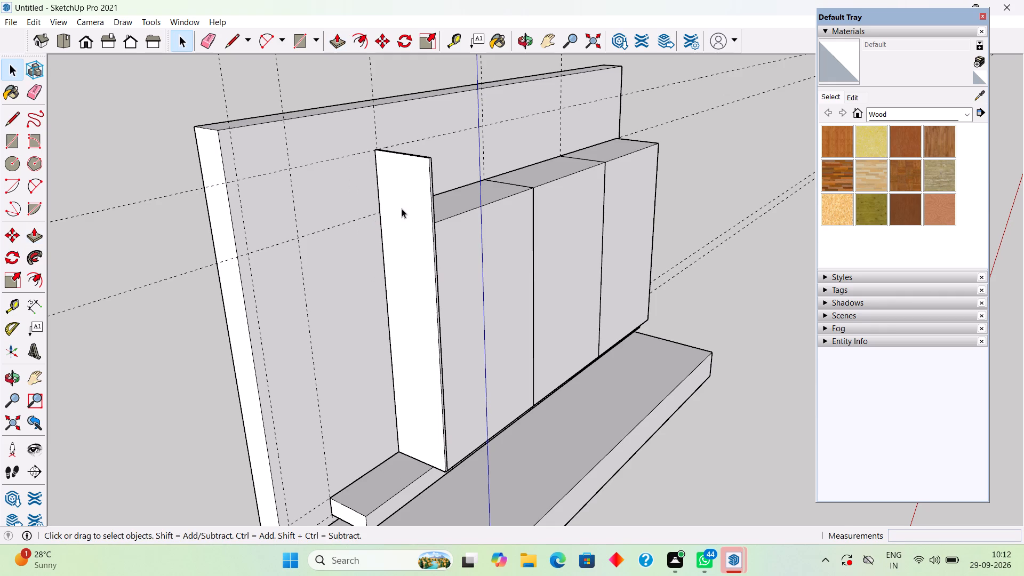
Select all the geometry of the thin side panel and make it a group.
double_click(417, 199)
left_click(417, 199)
right_click(417, 199)
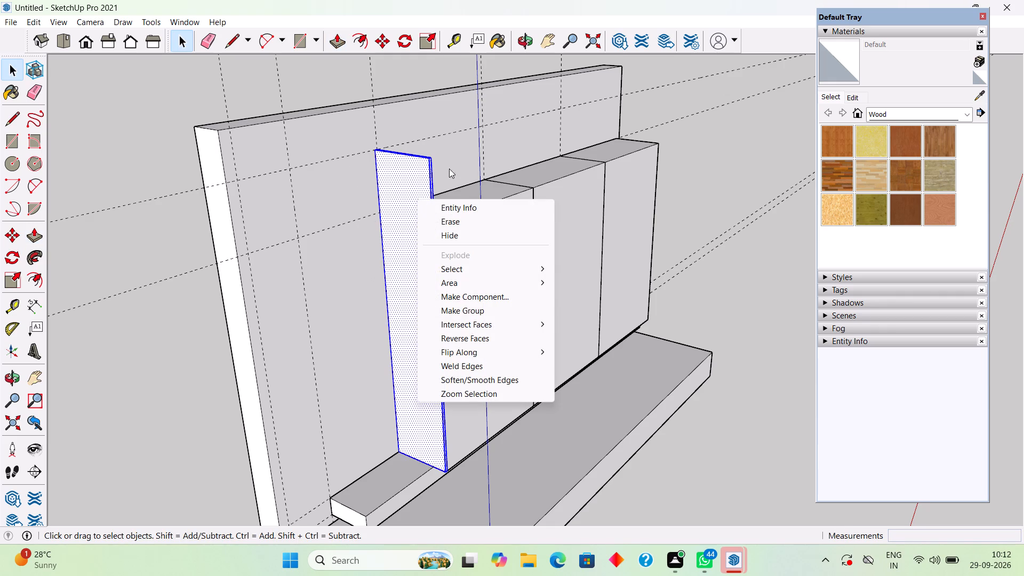
left_click(470, 310)
Open the side panel's group, examine its inner face above the box, and leave the group.
middle_click_drag(463, 212, 244, 221)
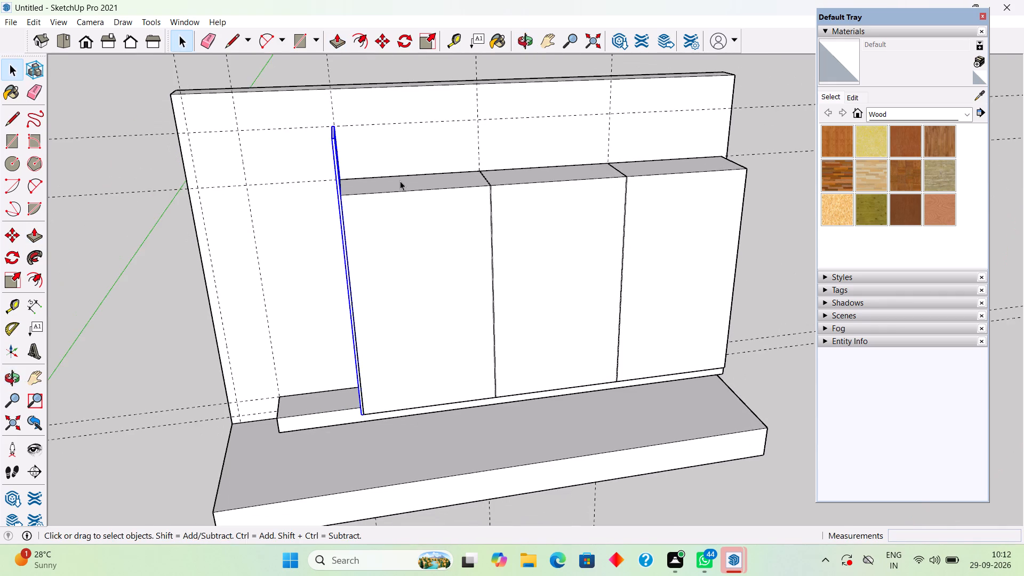
middle_click_drag(397, 179, 235, 154)
middle_click_drag(586, 191, 442, 198)
scroll(403, 151, "up", 1)
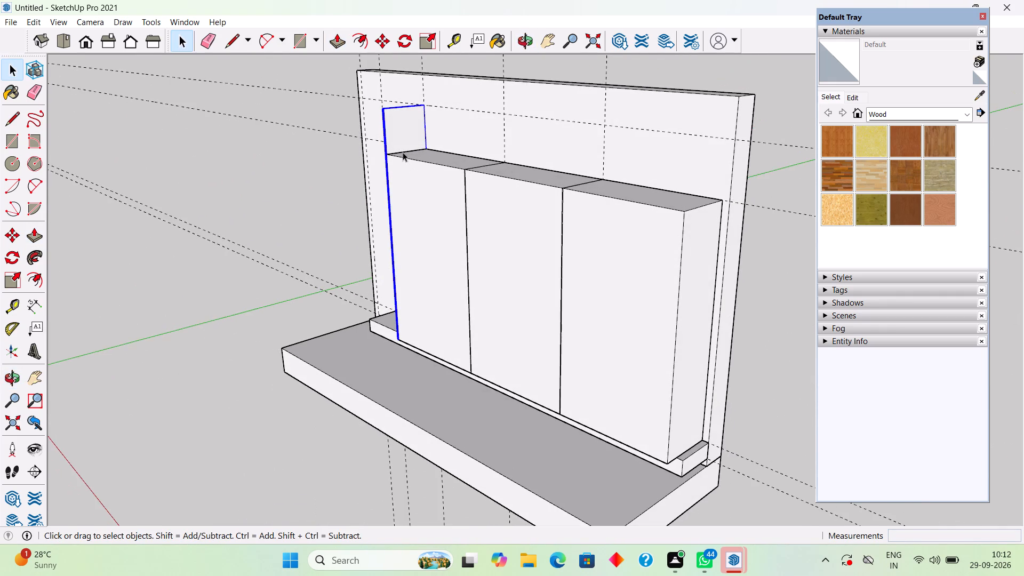
scroll(403, 152, "up", 1)
left_click(391, 120)
left_click(398, 121)
triple_click(412, 125)
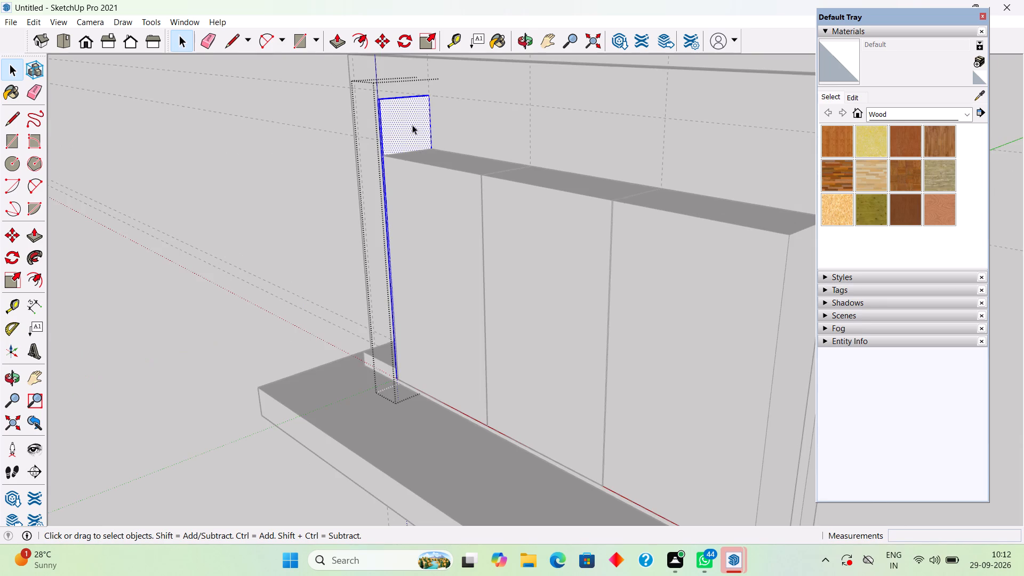
left_click(412, 125)
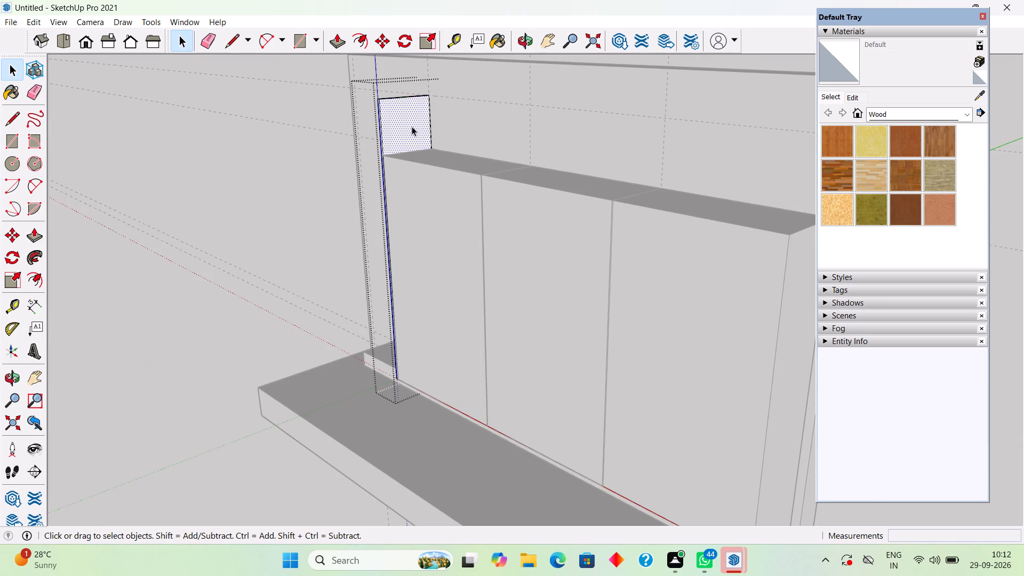
scroll(438, 146, "up", 3)
middle_click_drag(438, 146, 655, 173)
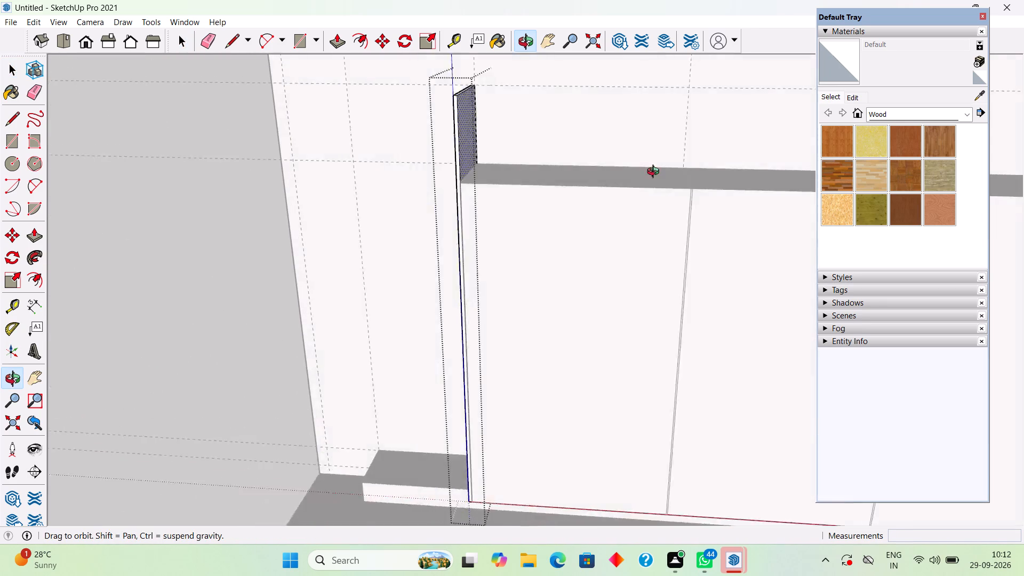
middle_click_drag(655, 173, 676, 193)
key("space")
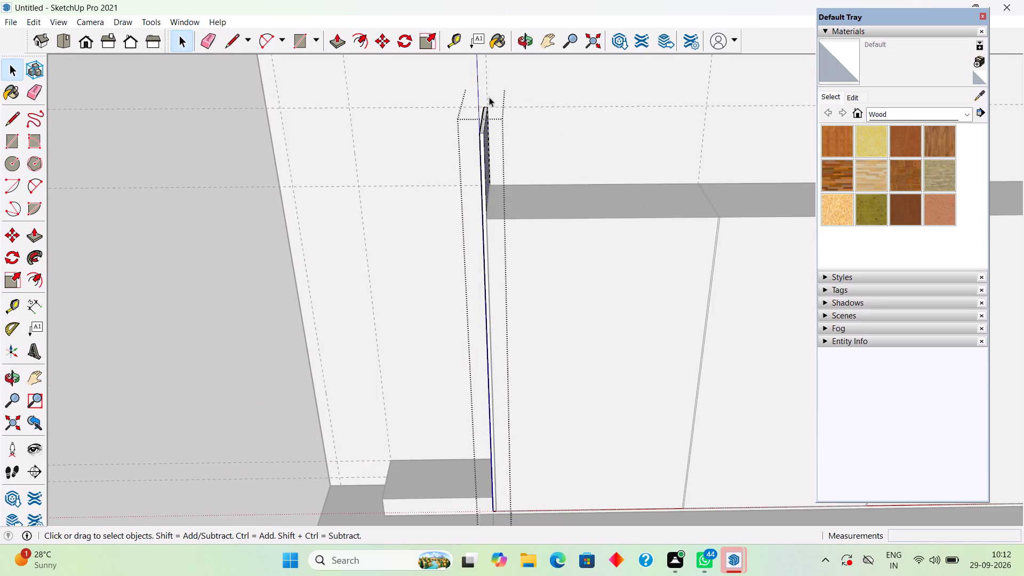
left_click(247, 157)
Draw a 1' 6" by 1' 8" rectangle on the side panel's inner face, covering the part above the box.
scroll(277, 148, "down", 6)
middle_click_drag(478, 233, 497, 123)
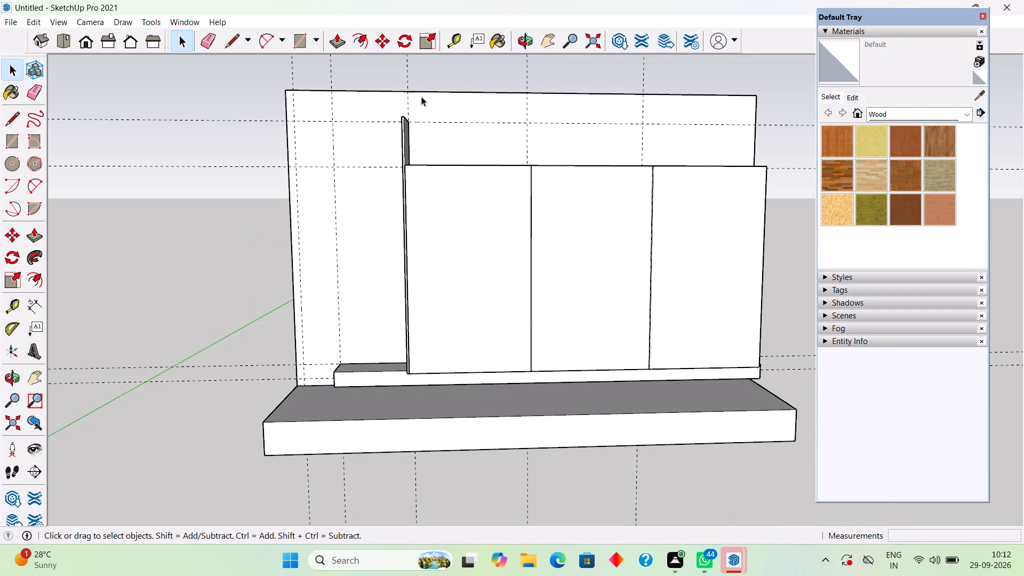
scroll(423, 127, "up", 2)
middle_click_drag(419, 135, 256, 156)
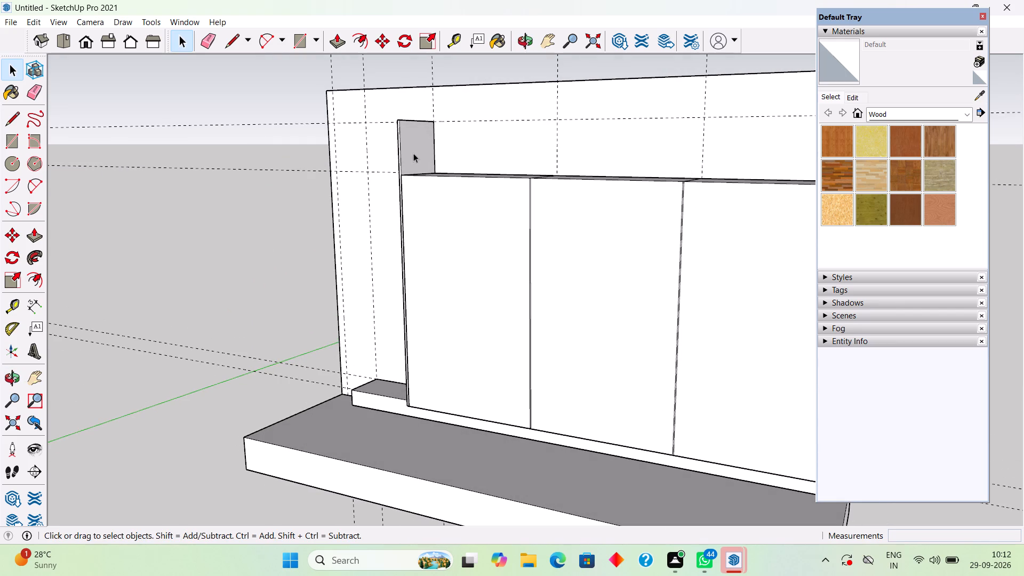
middle_click_drag(457, 159, 277, 230)
scroll(483, 156, "up", 1)
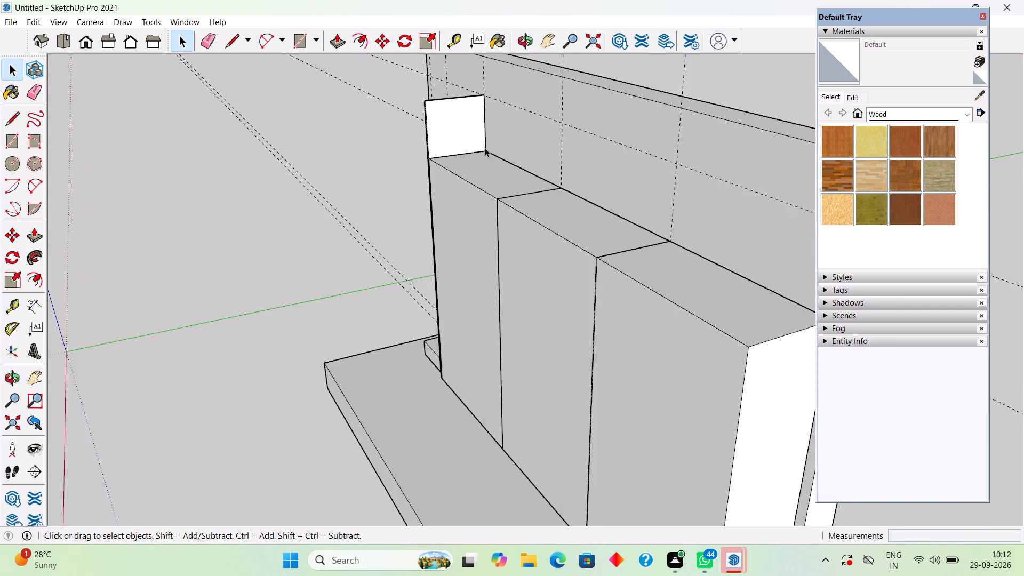
scroll(485, 148, "up", 1)
key("r")
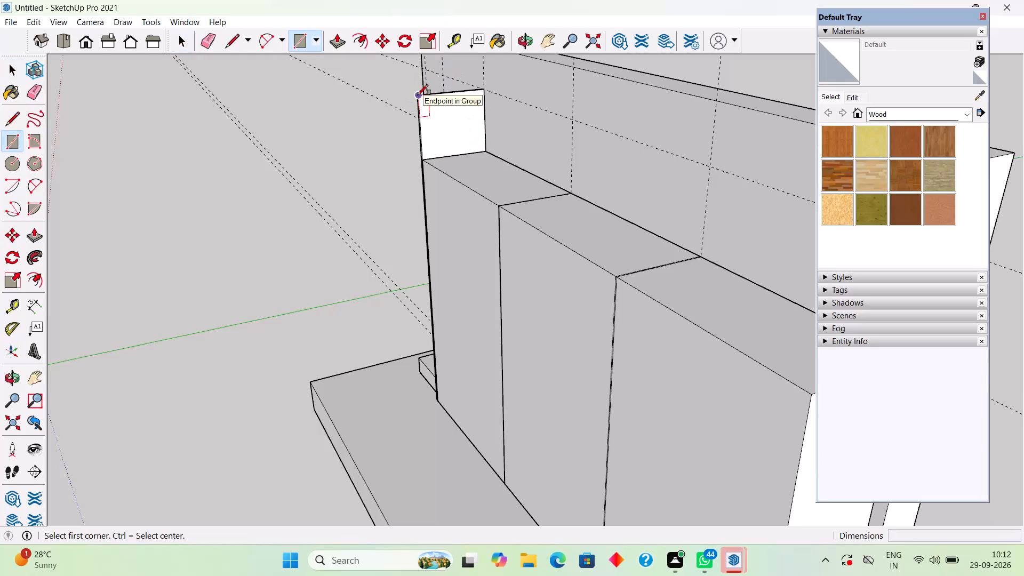
left_click(418, 95)
left_click(488, 149)
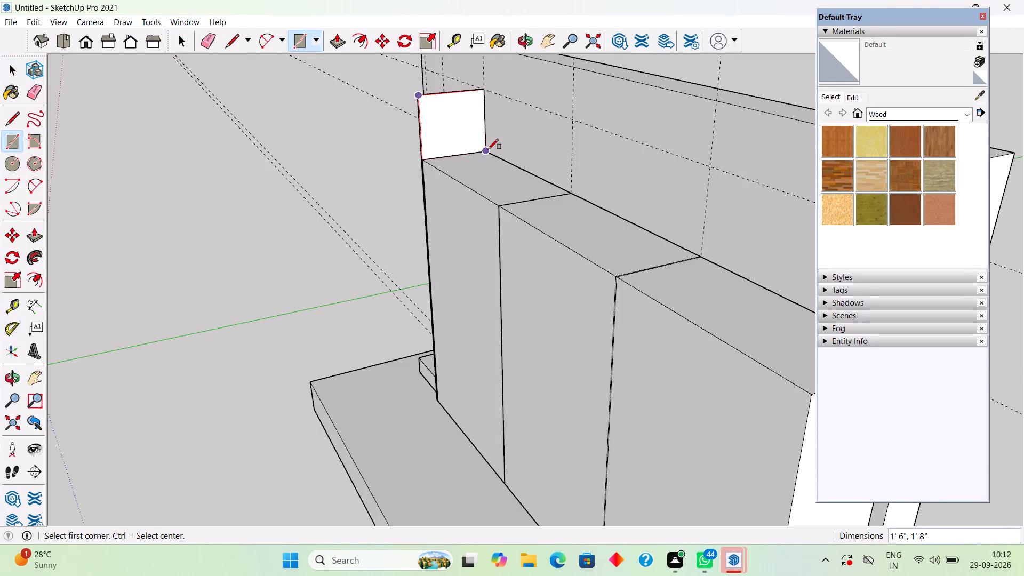
key("space")
Extrude the upper rectangle 4' along the box top to the near edge of the first divider.
left_click(471, 140)
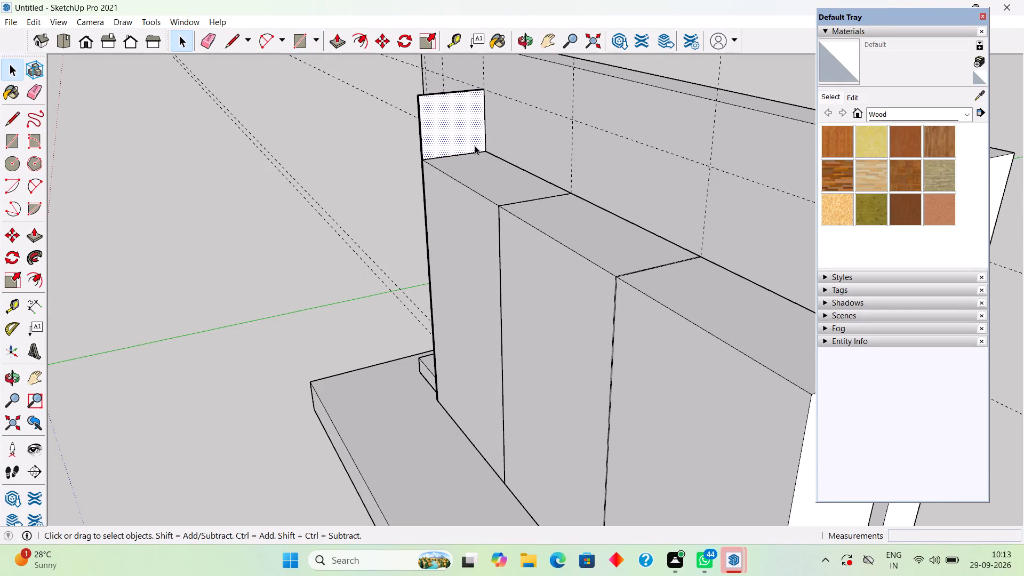
key("p")
left_click(475, 146)
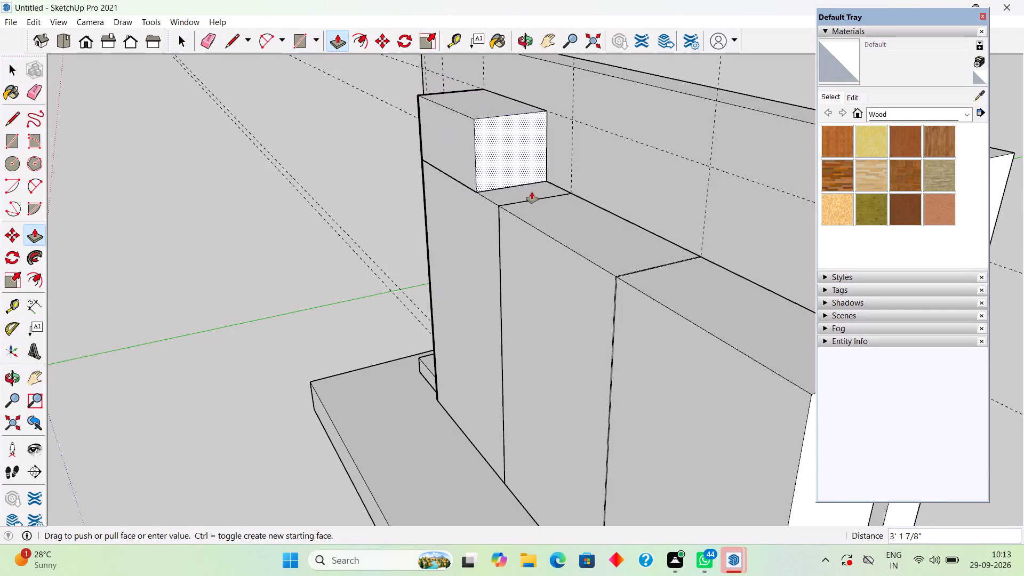
scroll(532, 192, "up", 12)
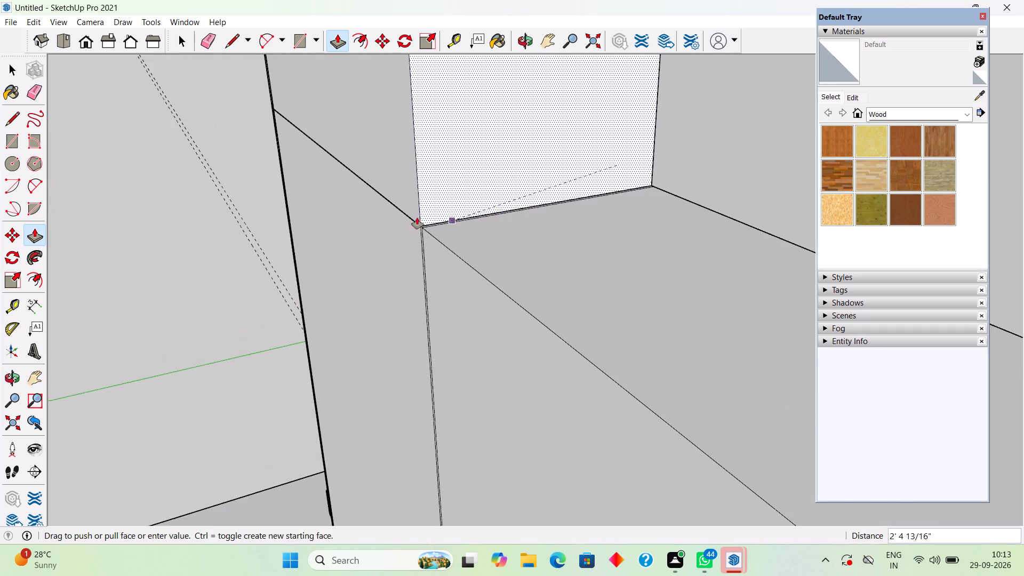
scroll(417, 218, "up", 12)
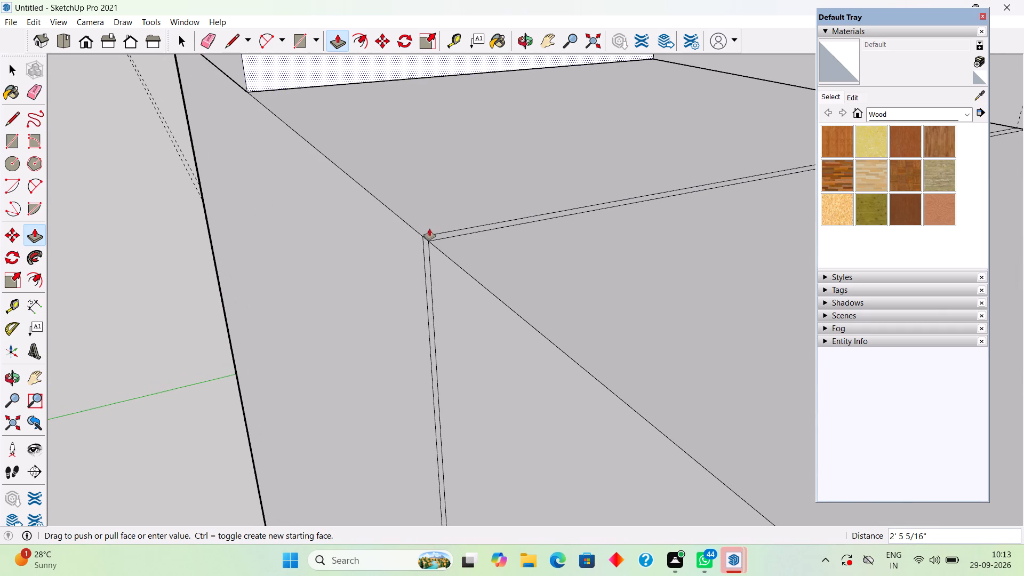
left_click(418, 237)
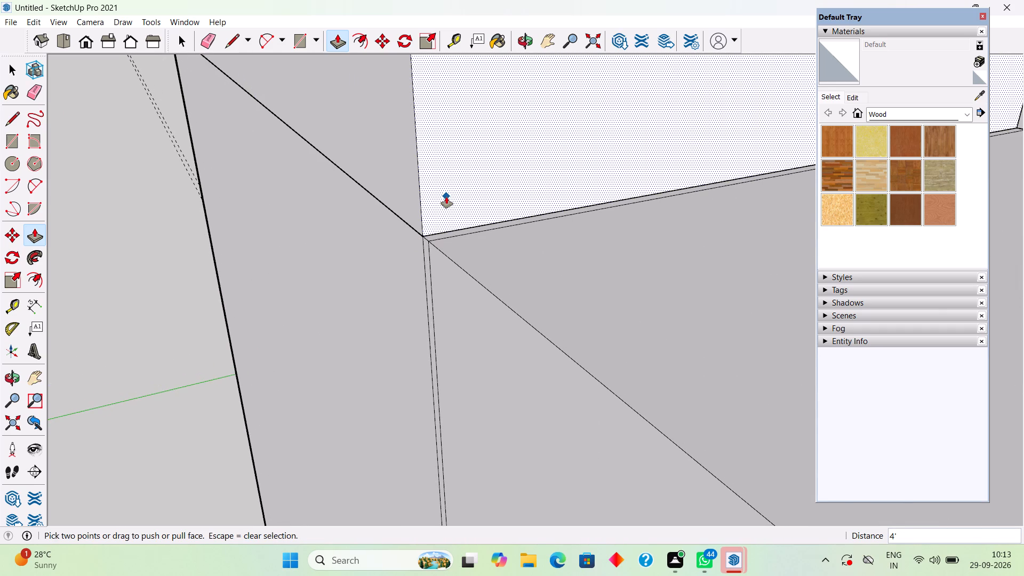
Extrude the upper compartment's end face a further 5/16" as a new section matching the first divider's thickness.
left_click(447, 195)
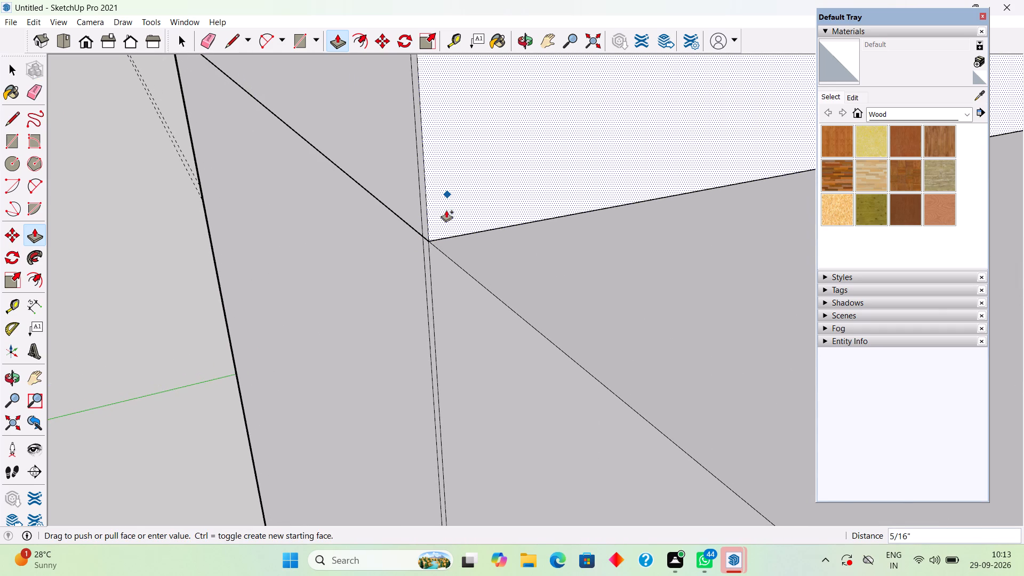
left_click(428, 242)
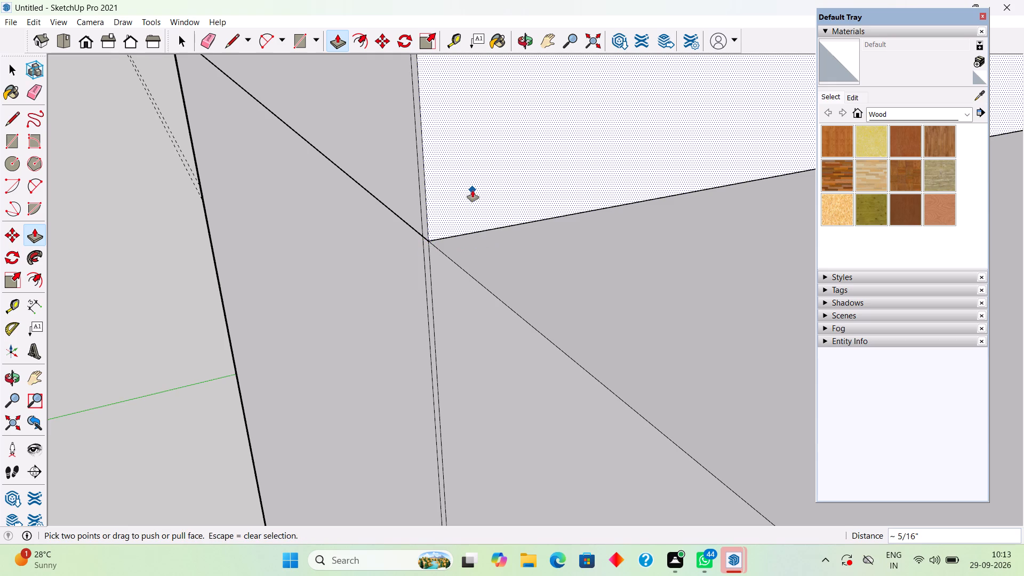
Extrude the upper section's end face about 3' 11 3/8" as a new section, up to the near edge of the second divider.
scroll(473, 190, "down", 11)
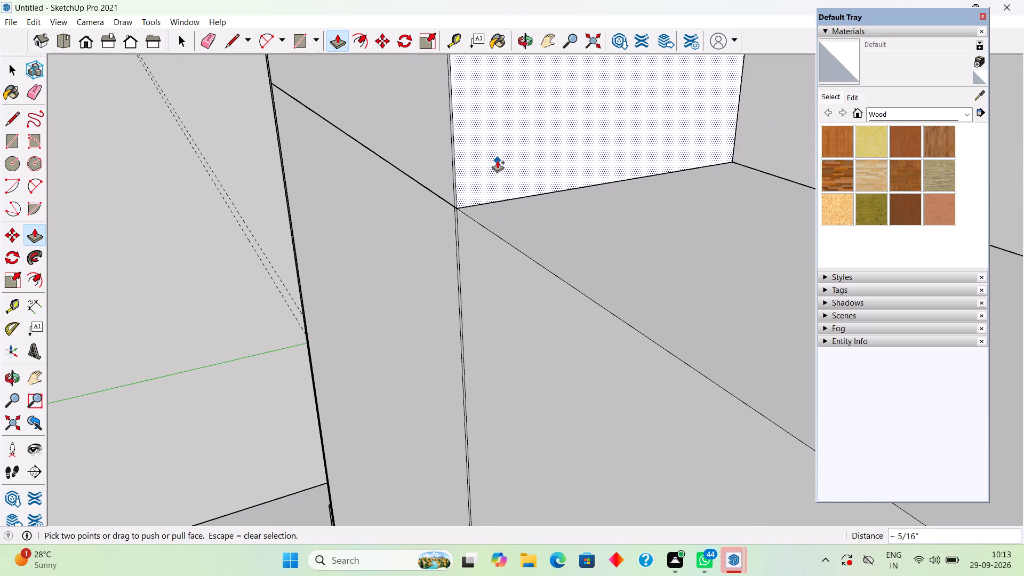
left_click(498, 161)
scroll(583, 234, "down", 20)
scroll(583, 234, "down", 1)
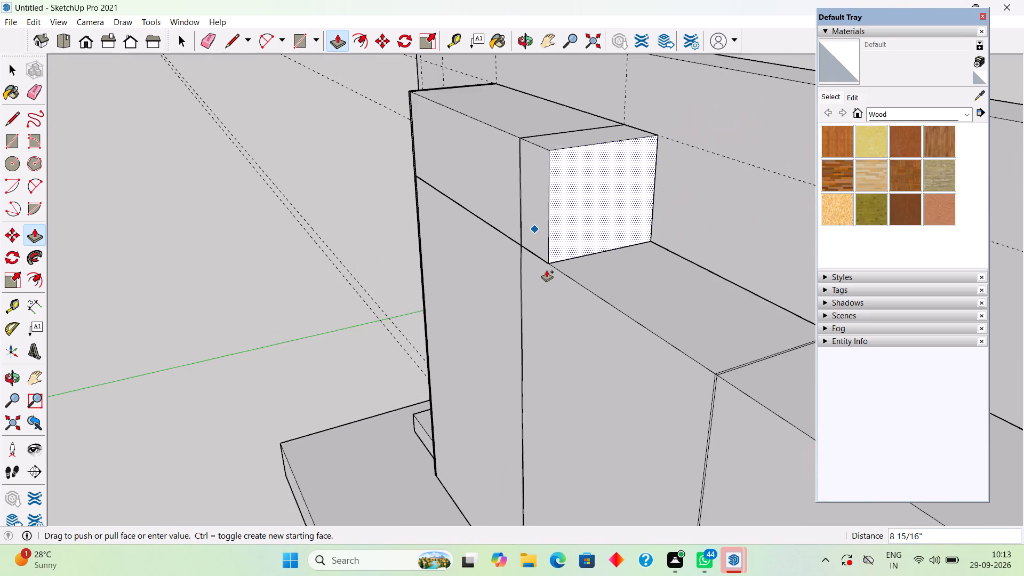
scroll(547, 270, "down", 2)
scroll(670, 346, "up", 13)
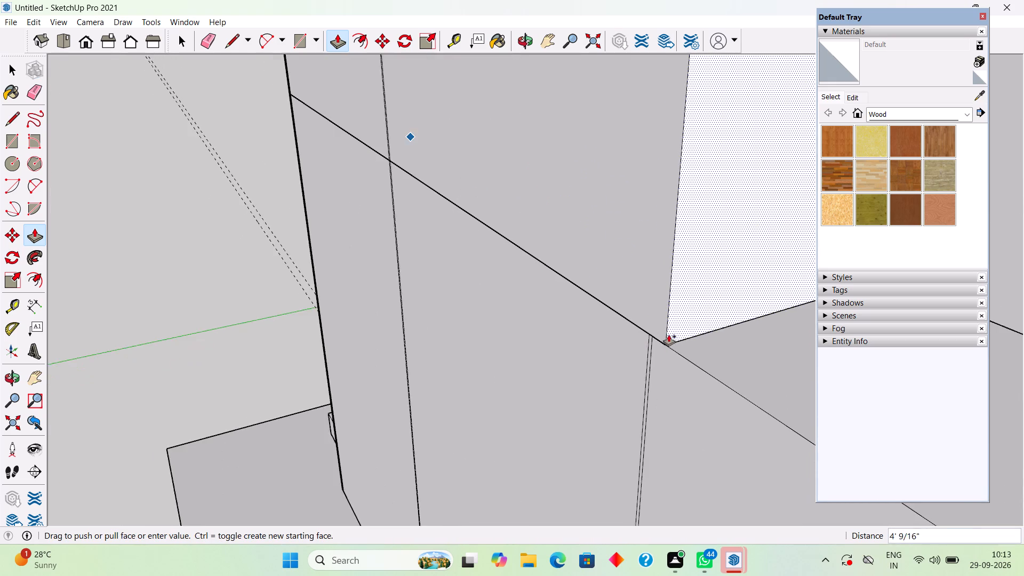
scroll(669, 335, "up", 15)
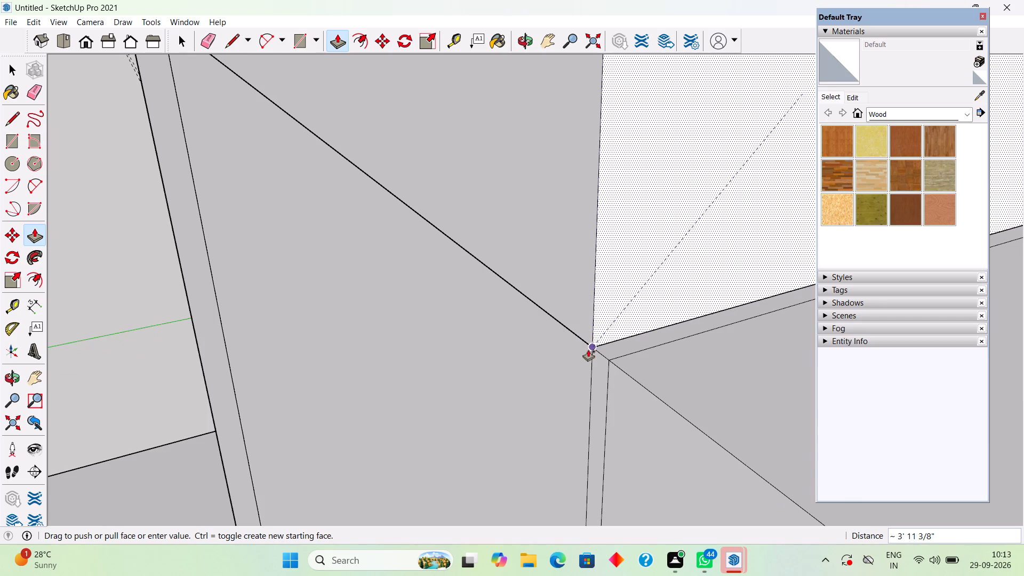
left_click(588, 350)
Extrude the end face a further 5/16" as a new section matching the second divider's thickness.
left_click(628, 273)
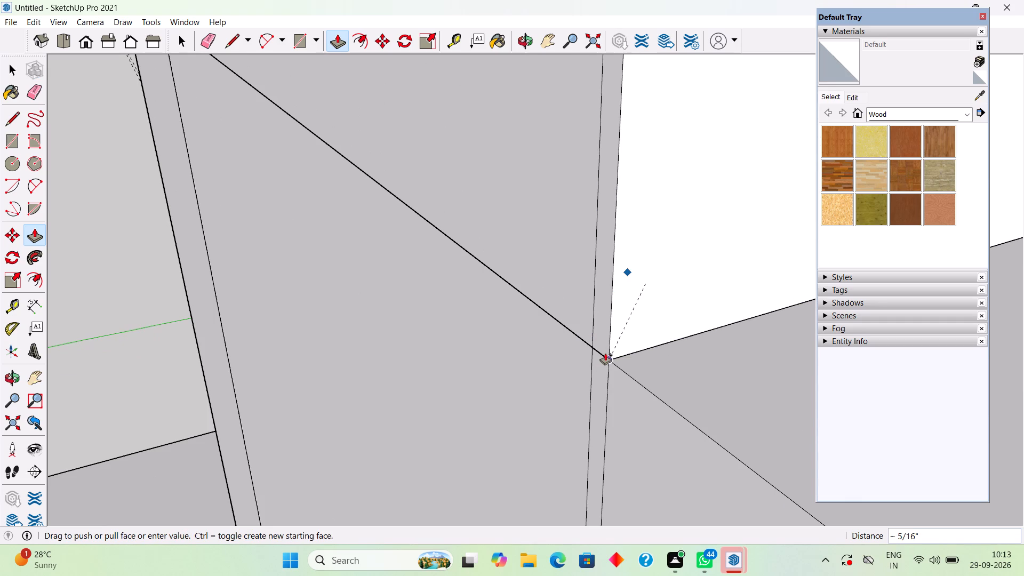
left_click(605, 353)
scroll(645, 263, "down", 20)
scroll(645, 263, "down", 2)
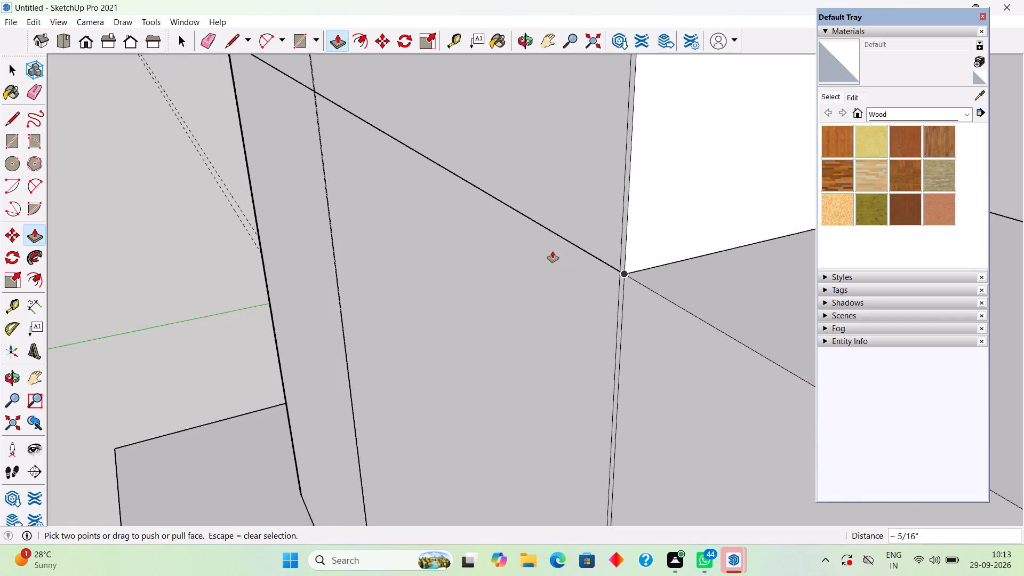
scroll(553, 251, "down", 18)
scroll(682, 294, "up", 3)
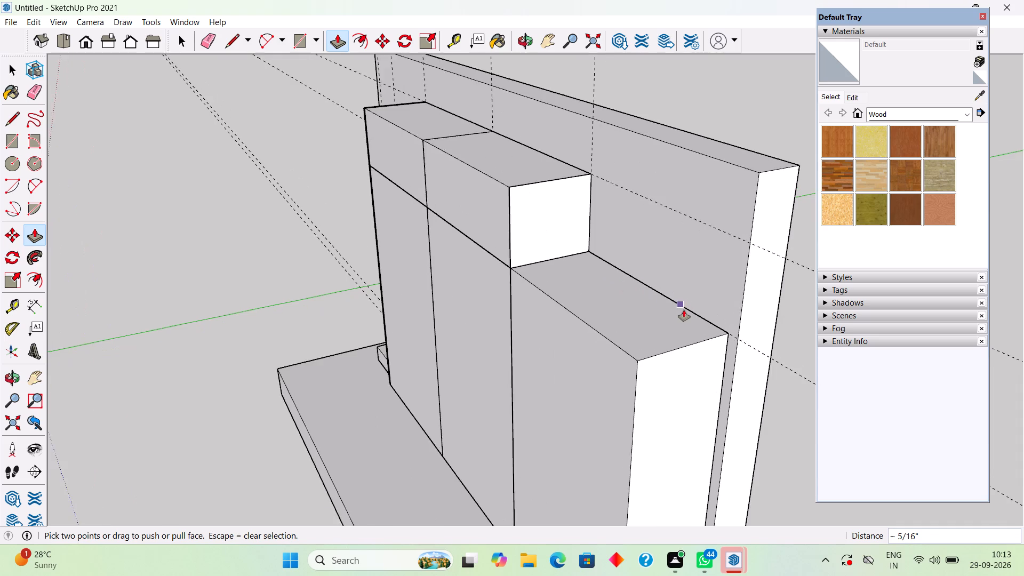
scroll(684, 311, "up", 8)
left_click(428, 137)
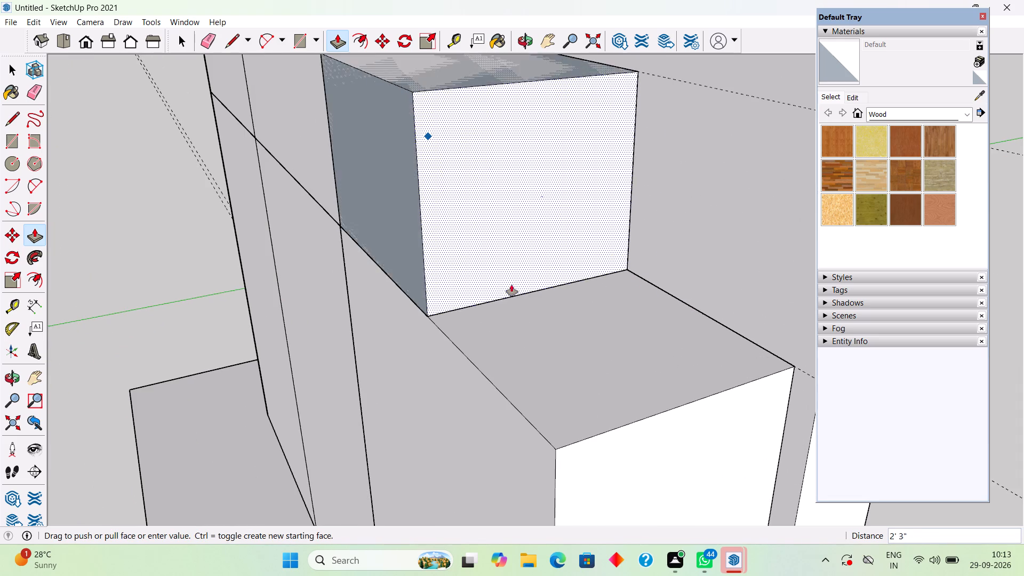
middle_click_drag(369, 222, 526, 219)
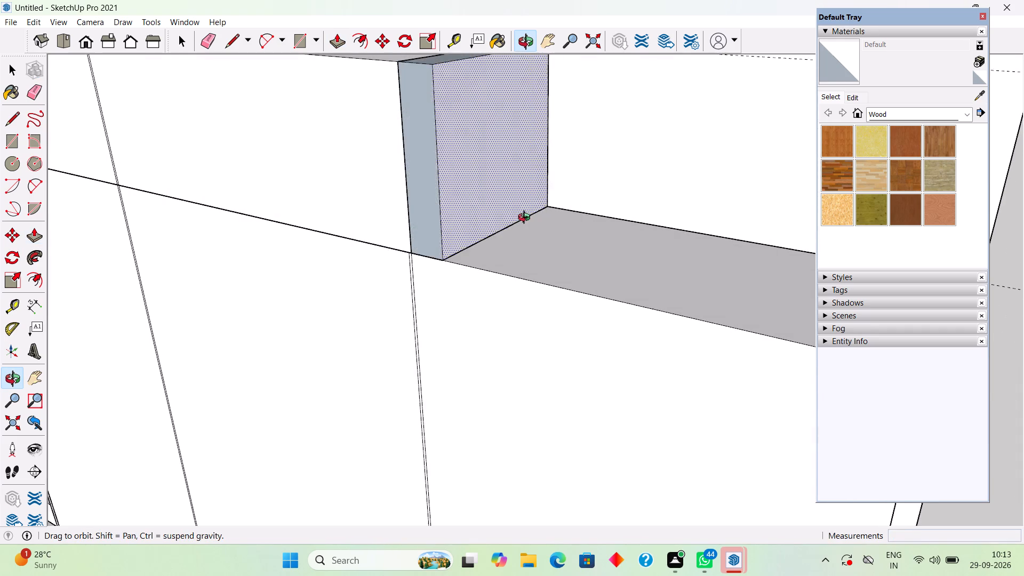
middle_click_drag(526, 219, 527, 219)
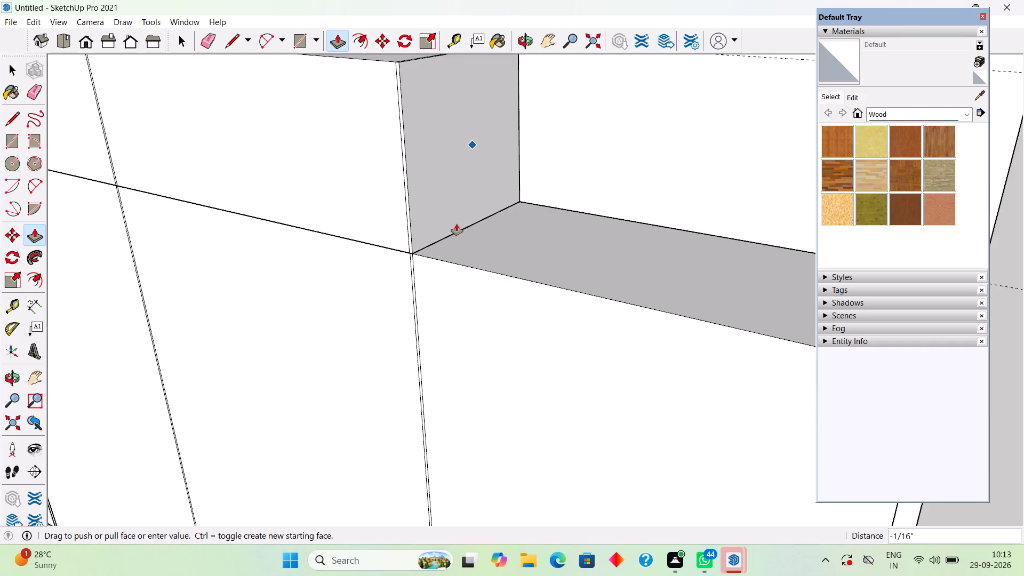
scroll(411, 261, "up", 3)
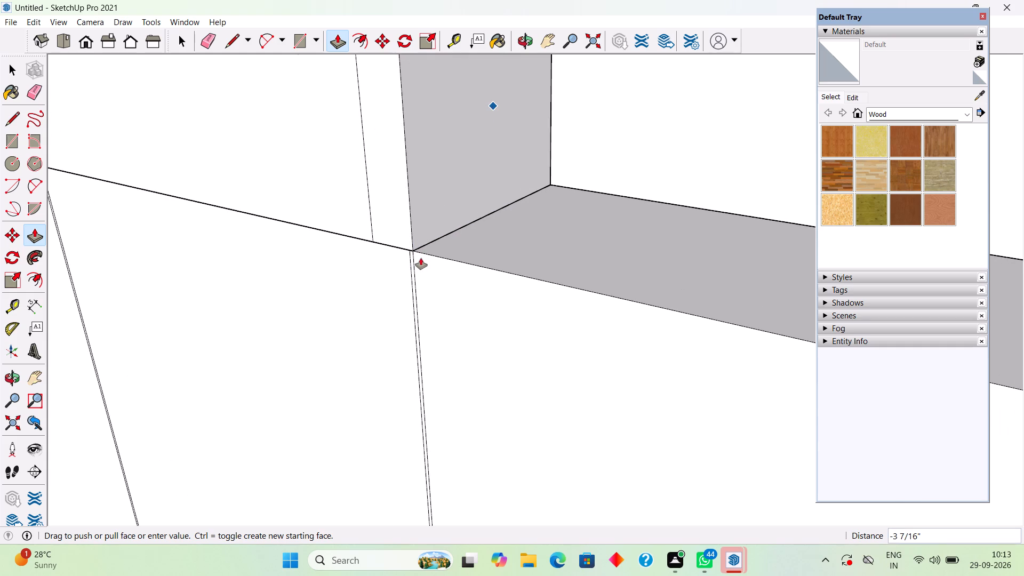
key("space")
Extrude the end face past the second divider about 3' 9 9/16", flush with the far end of the box.
left_click(442, 183)
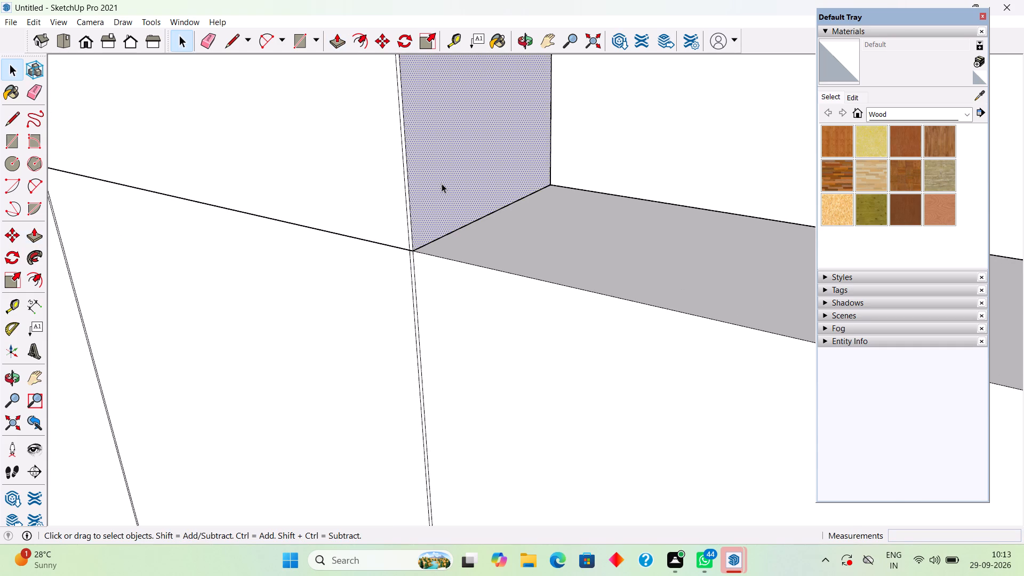
key("p")
left_click(442, 183)
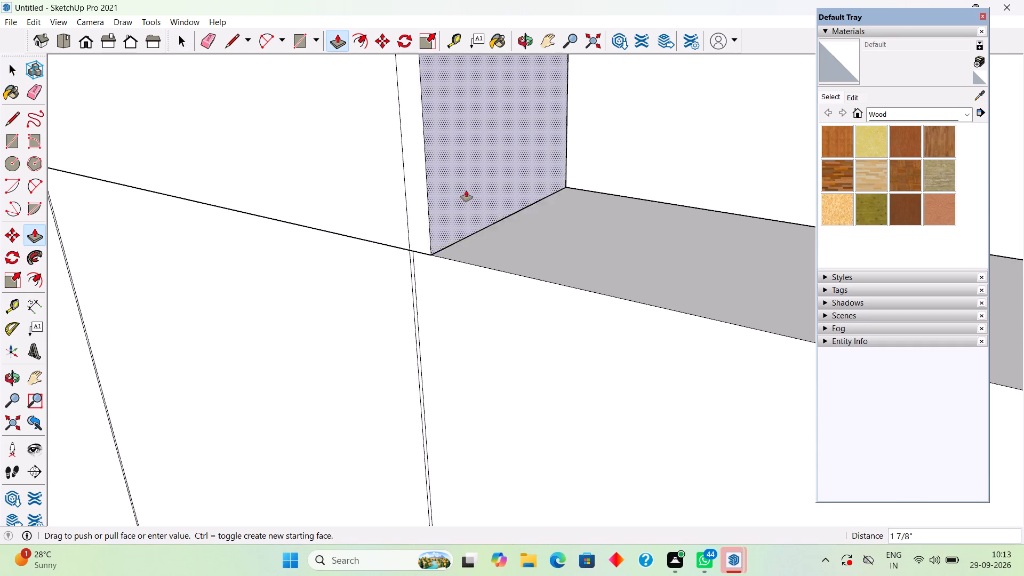
scroll(538, 231, "down", 7)
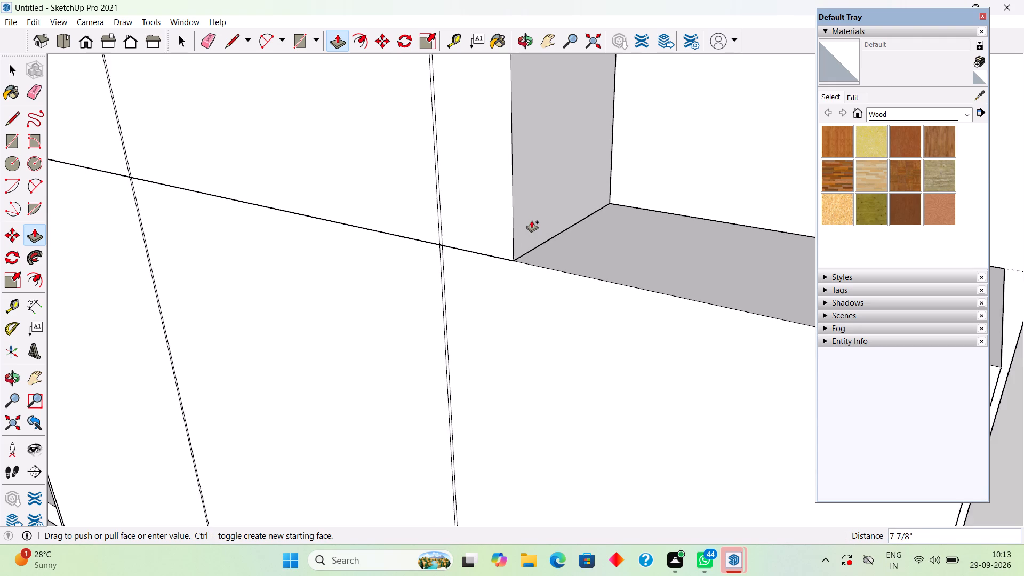
scroll(532, 221, "down", 8)
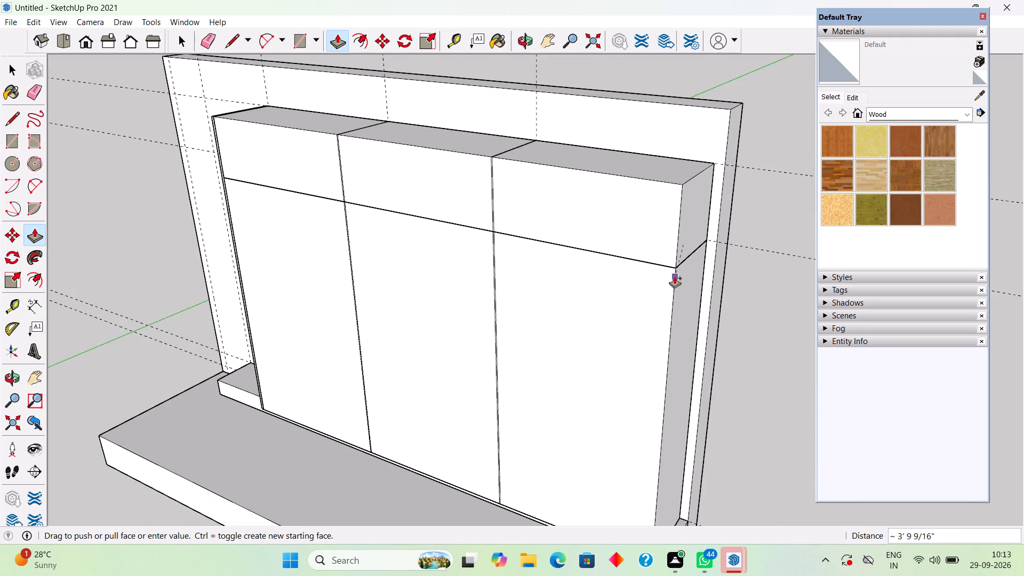
left_click(675, 277)
Group all the connected geometry of the upper compartments and clear the selection.
middle_click_drag(563, 279, 737, 255)
scroll(737, 255, "down", 7)
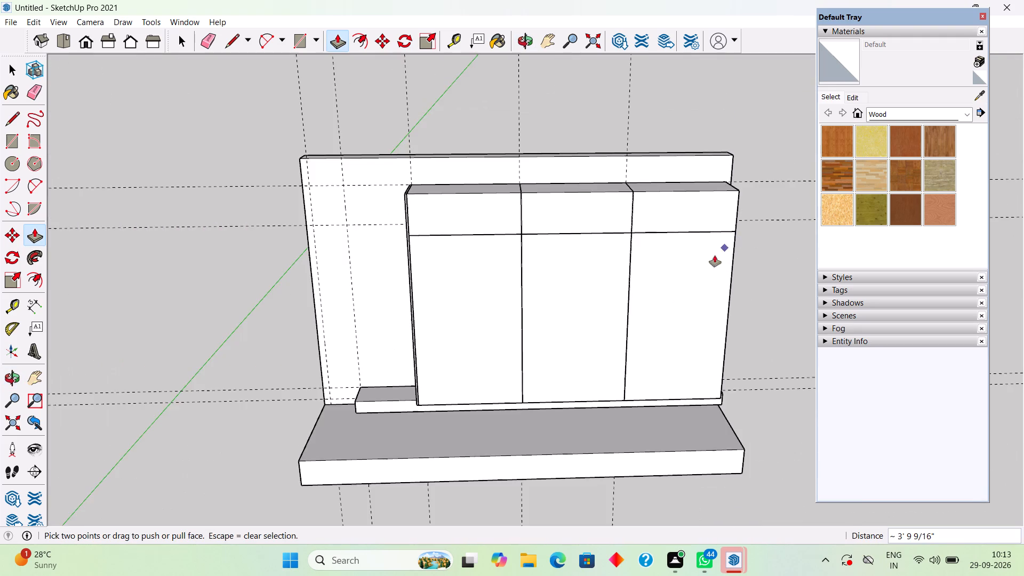
middle_click_drag(578, 321, 625, 173)
scroll(548, 269, "up", 3)
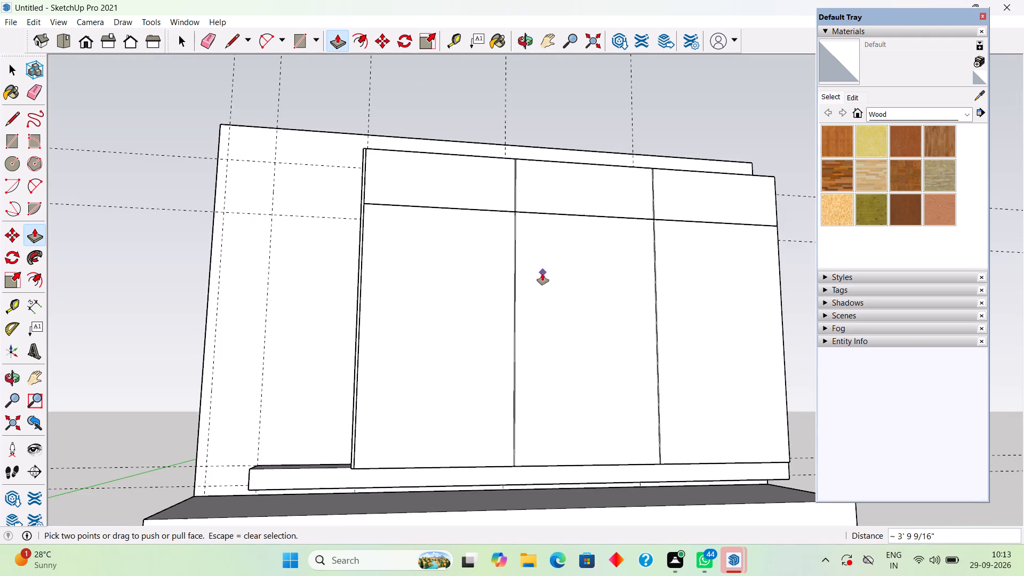
middle_click_drag(521, 276, 447, 367)
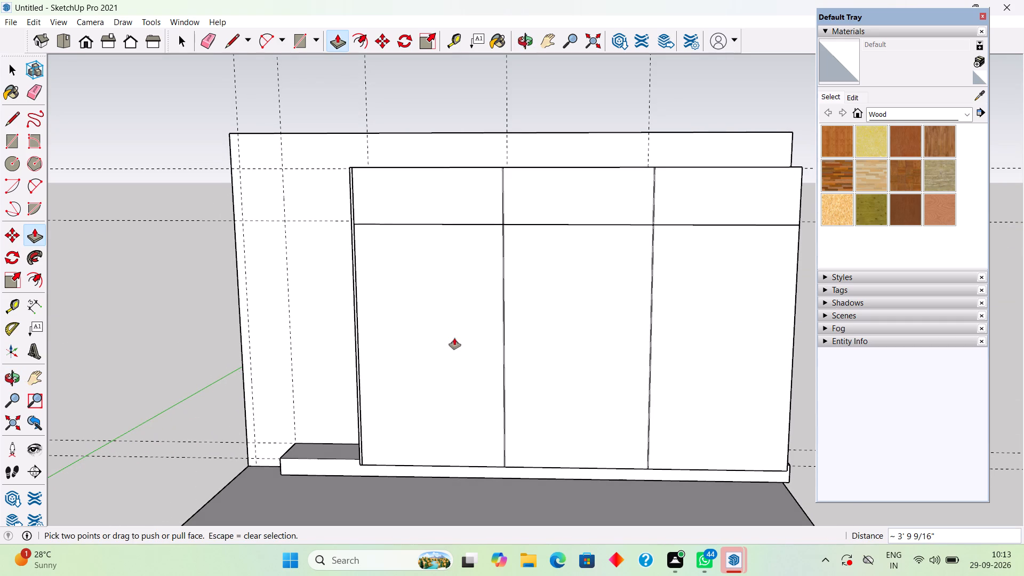
key("space")
middle_click_drag(578, 226, 306, 212)
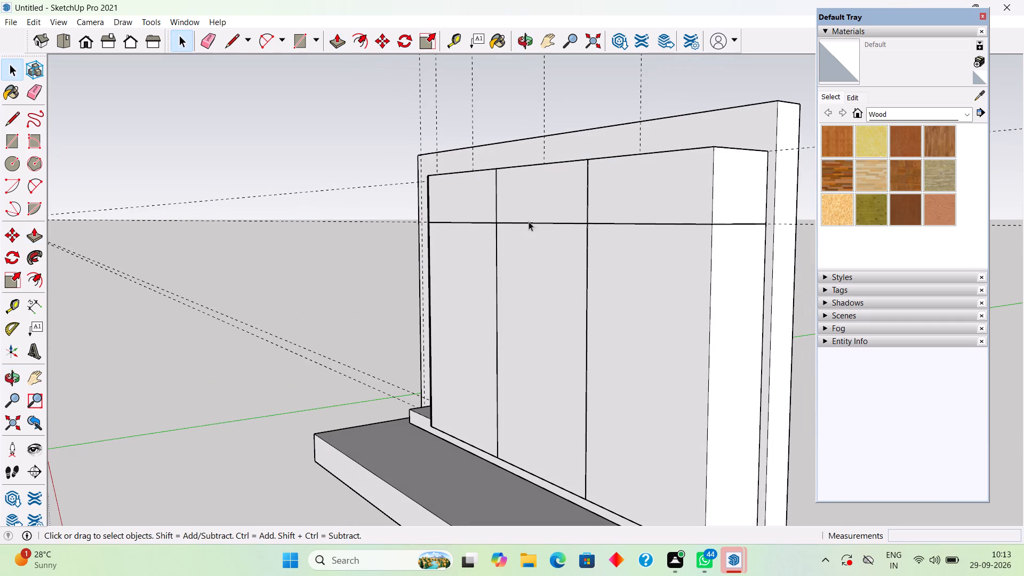
triple_click(617, 197)
right_click(603, 199)
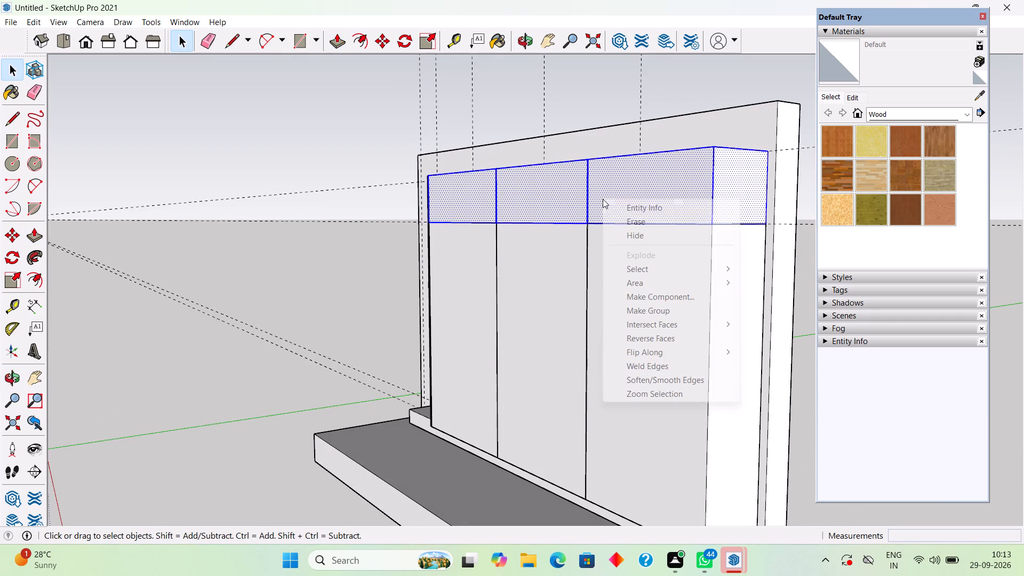
left_click(667, 309)
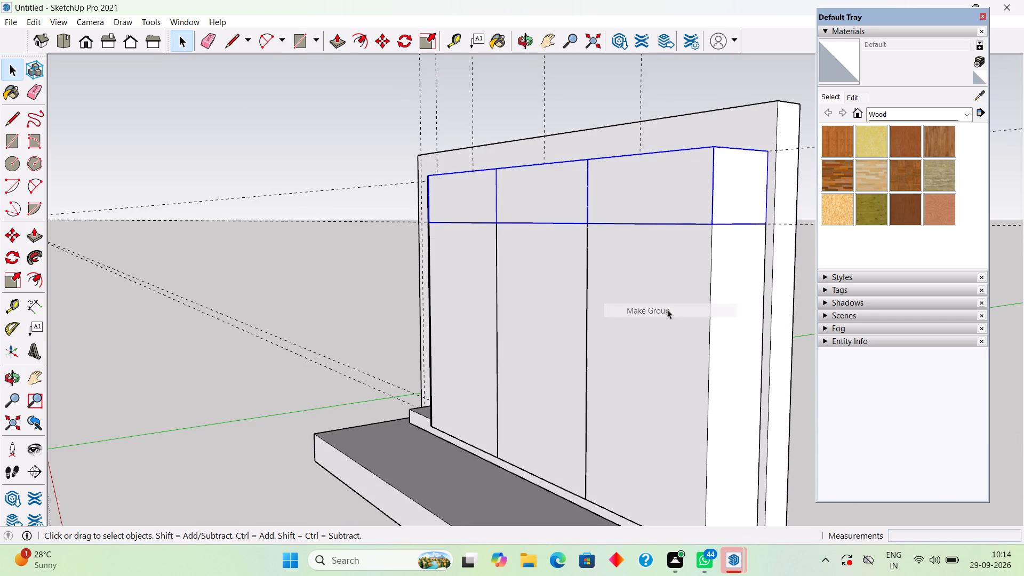
middle_click_drag(593, 259, 864, 261)
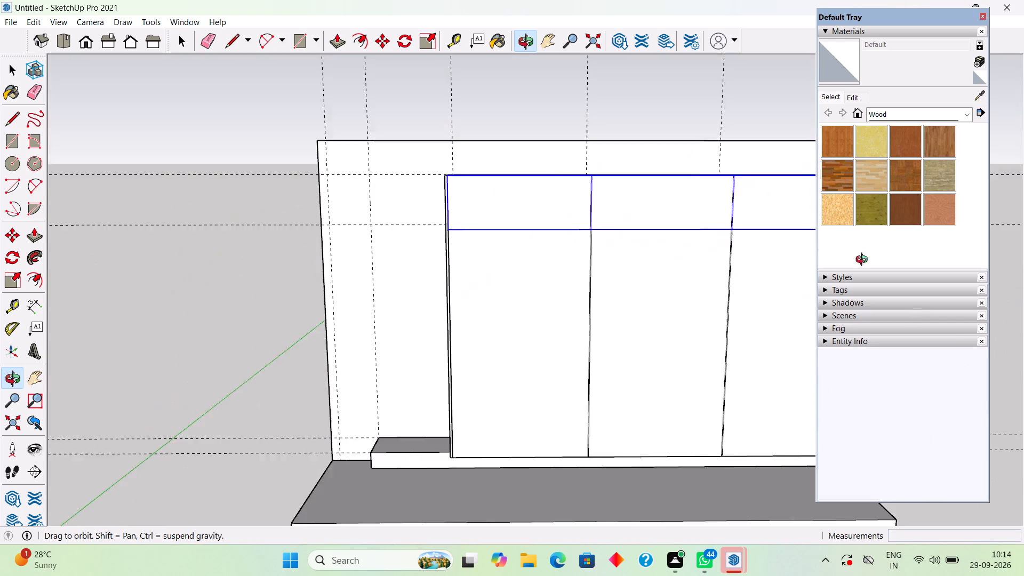
middle_click_drag(864, 261, 764, 268)
left_click(658, 100)
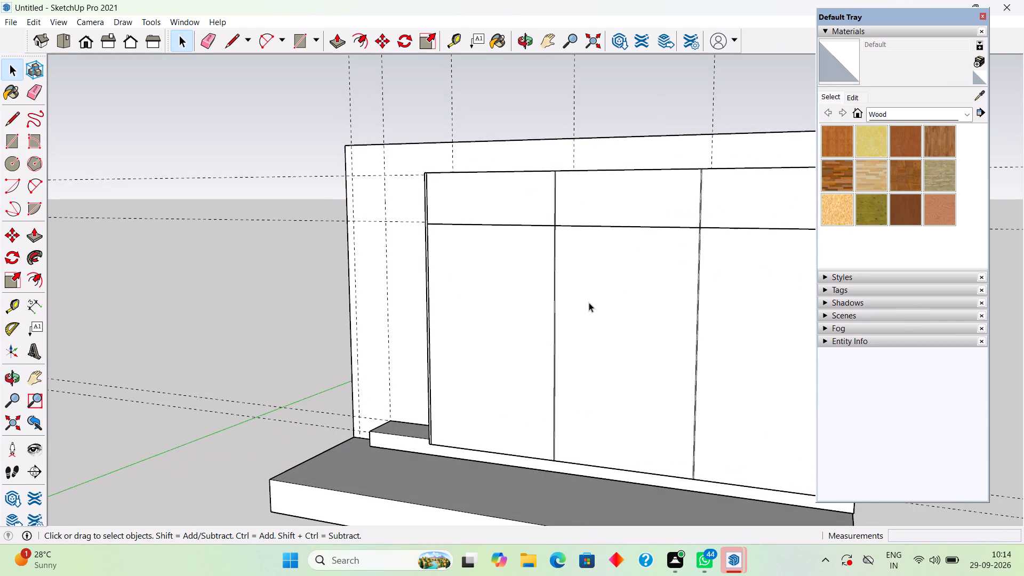
Examine the wardrobe's front and the side panel's edge beside the upper compartments.
middle_click_drag(603, 292, 607, 290)
middle_click_drag(614, 290, 713, 261)
scroll(713, 261, "down", 6)
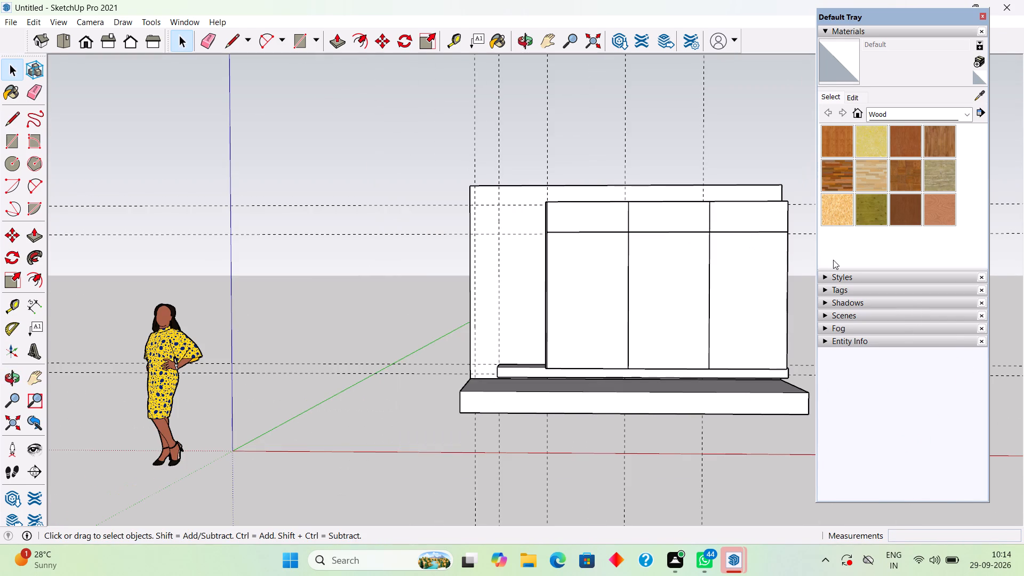
scroll(810, 265, "up", 7)
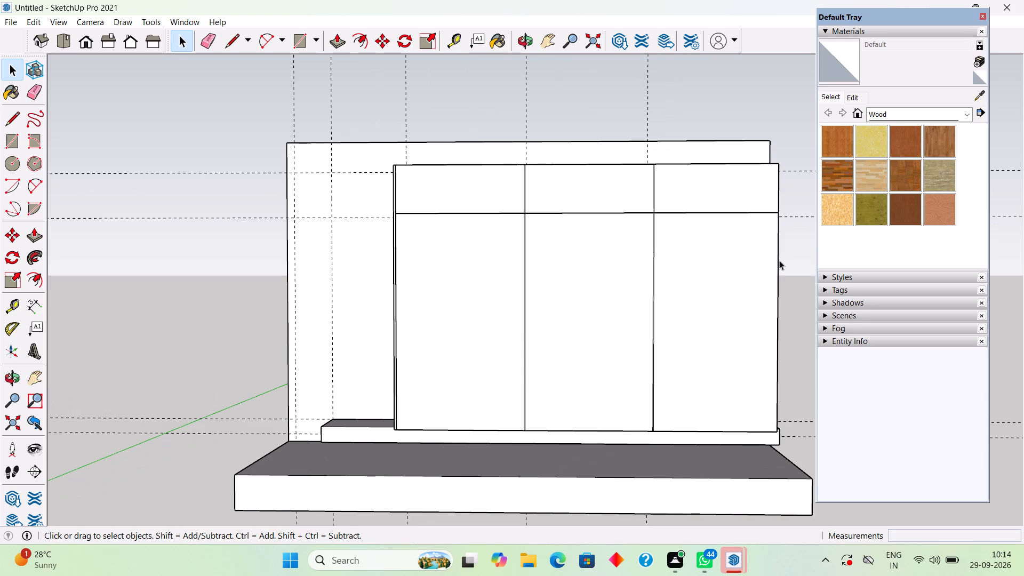
scroll(470, 199, "up", 3)
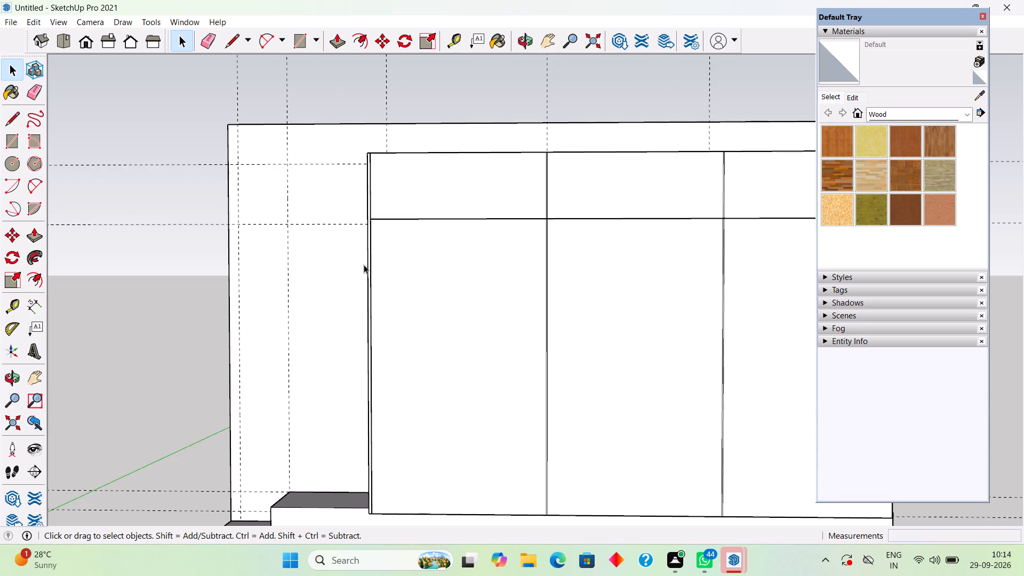
middle_click_drag(341, 261, 476, 398)
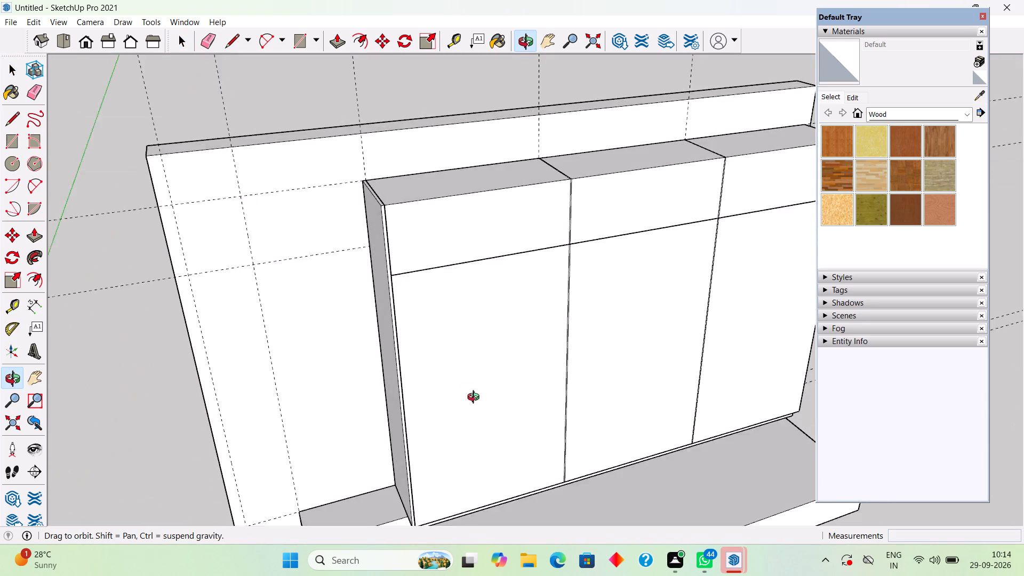
middle_click_drag(476, 398, 354, 278)
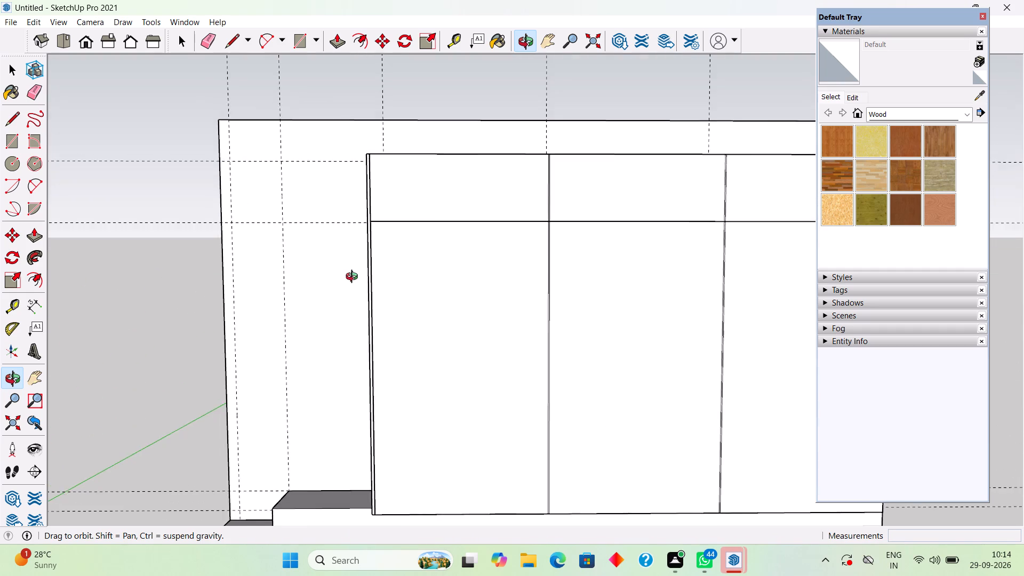
middle_click_drag(354, 278, 354, 293)
scroll(354, 293, "down", 2)
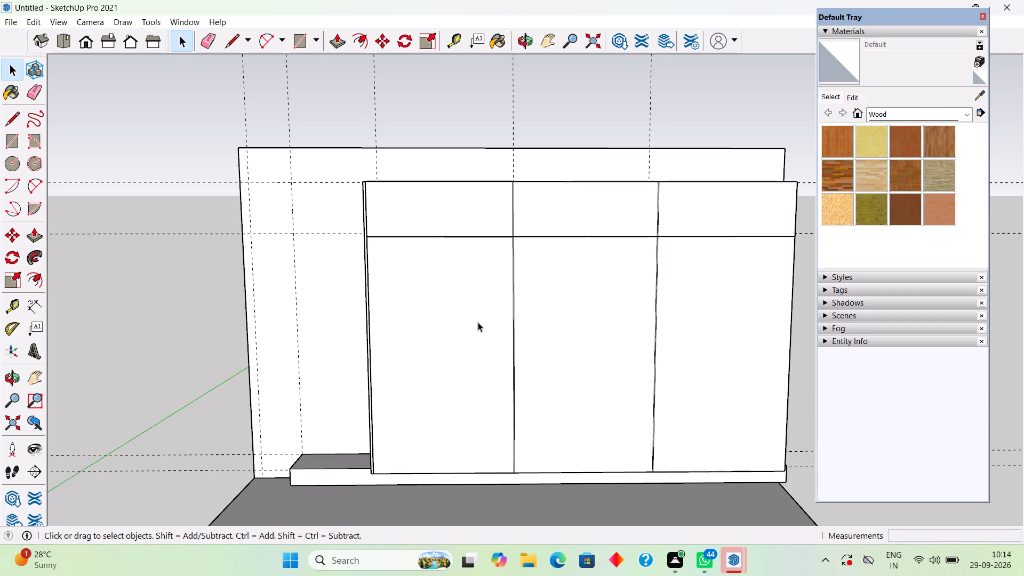
Place a vertical guide 2' from the side panel's inner edge, at the middle of the first upper compartment.
key("t")
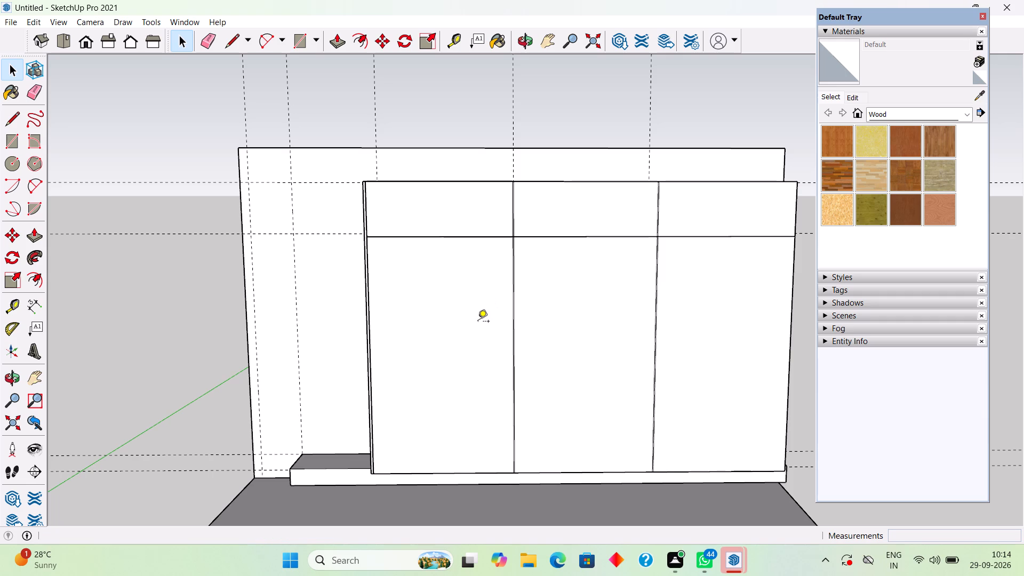
scroll(357, 215, "up", 5)
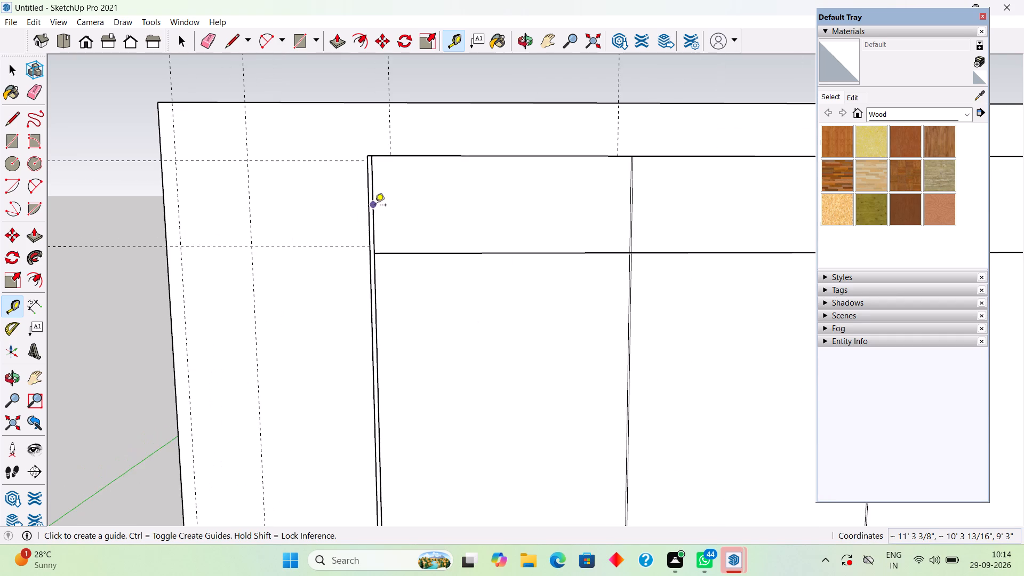
scroll(375, 205, "up", 4)
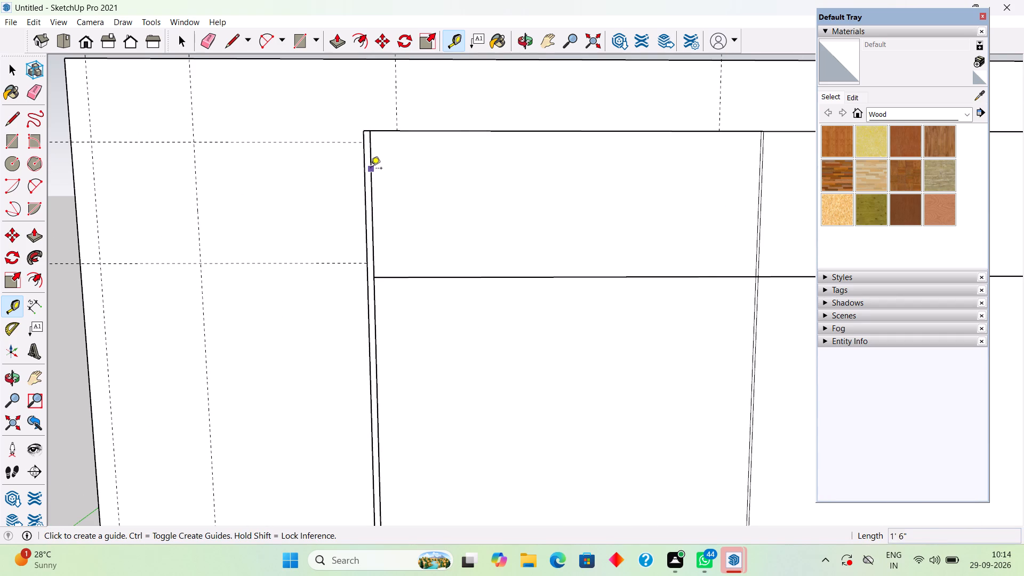
left_click(371, 169)
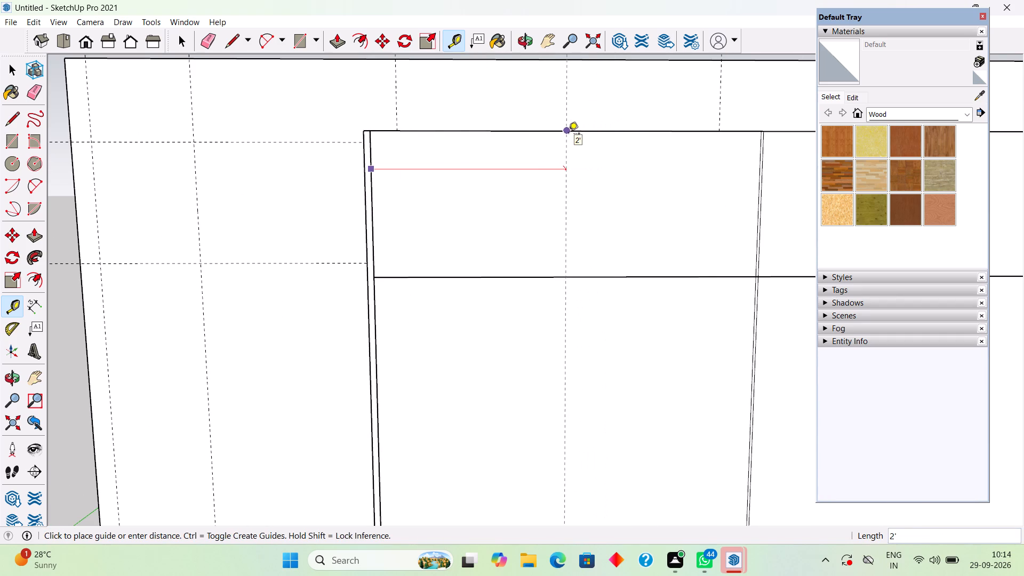
left_click(569, 134)
scroll(615, 157, "down", 4)
scroll(595, 167, "up", 3)
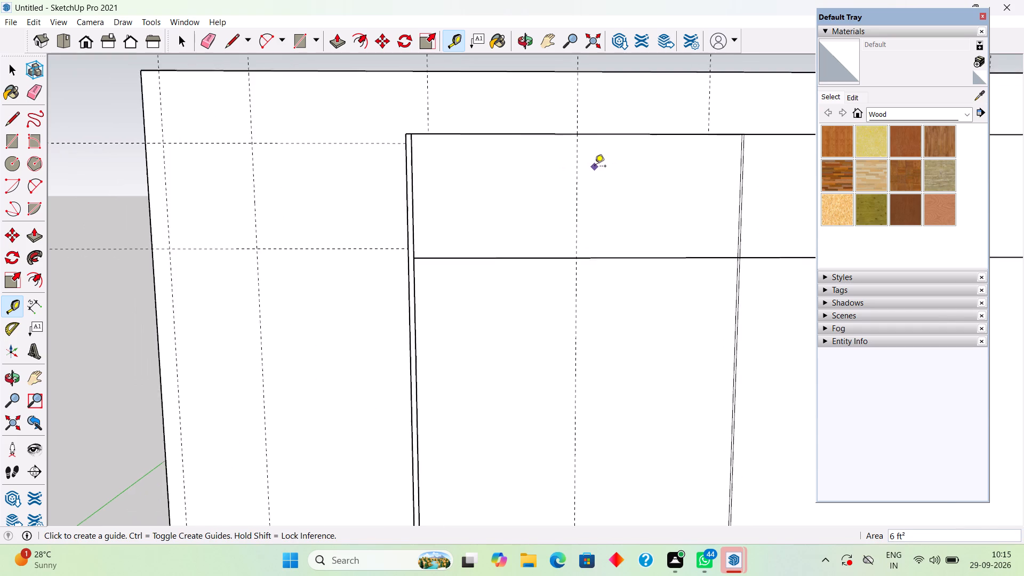
scroll(595, 167, "down", 16)
scroll(750, 175, "up", 6)
scroll(546, 156, "up", 5)
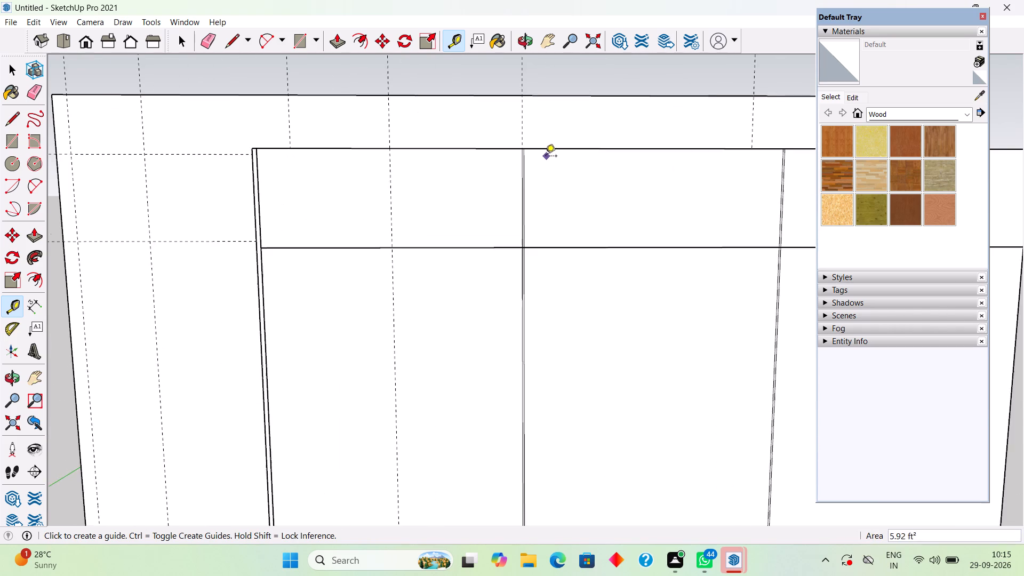
Place a vertical guide about 1' 11 11/16" from the first divider, at the middle of the second upper compartment.
scroll(541, 164, "up", 4)
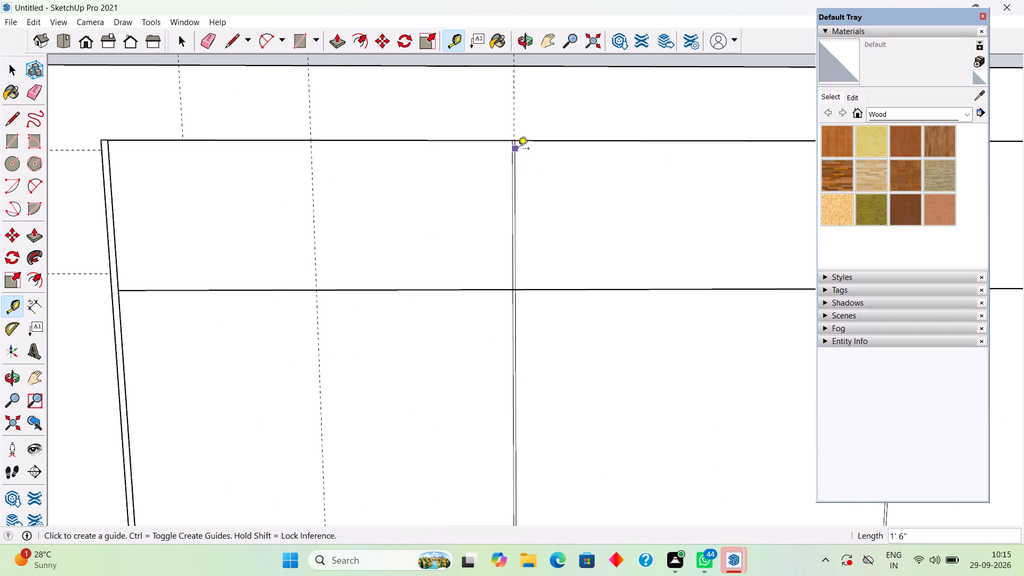
left_click(518, 149)
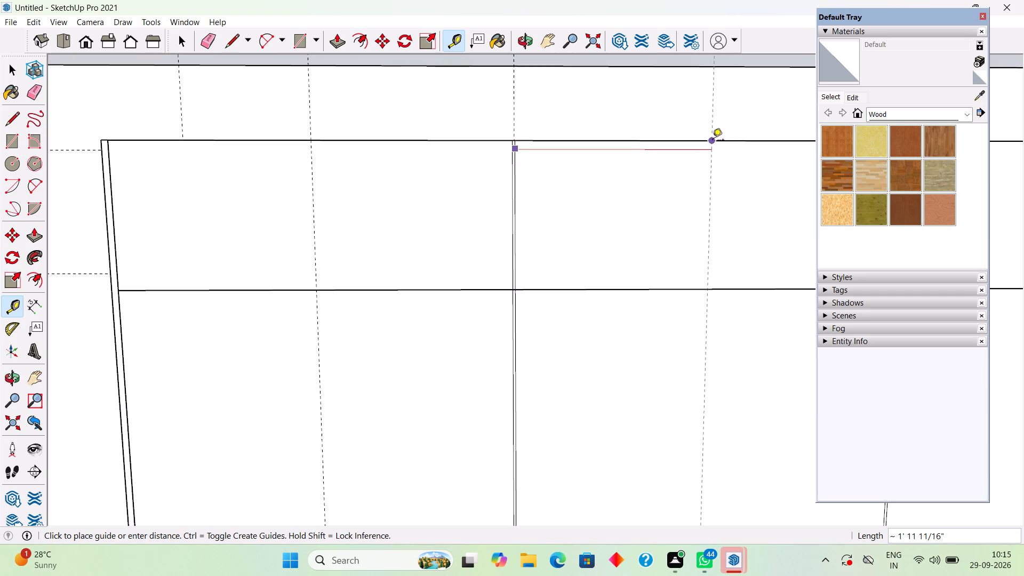
left_click(713, 141)
scroll(713, 141, "down", 15)
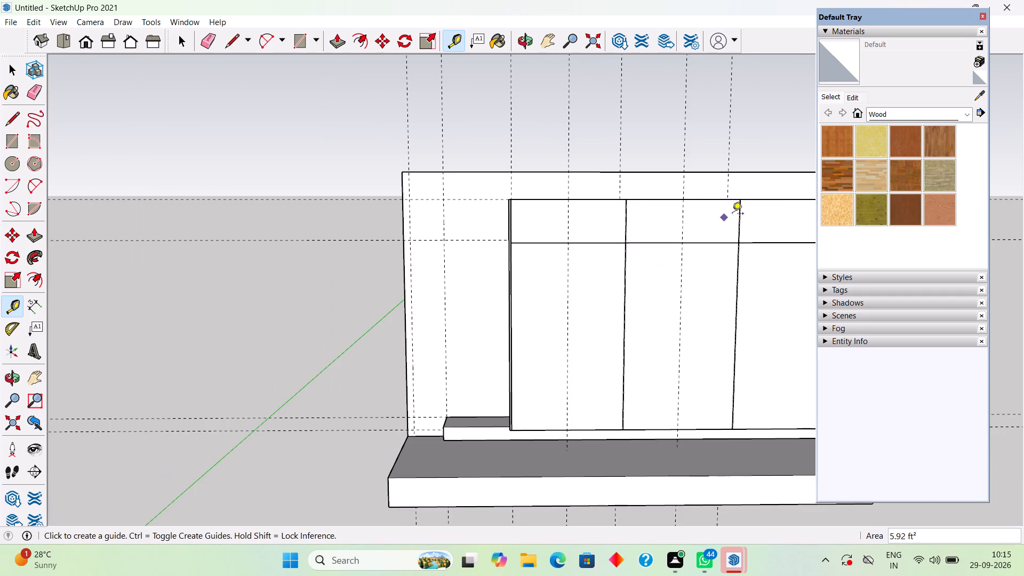
scroll(773, 214, "down", 9)
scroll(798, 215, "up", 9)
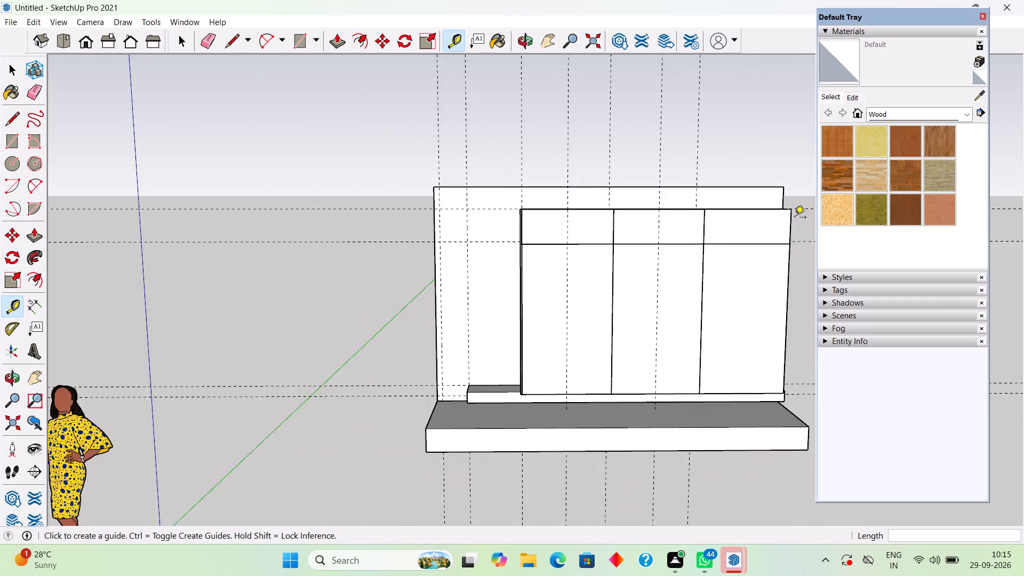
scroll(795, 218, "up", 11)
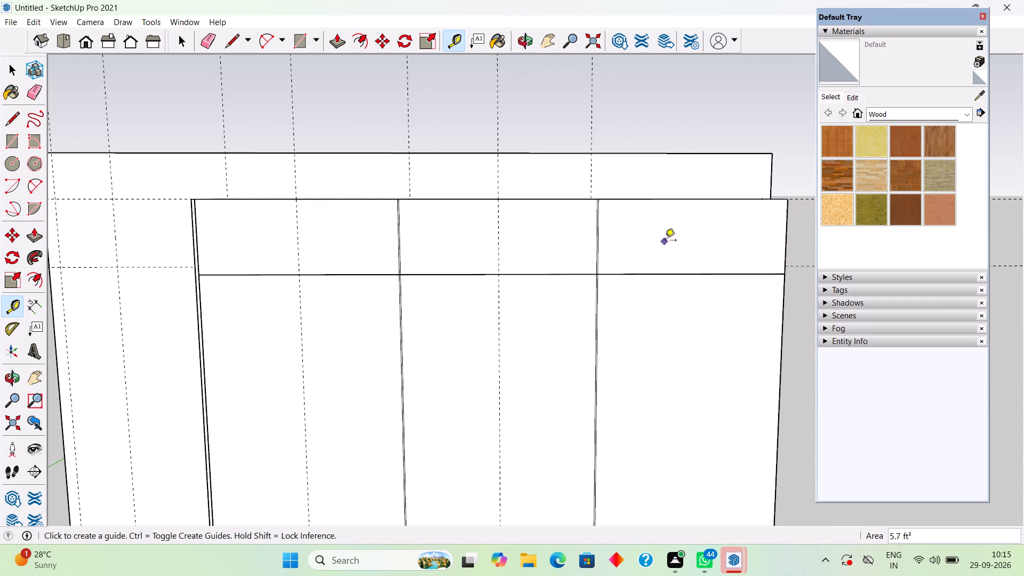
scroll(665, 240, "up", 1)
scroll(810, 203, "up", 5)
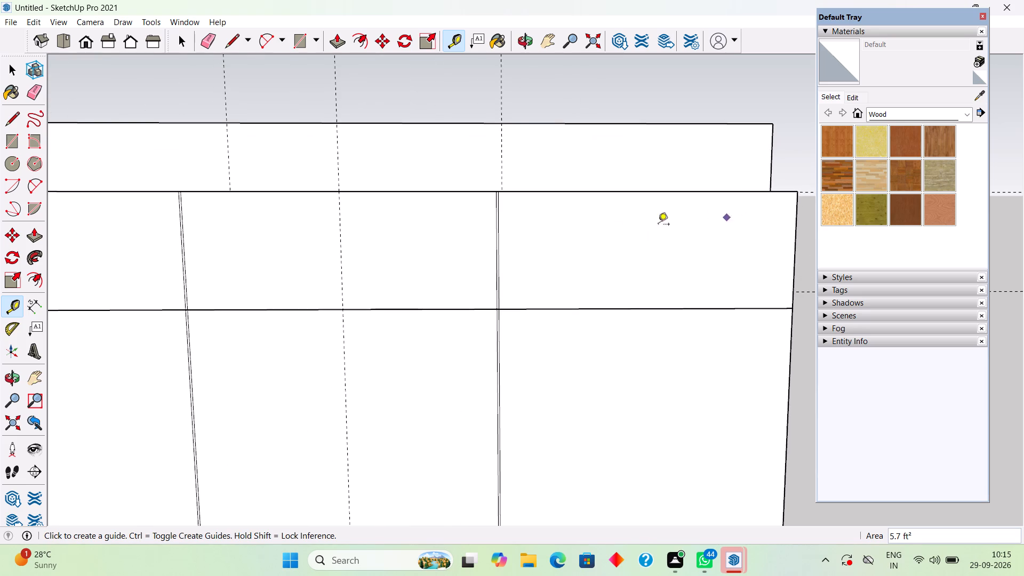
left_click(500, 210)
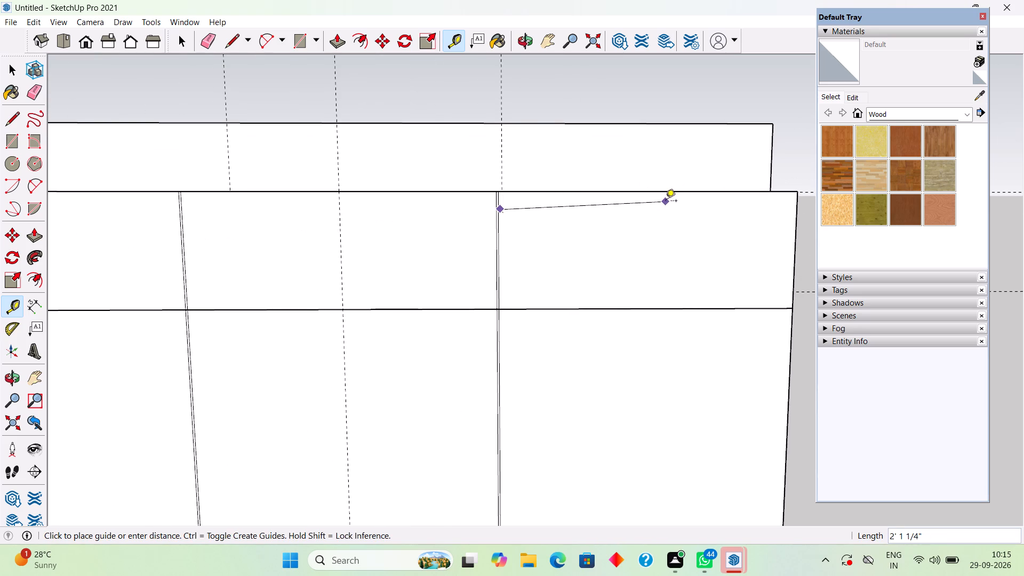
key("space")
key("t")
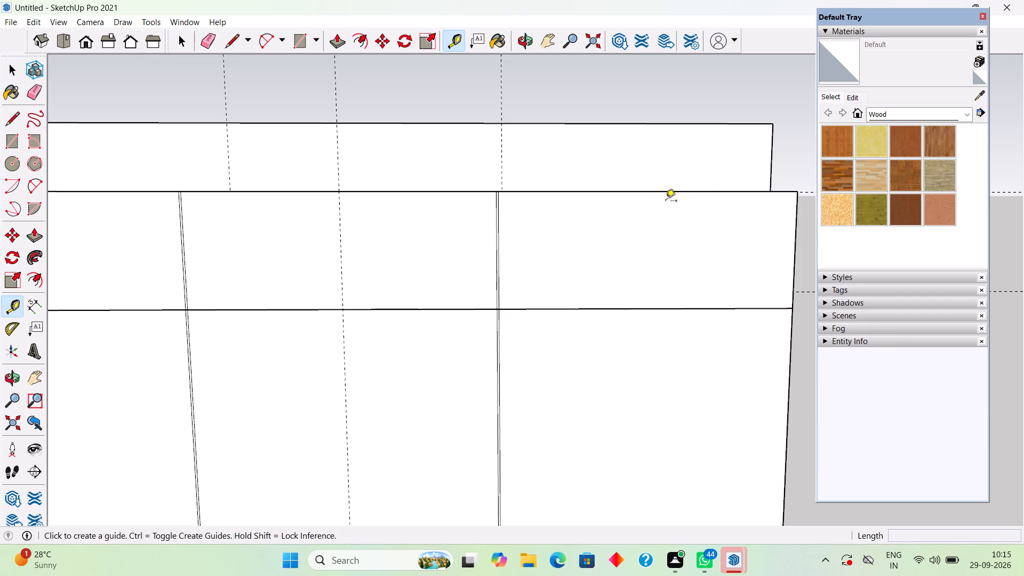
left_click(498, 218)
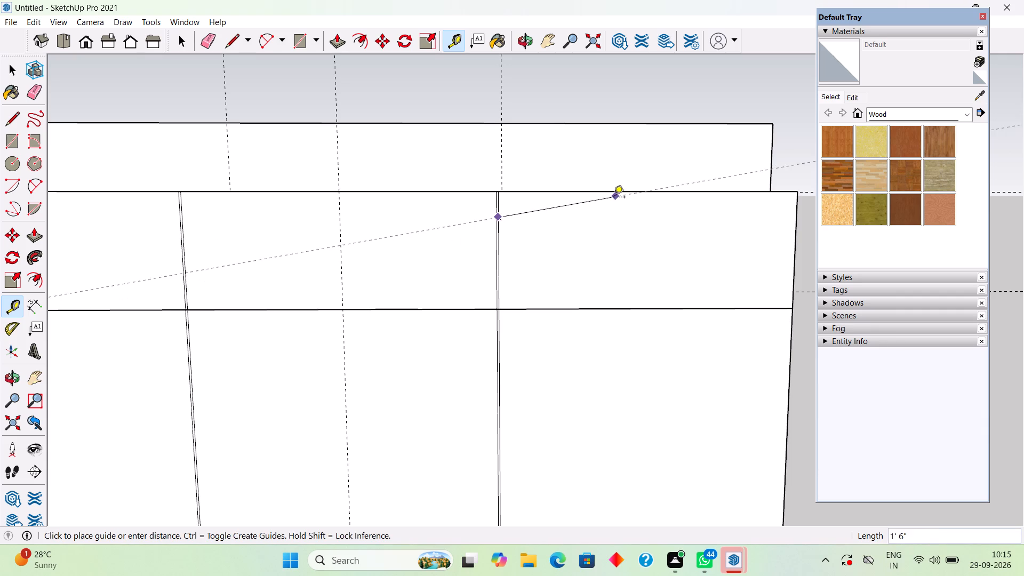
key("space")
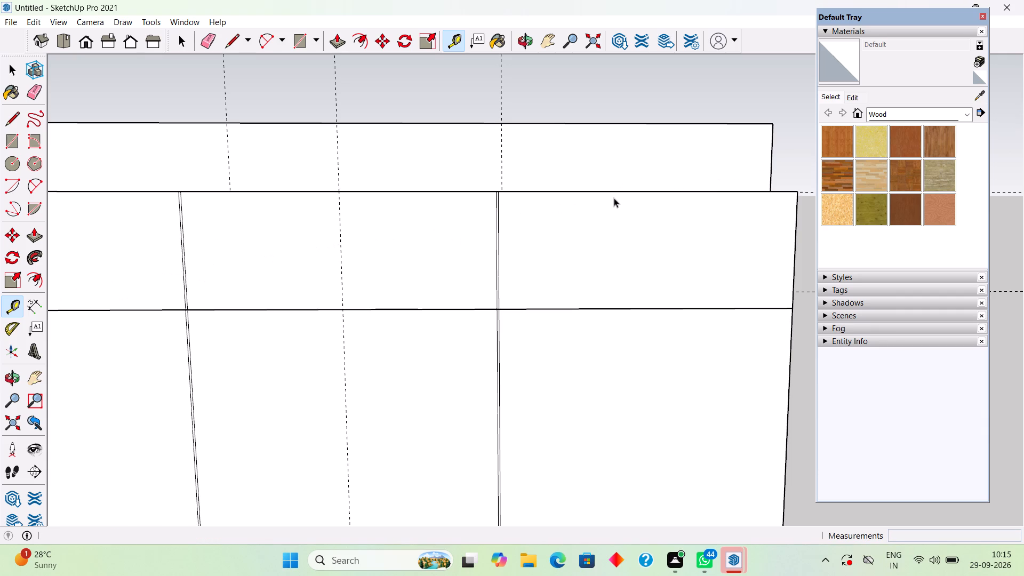
Place a vertical guide parallel to the second divider's edge, at about the middle of the third upper compartment.
key("t")
scroll(607, 201, "up", 7)
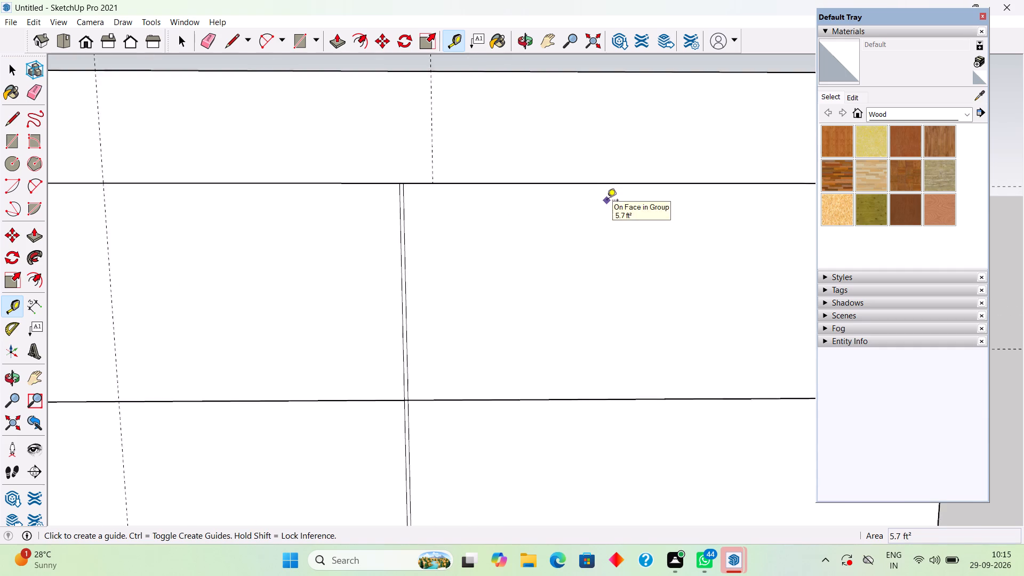
left_click(382, 210)
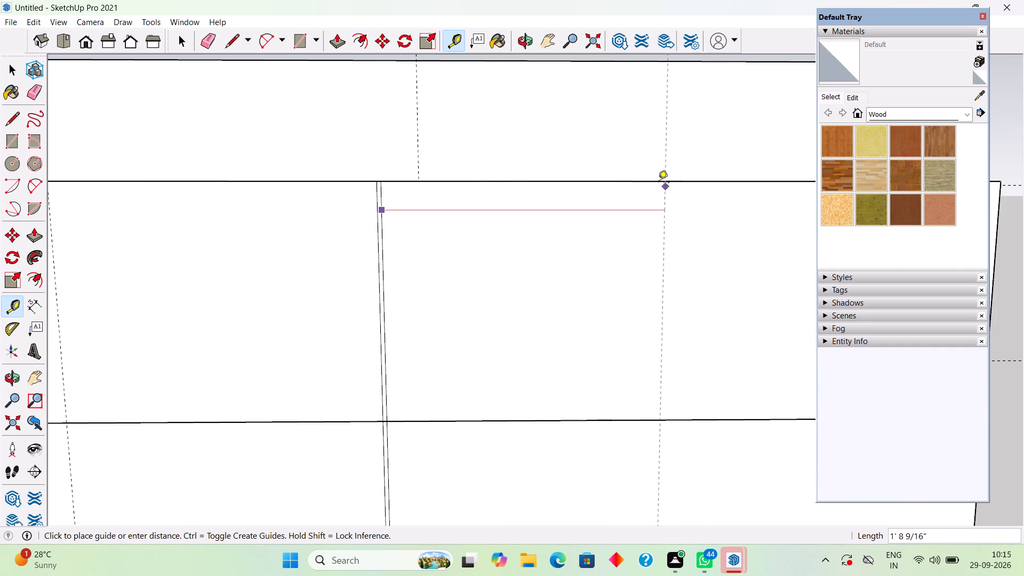
scroll(620, 186, "down", 2)
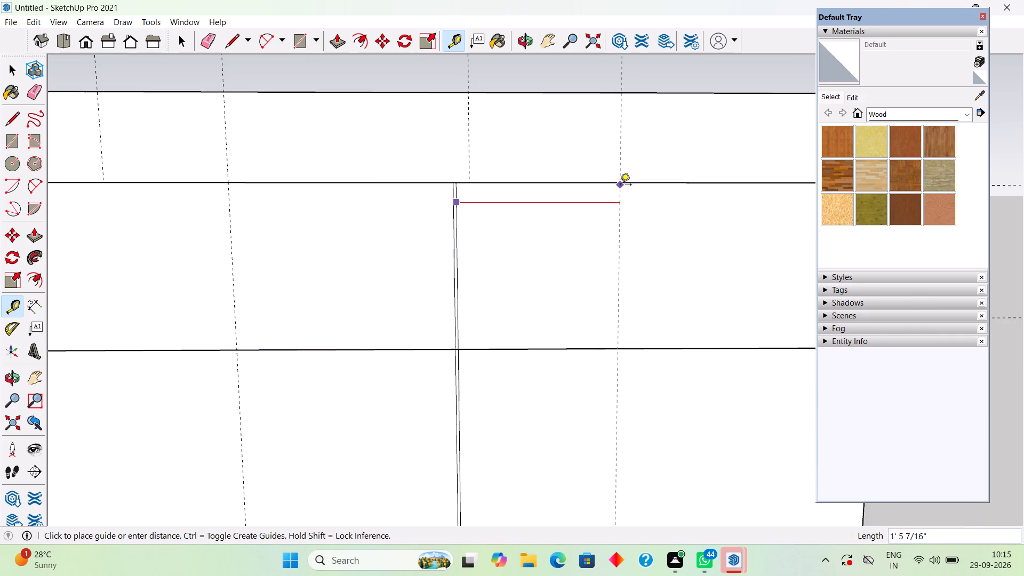
scroll(620, 186, "down", 7)
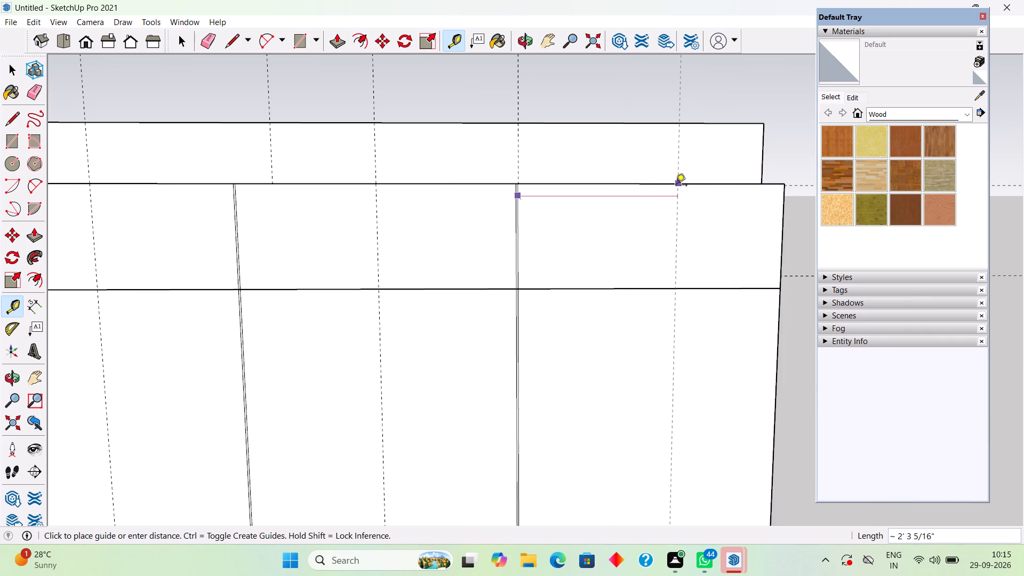
left_click(654, 187)
scroll(654, 187, "down", 11)
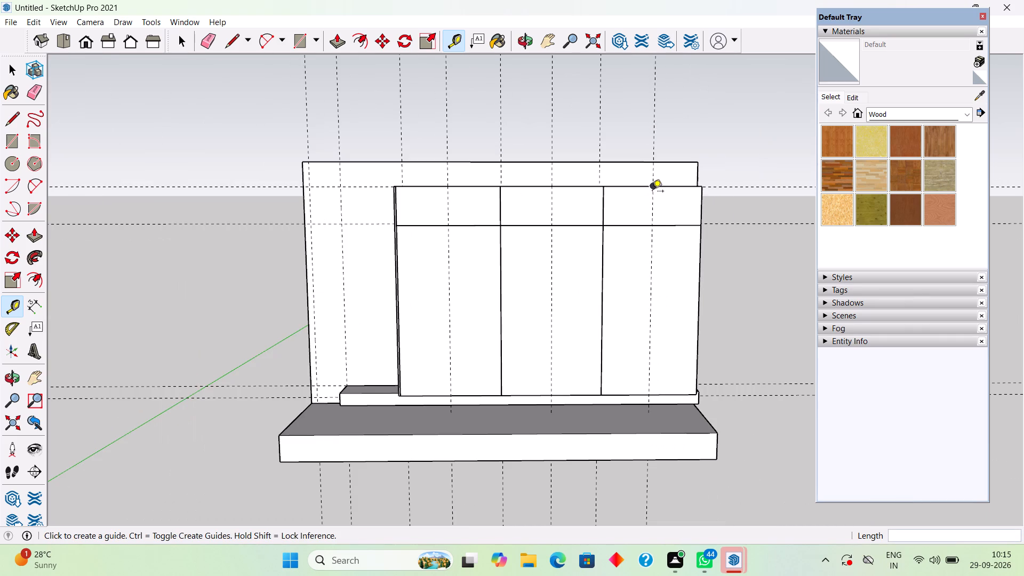
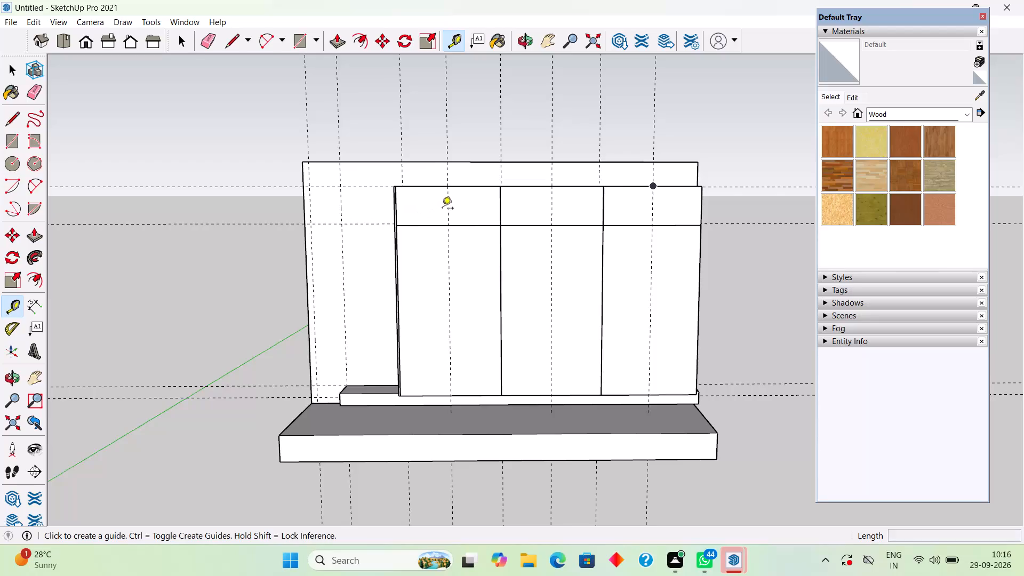
Place two vertical guides 0.15" away, one on each side of the first compartment's middle guide.
scroll(462, 203, "up", 3)
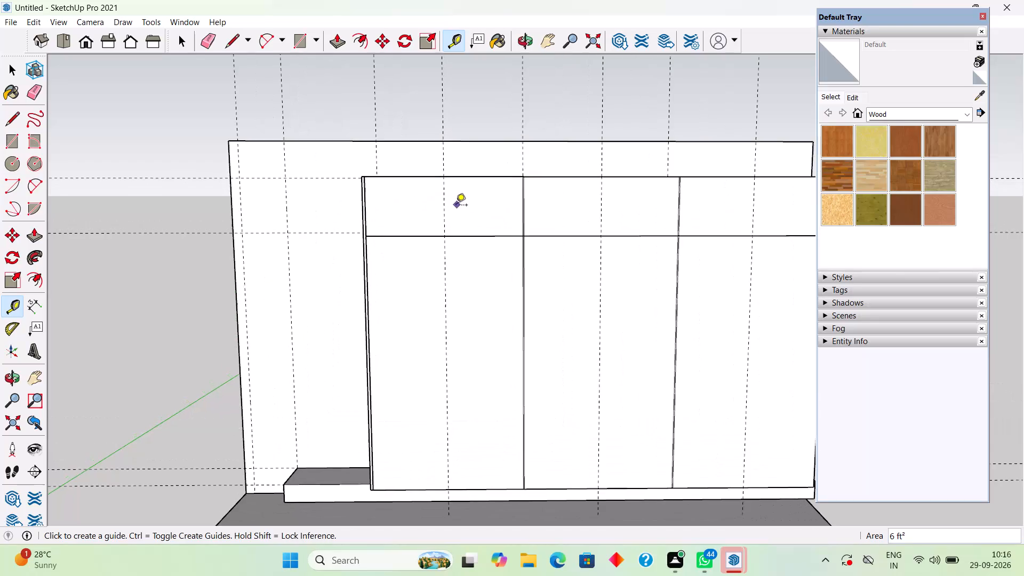
scroll(451, 203, "up", 7)
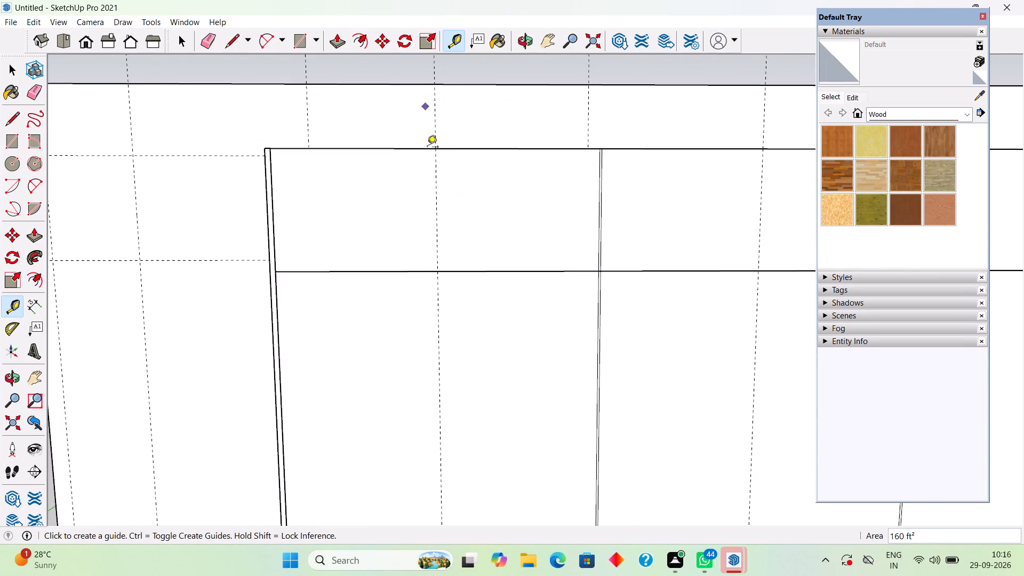
scroll(417, 246, "up", 3)
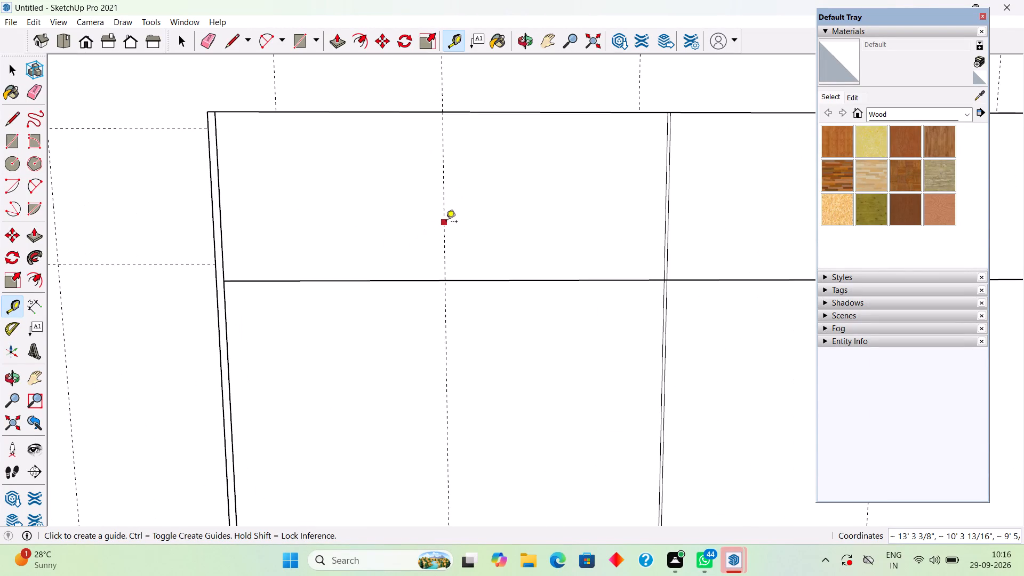
left_click(446, 222)
type(".15")
key("shift+quotedbl")
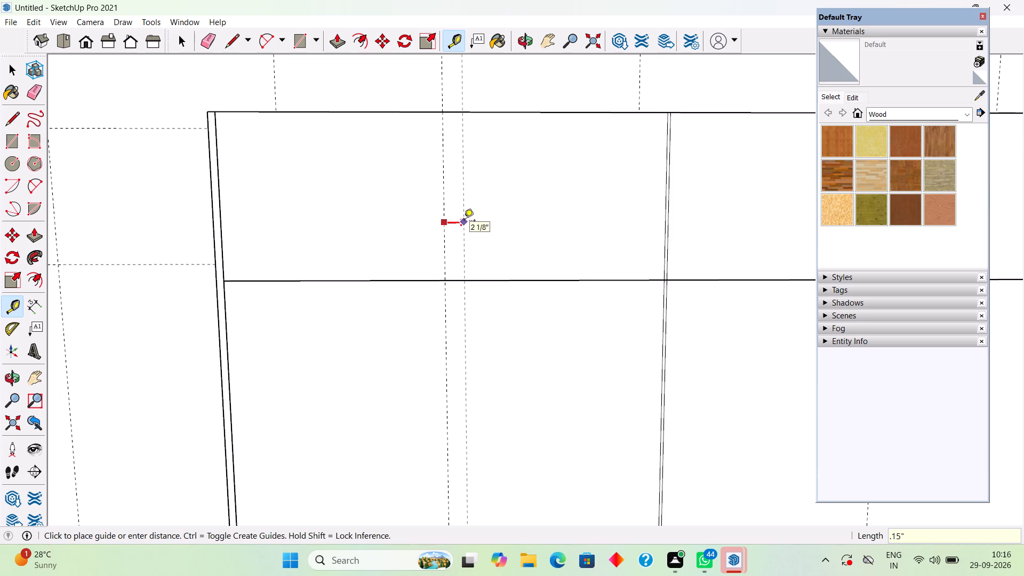
key("Return")
scroll(433, 219, "up", 5)
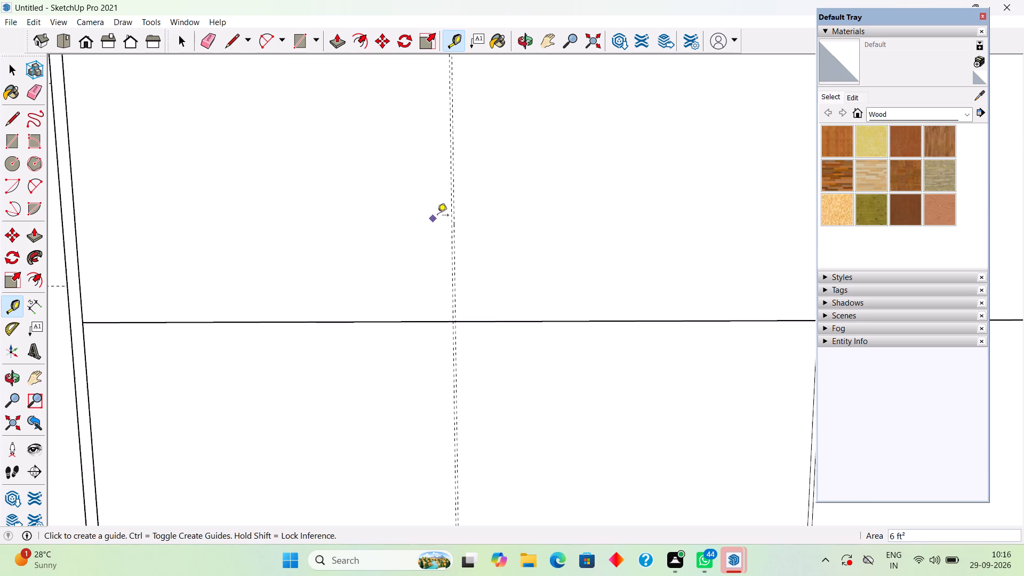
scroll(444, 211, "up", 13)
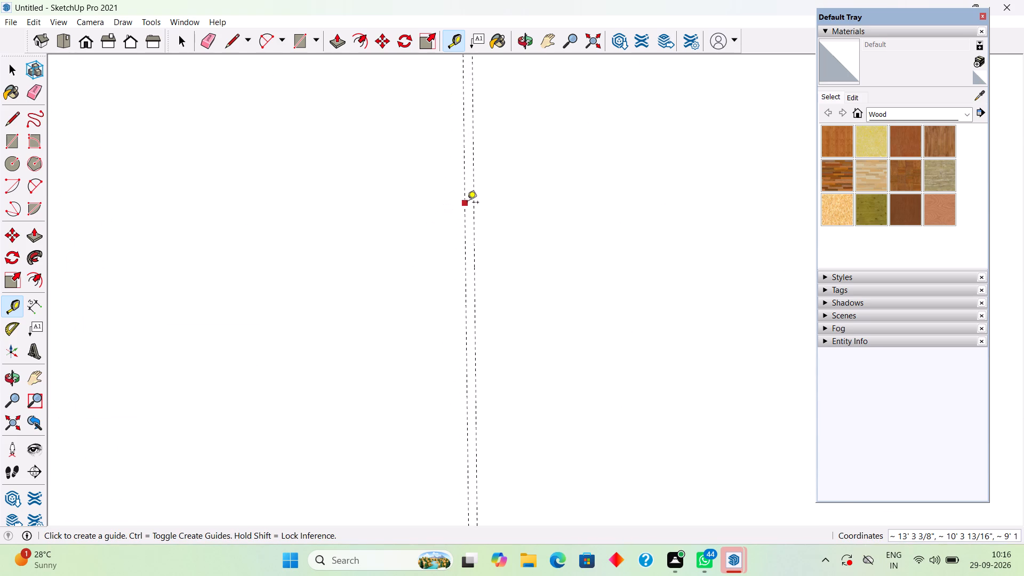
left_click(467, 203)
type(".15\"")
key("Return")
key("space")
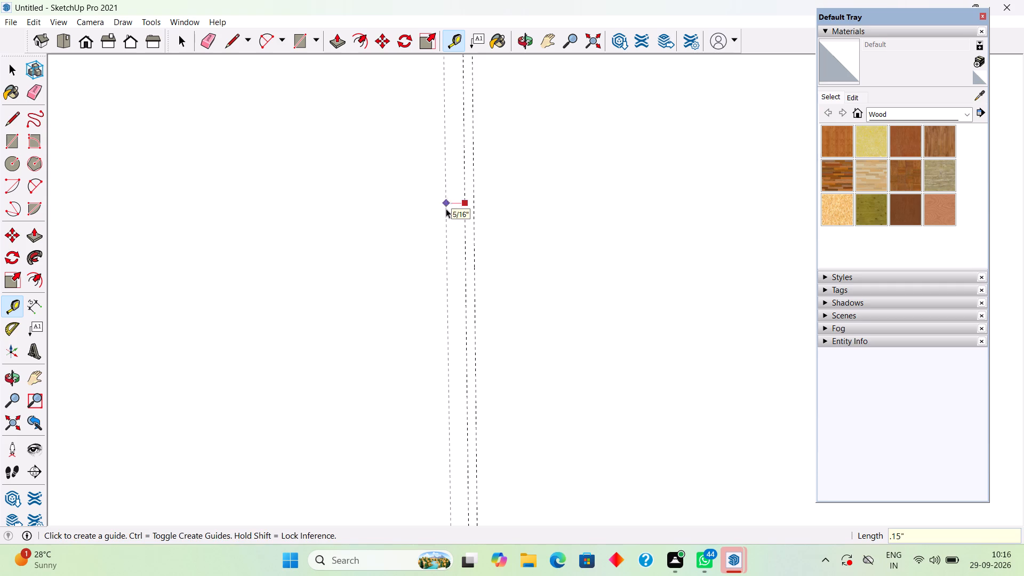
Place two vertical guides 0.15" away, one on each side of the second compartment's middle guide.
scroll(446, 209, "down", 20)
scroll(446, 209, "down", 5)
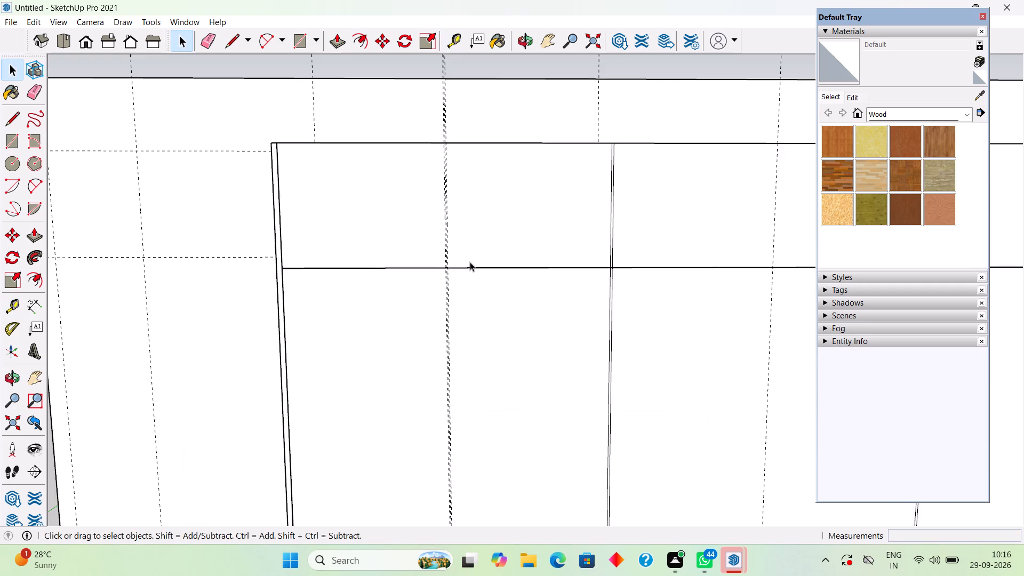
scroll(470, 262, "down", 4)
scroll(695, 225, "up", 4)
scroll(773, 257, "up", 1)
middle_click_drag(756, 261, 749, 261)
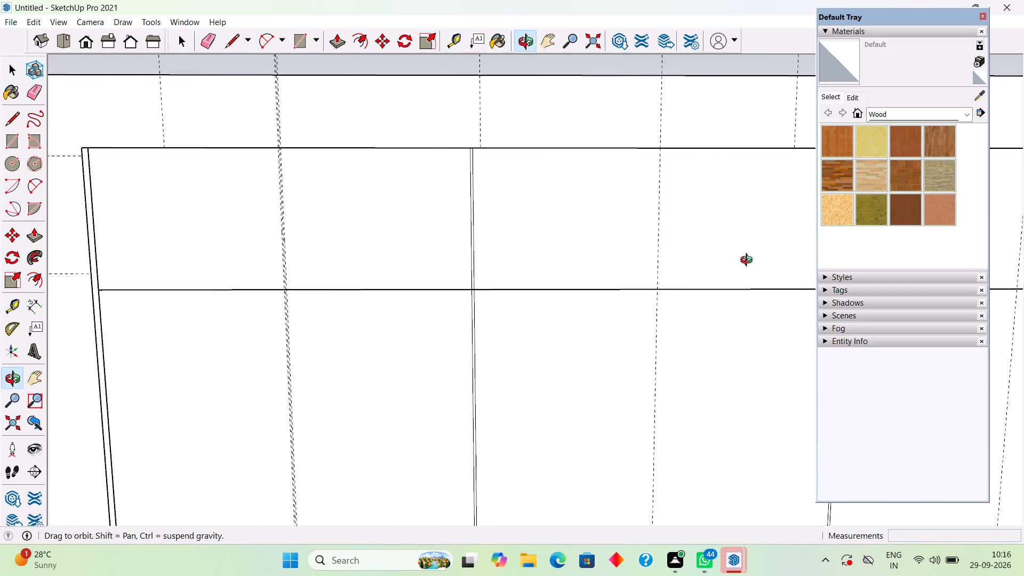
middle_click_drag(749, 261, 739, 287)
scroll(739, 287, "up", 1)
scroll(739, 287, "down", 12)
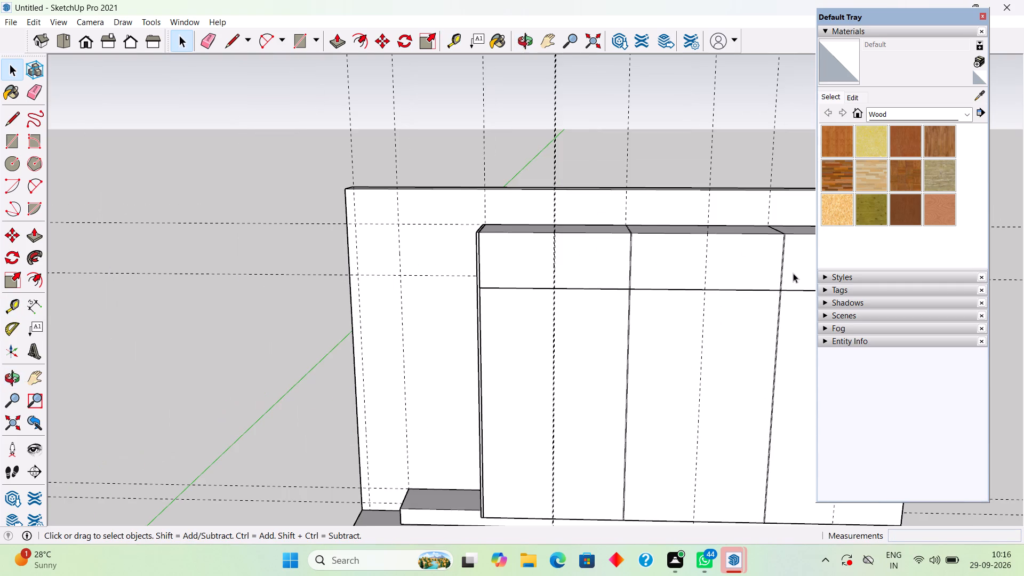
scroll(793, 273, "up", 11)
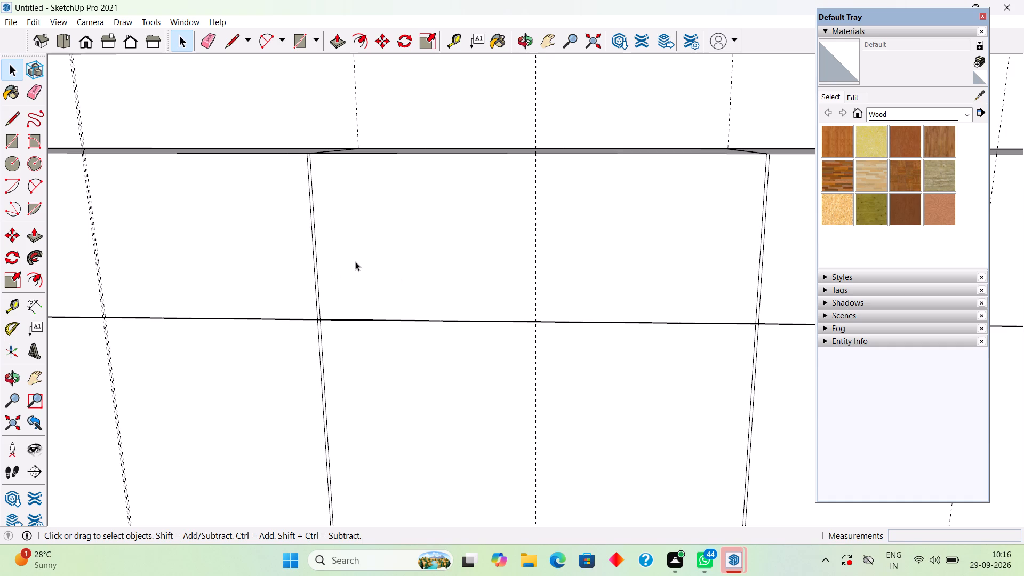
key("t")
left_click(536, 207)
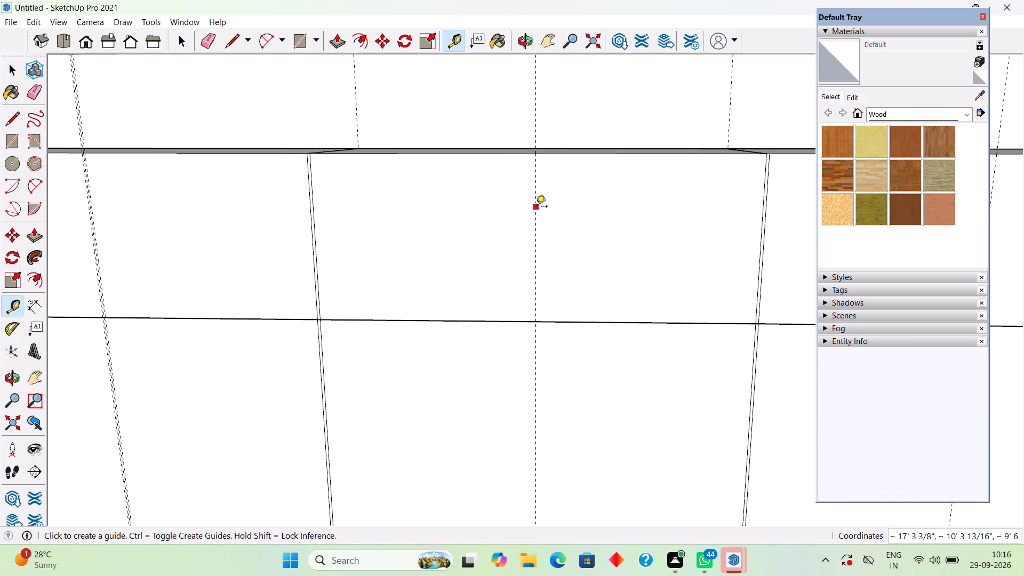
type(".15\"")
key("Return")
scroll(509, 194, "up", 4)
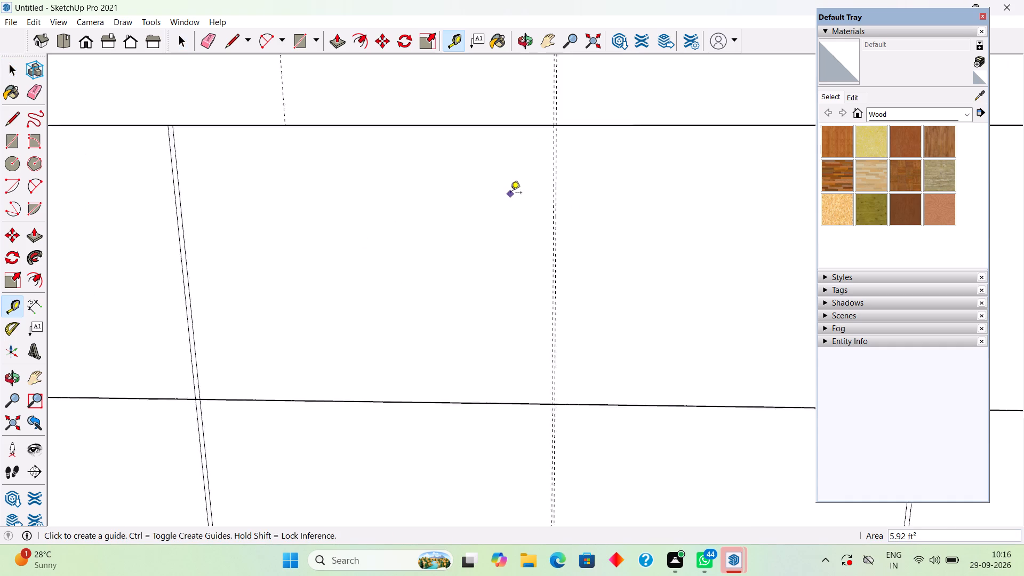
scroll(510, 194, "up", 8)
scroll(684, 193, "up", 4)
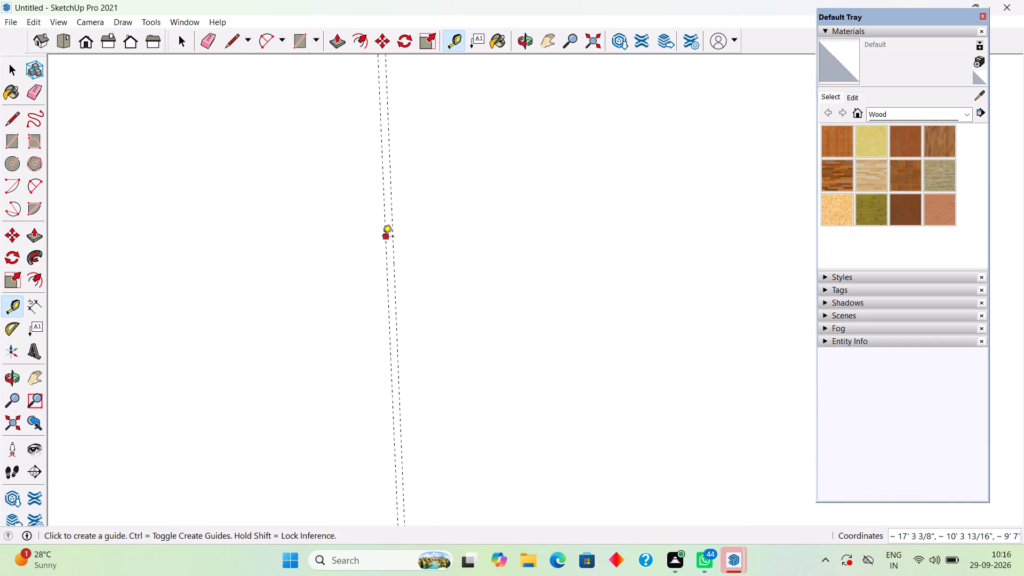
left_click(382, 237)
type(".15\"")
key("Return")
key("space")
Place two vertical guides 0.15" away, one on each side of the third compartment's middle guide.
scroll(372, 242, "down", 2)
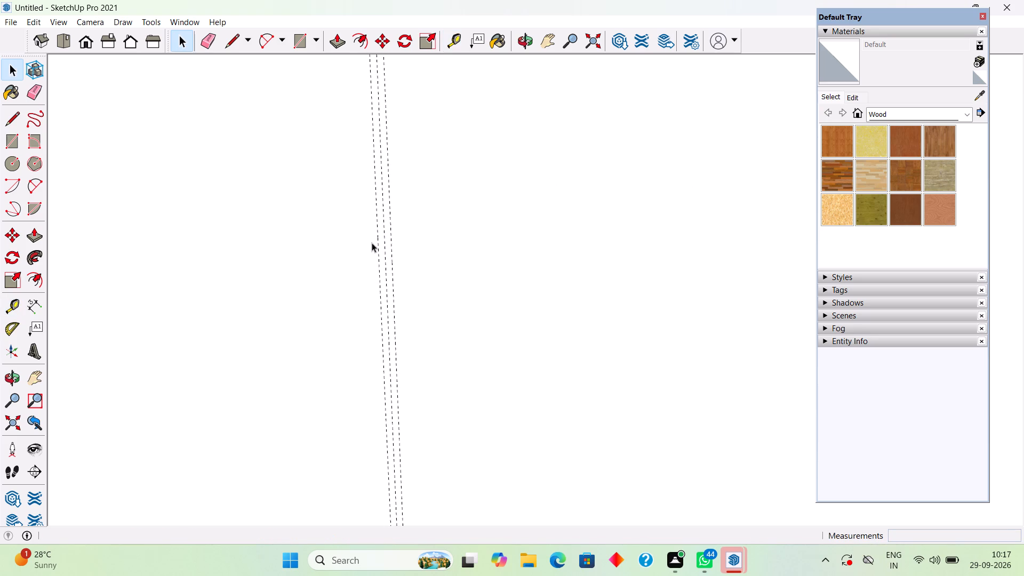
scroll(307, 300, "down", 17)
scroll(722, 353, "down", 8)
scroll(785, 383, "up", 14)
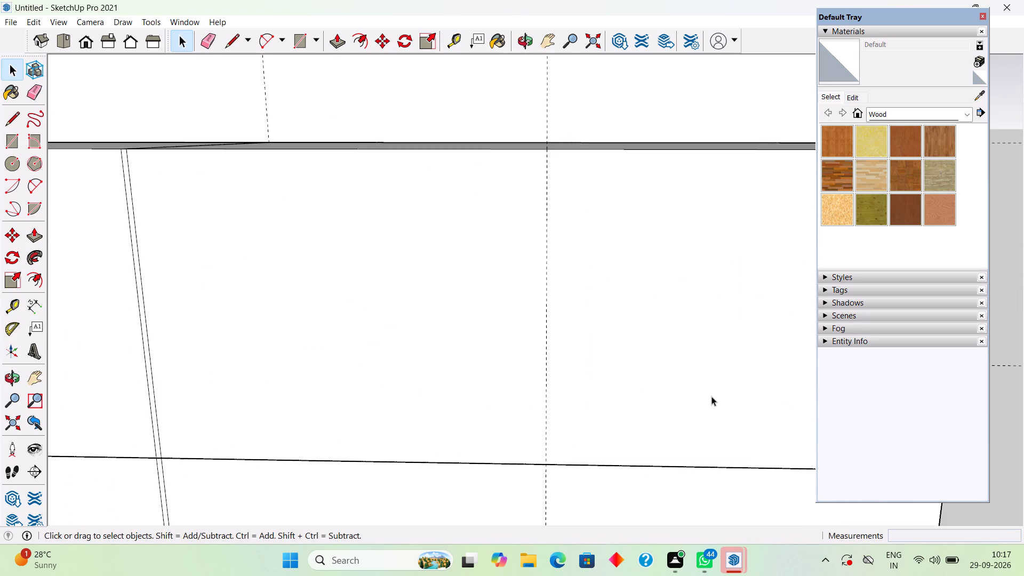
scroll(711, 396, "up", 2)
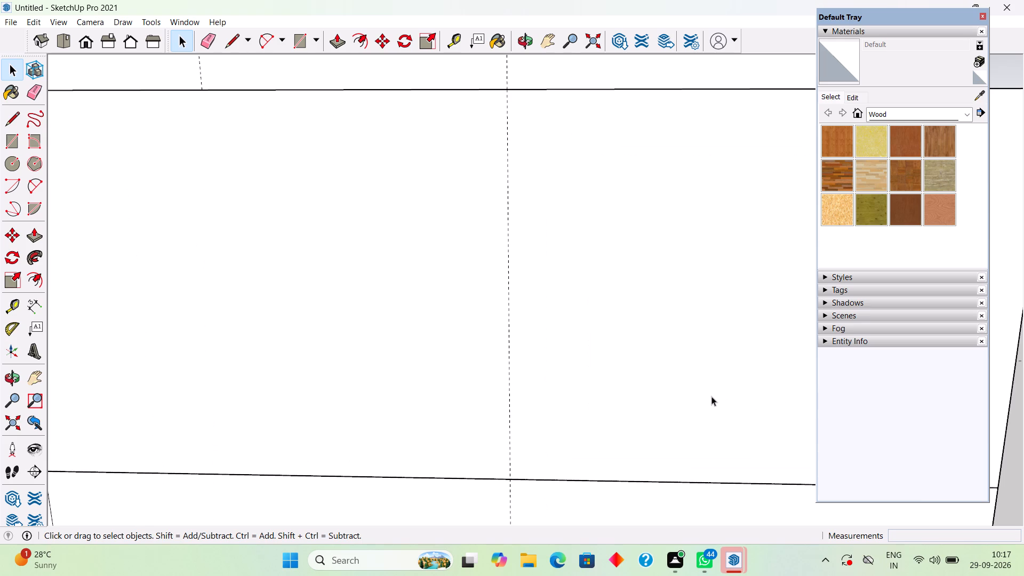
key("t")
left_click(509, 345)
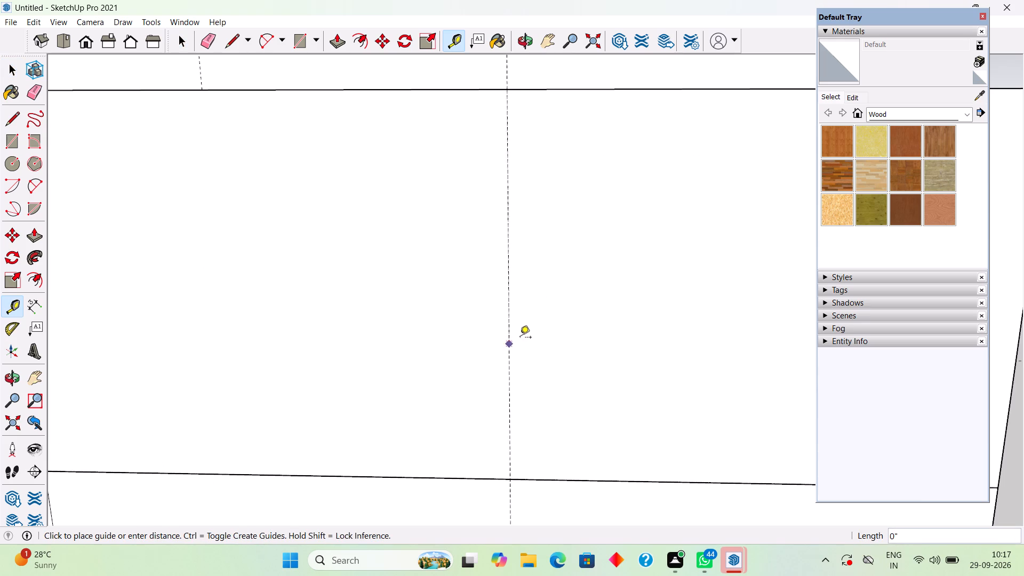
type(".15\"")
key("Return")
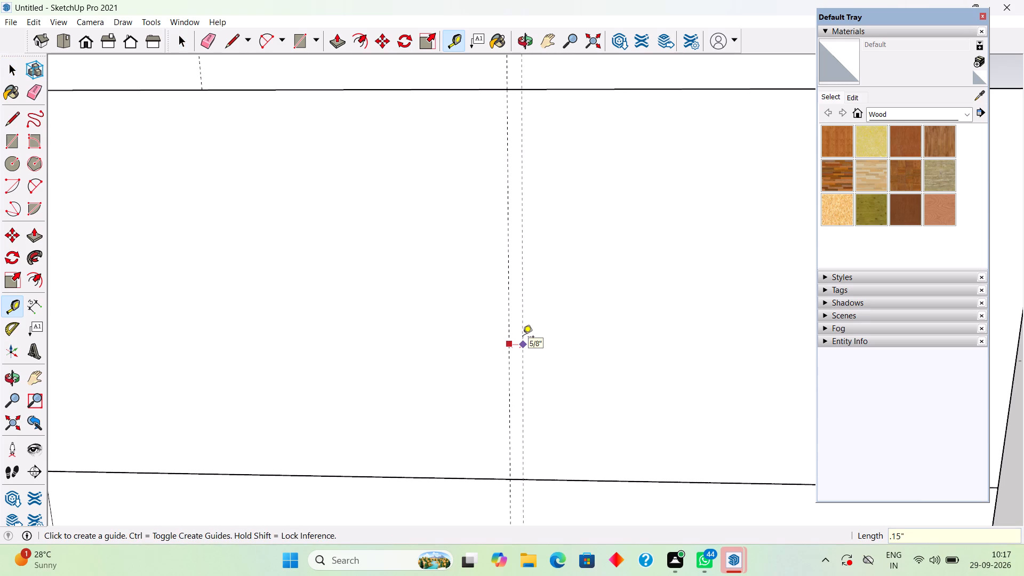
scroll(523, 338, "up", 4)
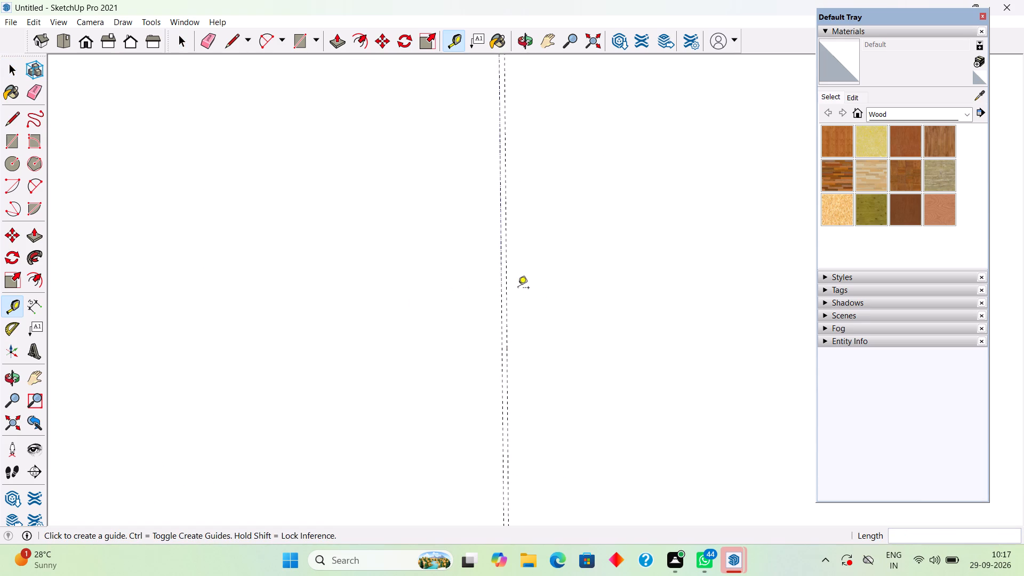
left_click(501, 301)
type(".15\"")
key("Return")
key("space")
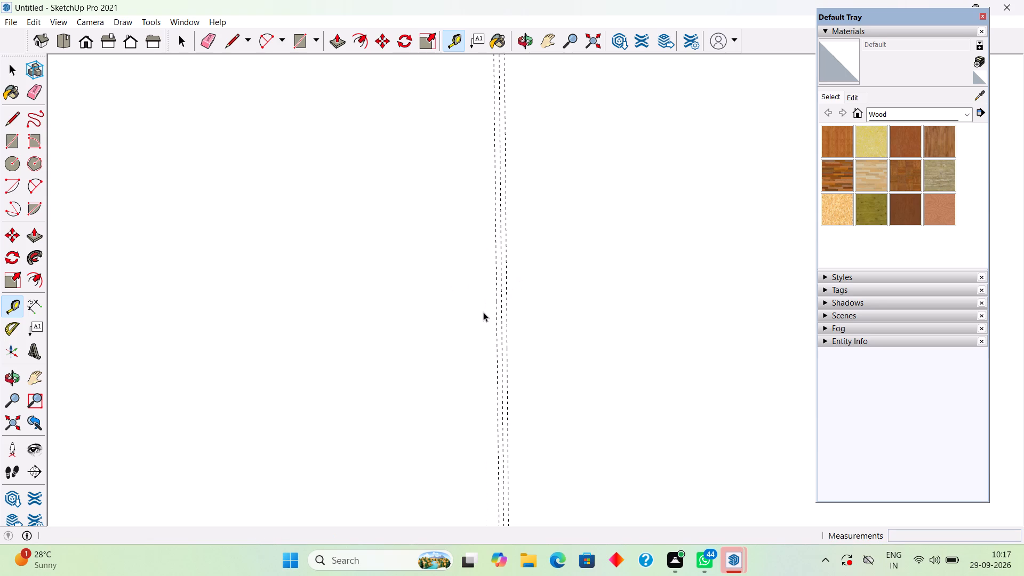
Examine the whole wardrobe from above and from the front, checking the middle guides across the three compartments.
scroll(483, 312, "down", 20)
scroll(483, 312, "down", 17)
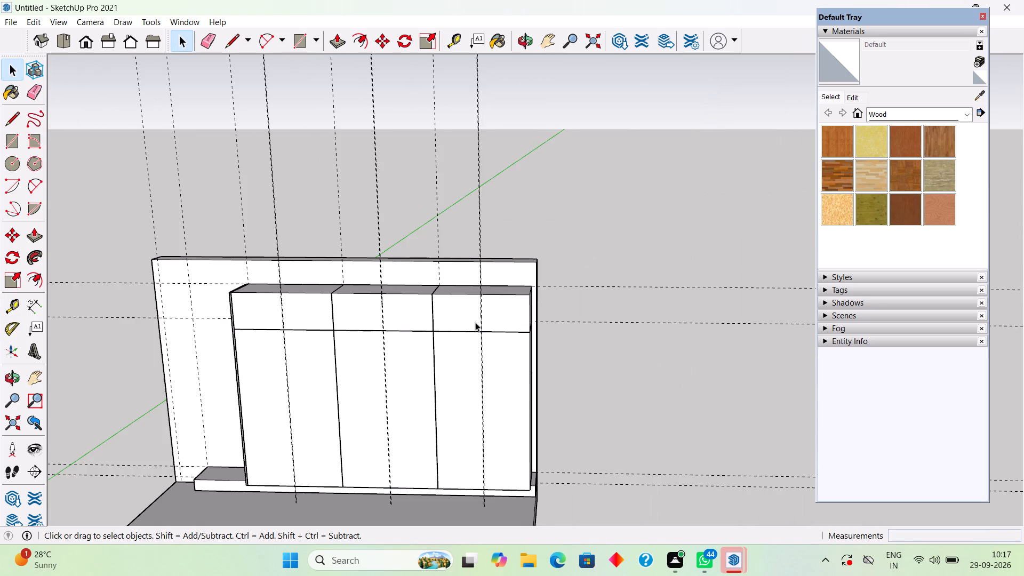
middle_click_drag(475, 322, 444, 423)
scroll(511, 386, "down", 1)
middle_click_drag(388, 409, 462, 379)
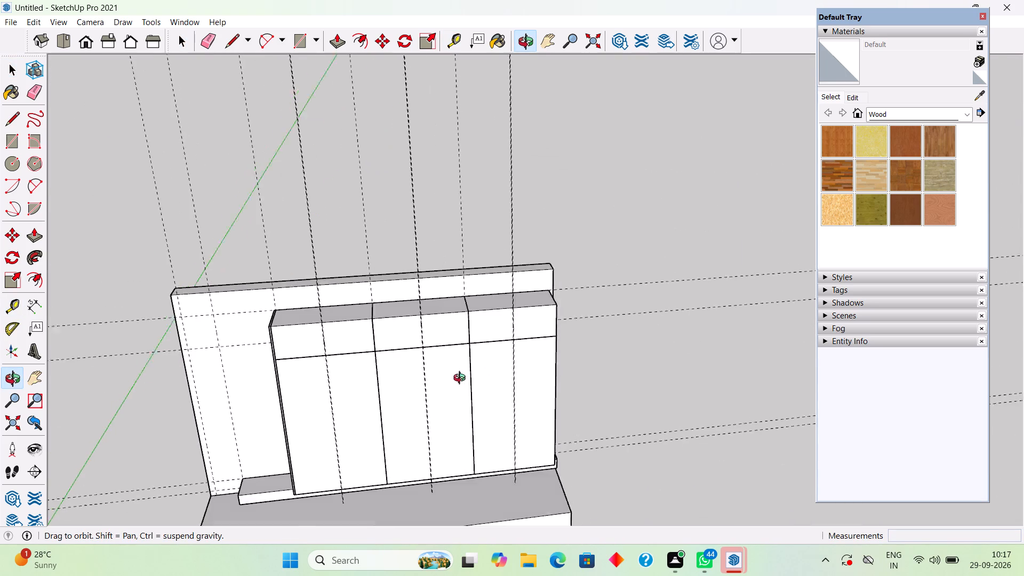
middle_click_drag(462, 379, 458, 380)
scroll(458, 380, "down", 2)
middle_click_drag(432, 393, 624, 327, "shift")
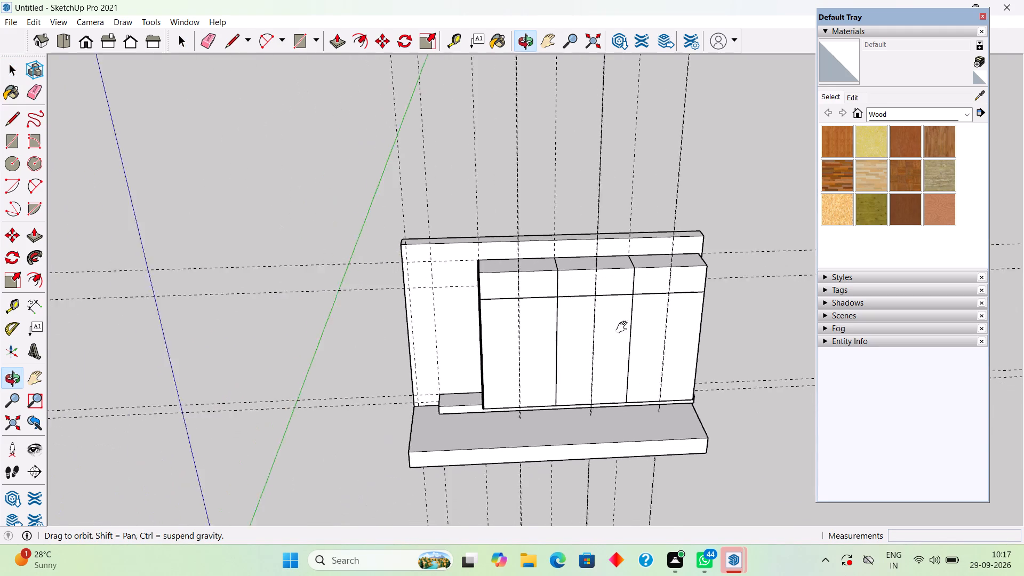
middle_click_drag(624, 327, 624, 325, "shift")
scroll(624, 325, "up", 5)
middle_click_drag(613, 331, 585, 255)
scroll(606, 325, "up", 1)
scroll(591, 279, "up", 1)
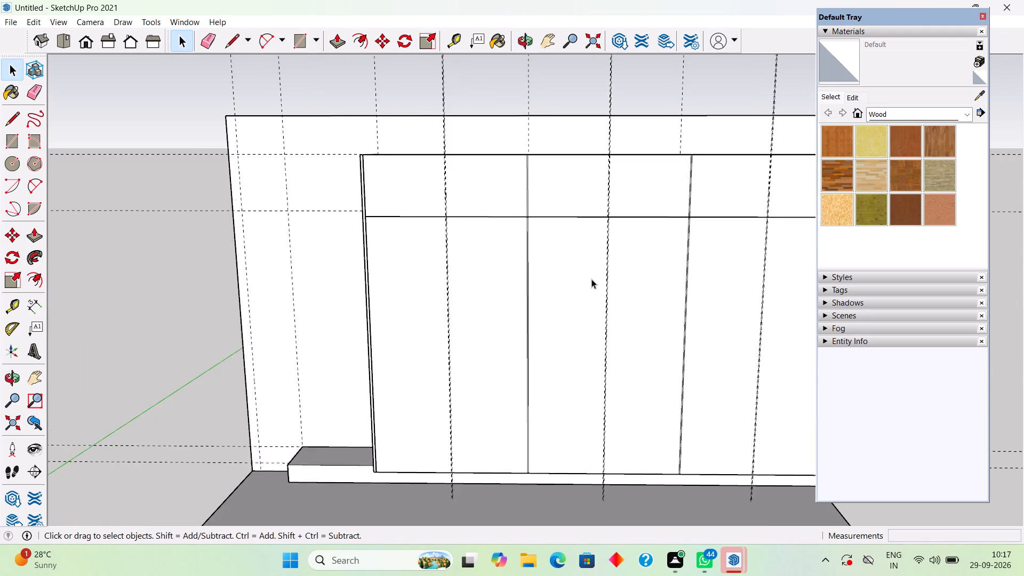
scroll(591, 279, "up", 1)
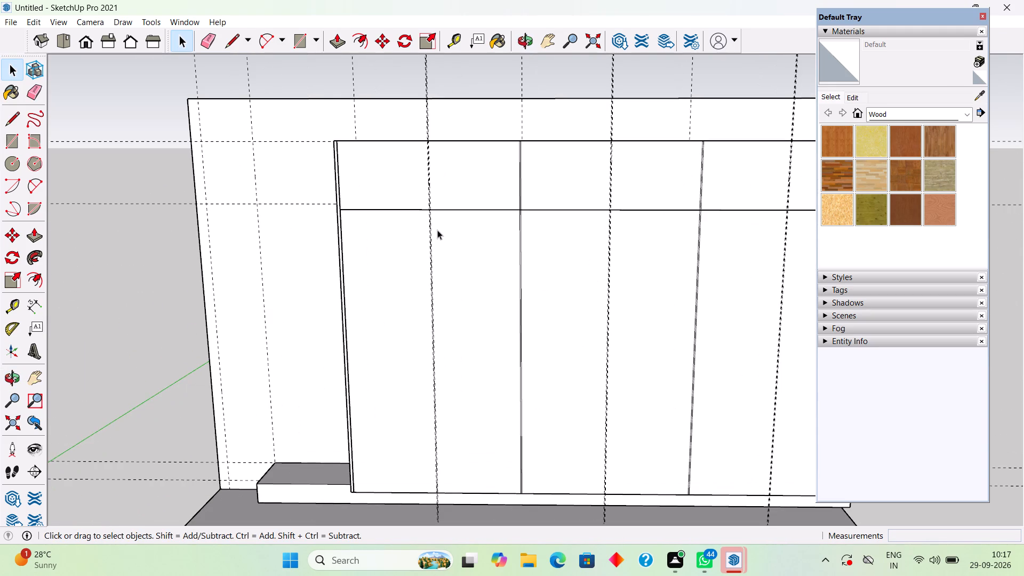
scroll(446, 332, "down", 2)
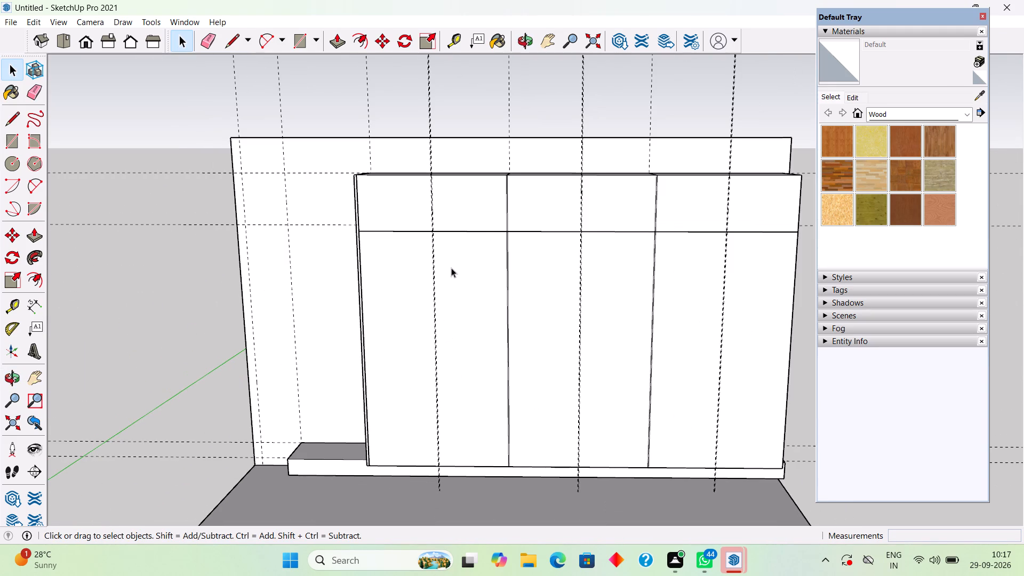
Place a horizontal guide 4' below the bottom edge of the upper compartments, across the lower compartments.
key("t")
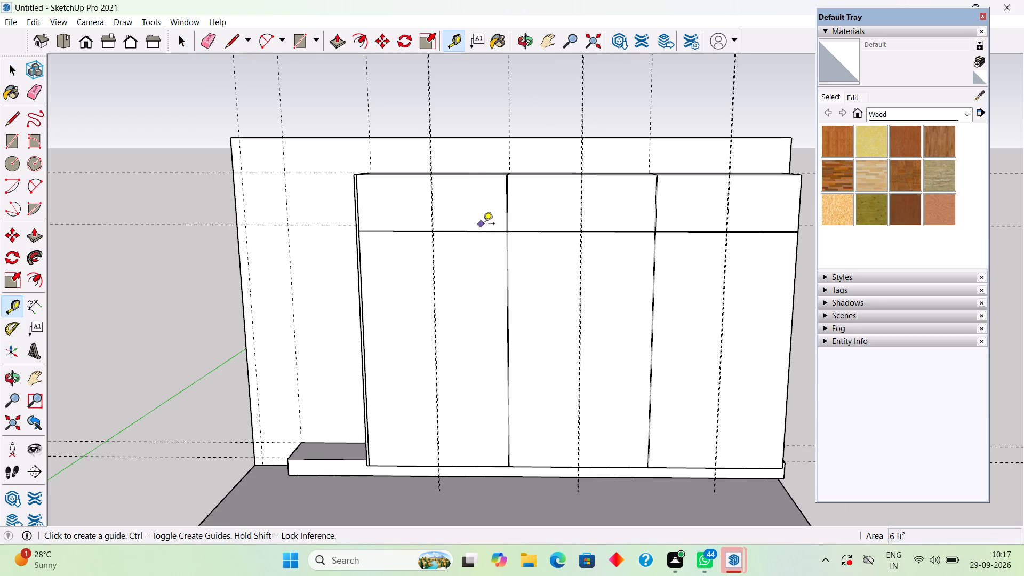
left_click(485, 228)
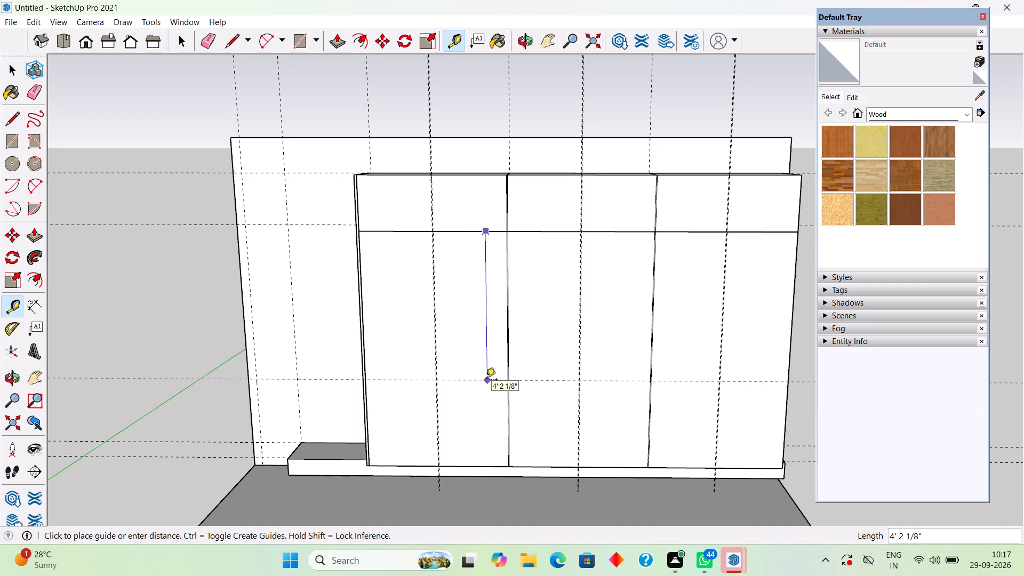
type("4'")
key("Return")
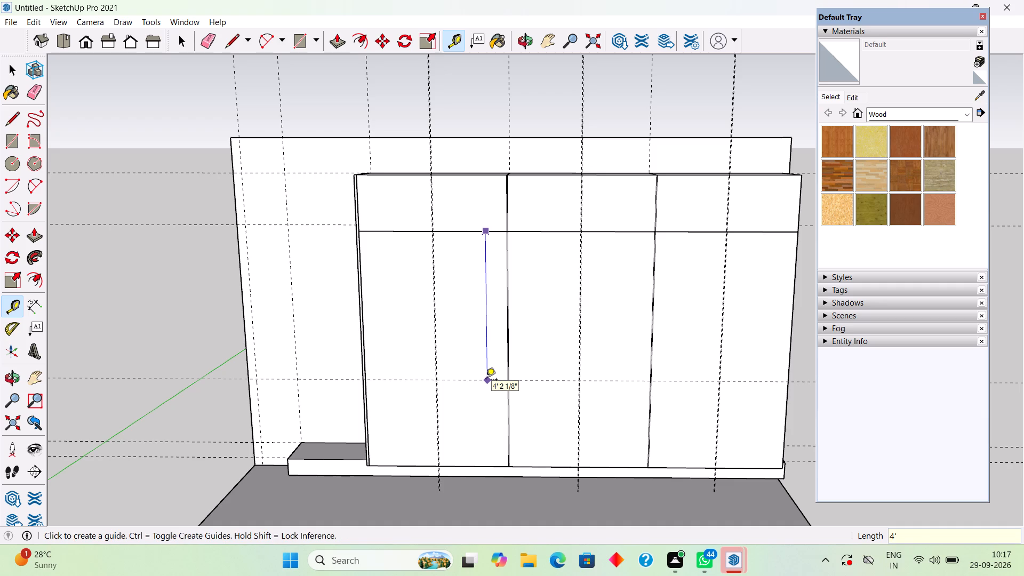
Place a vertical guide 1' from the first divider's edge, inside the first lower compartment.
scroll(442, 409, "up", 5)
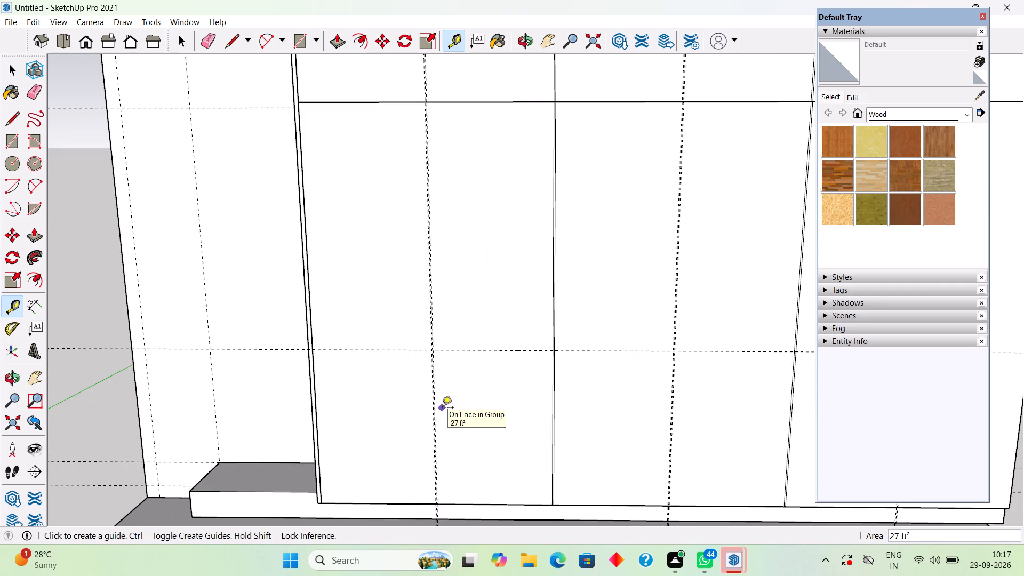
scroll(445, 407, "up", 2)
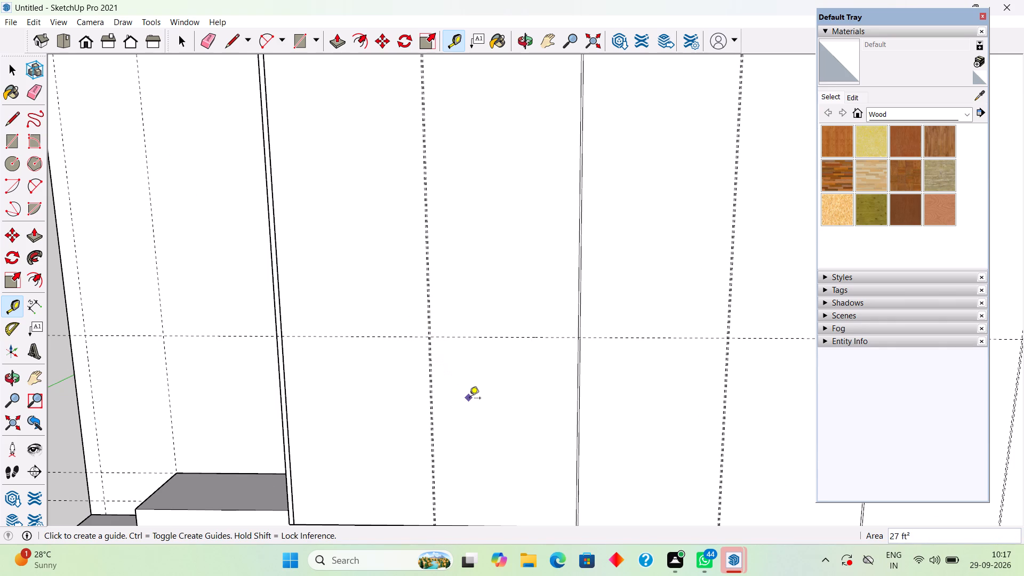
scroll(575, 389, "up", 5)
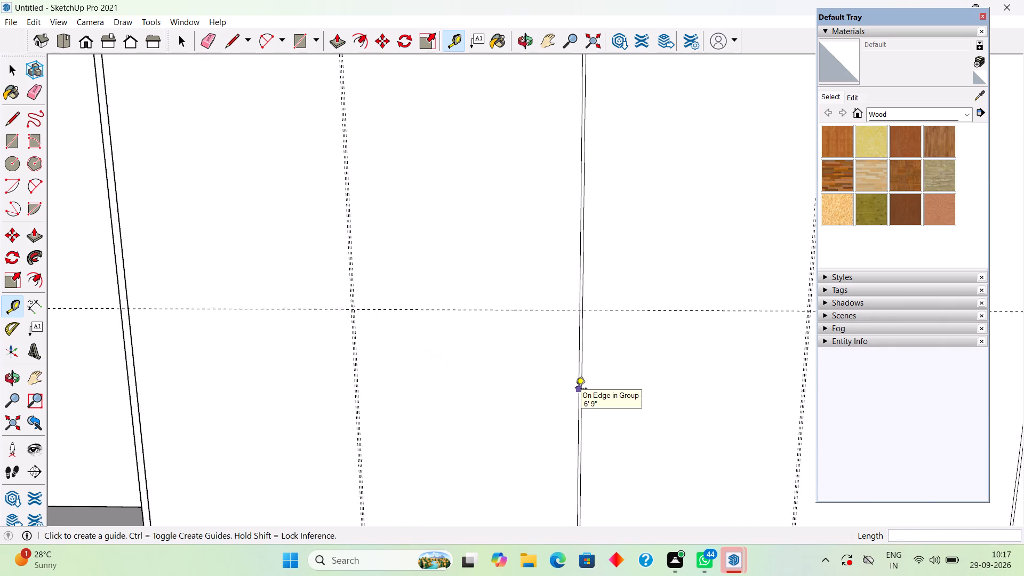
scroll(575, 389, "up", 2)
left_click(578, 381)
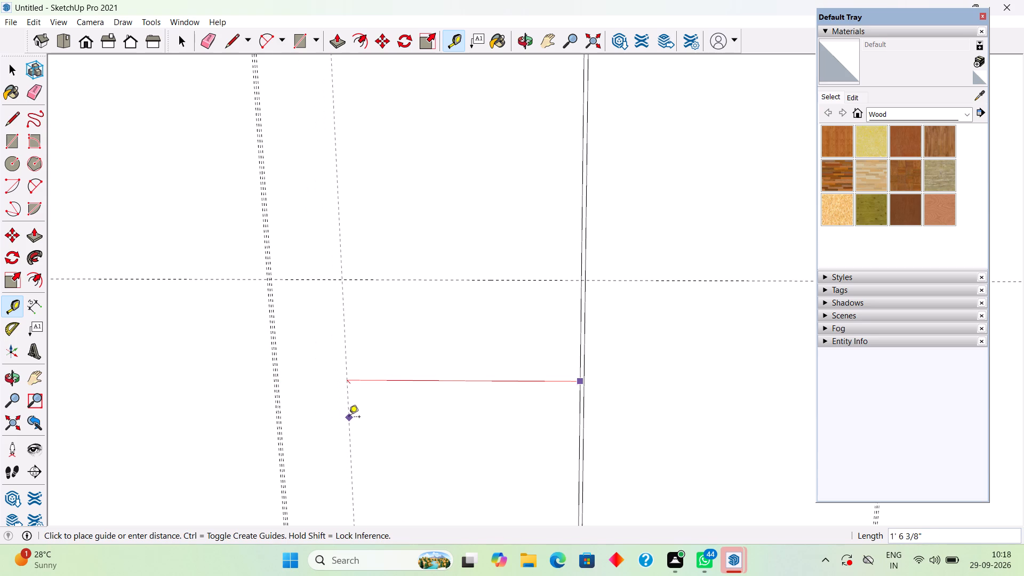
type("1'")
key("Return")
scroll(349, 418, "down", 4)
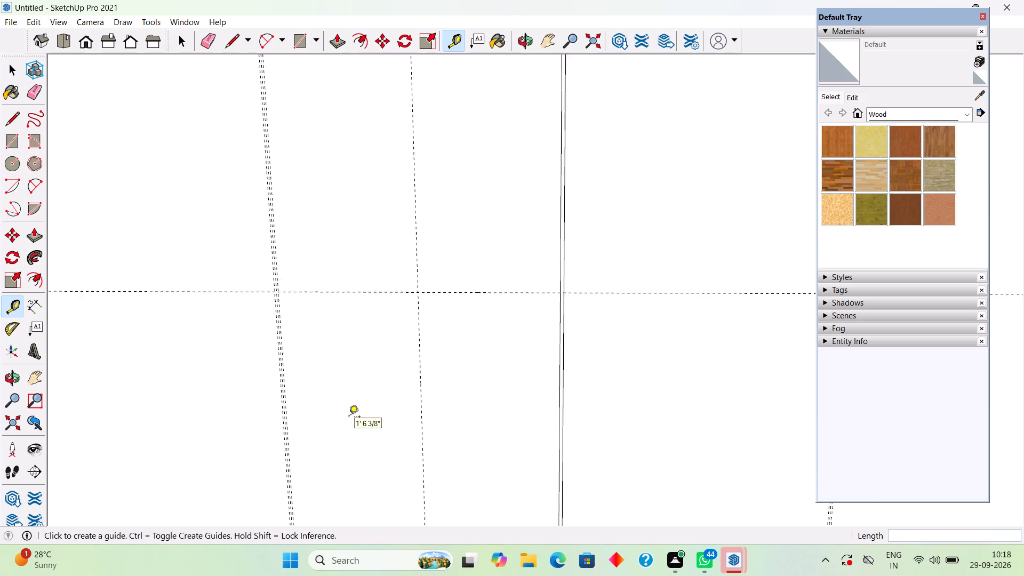
Undo the last vertical guide and place it 1.6' from the first divider's edge instead, inside the first lower compartment.
scroll(349, 418, "down", 9)
key("ctrl+z")
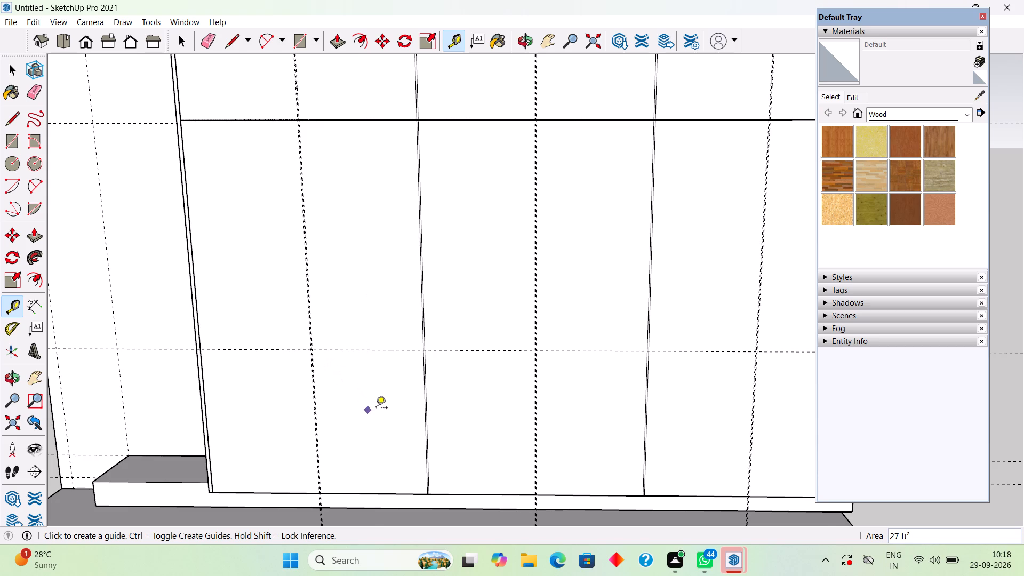
scroll(401, 405, "up", 5)
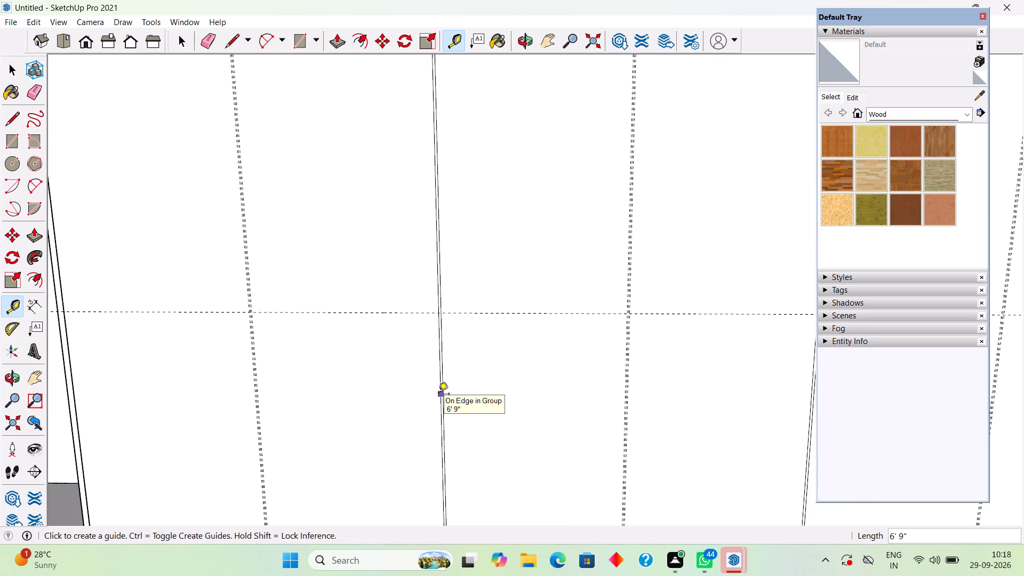
scroll(438, 395, "up", 5)
left_click(439, 387)
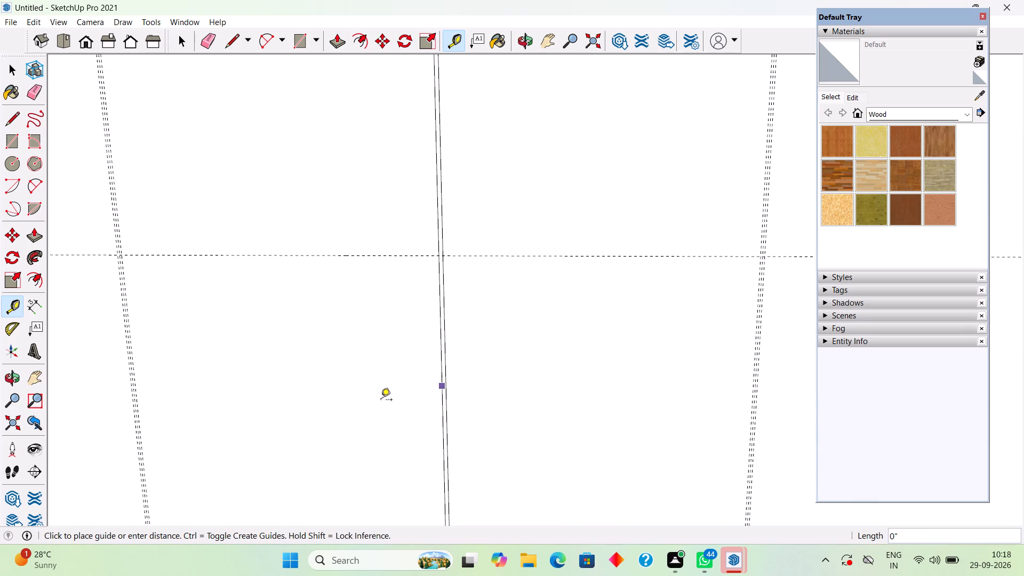
scroll(277, 398, "down", 10)
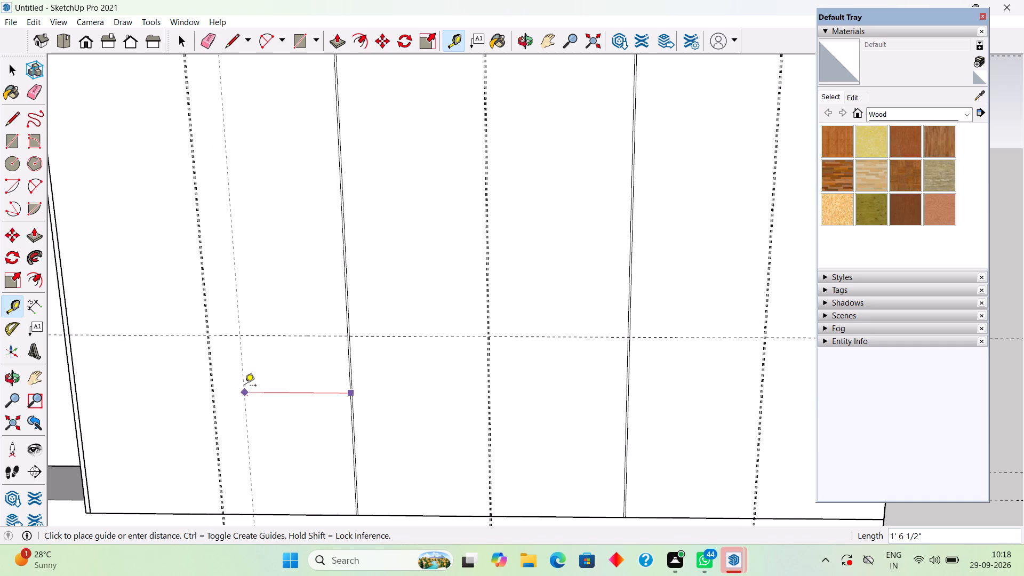
type("1.6")
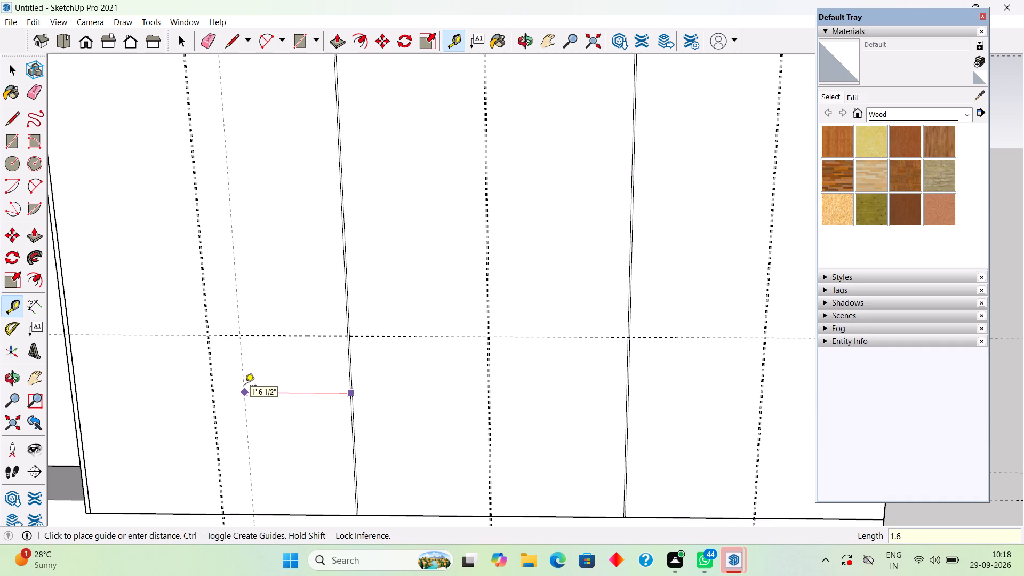
key("apostrophe")
key("Return")
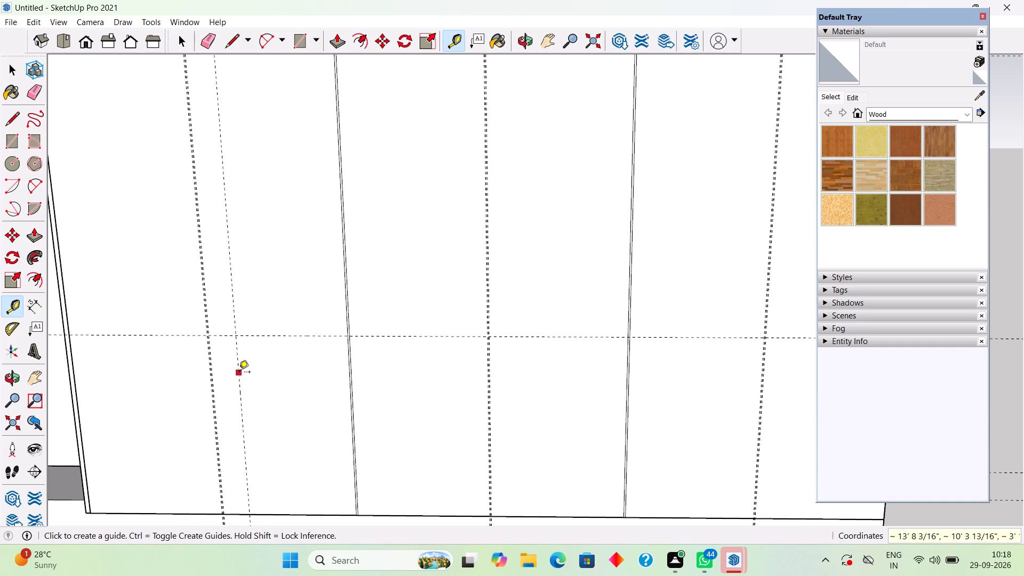
Place a vertical guide 0.15" from the new 1.6' guide in the first compartment, on the divider side.
left_click(239, 373)
type(".3")
key("BackSpace")
type("15\"")
key("Return")
scroll(259, 377, "up", 5)
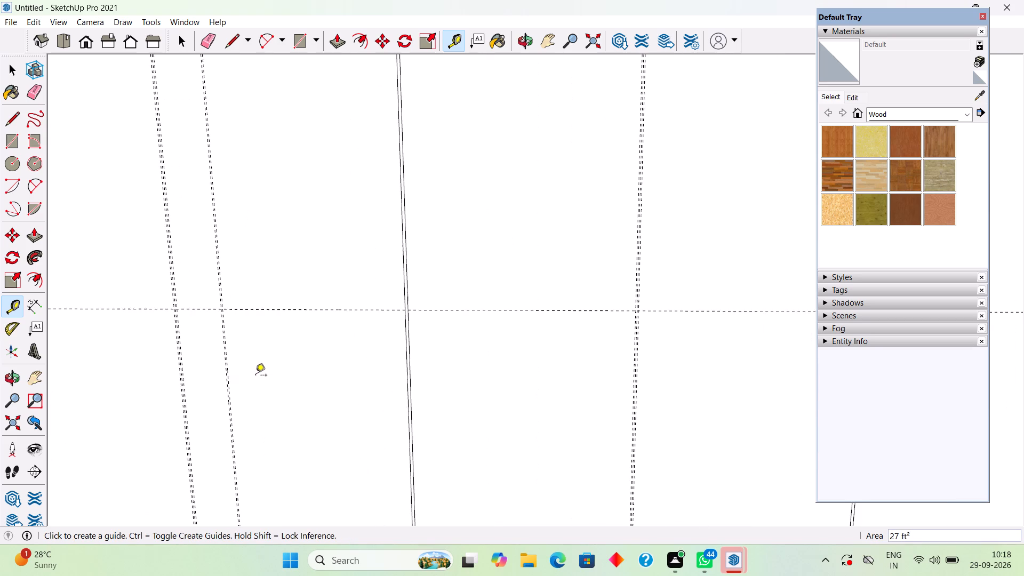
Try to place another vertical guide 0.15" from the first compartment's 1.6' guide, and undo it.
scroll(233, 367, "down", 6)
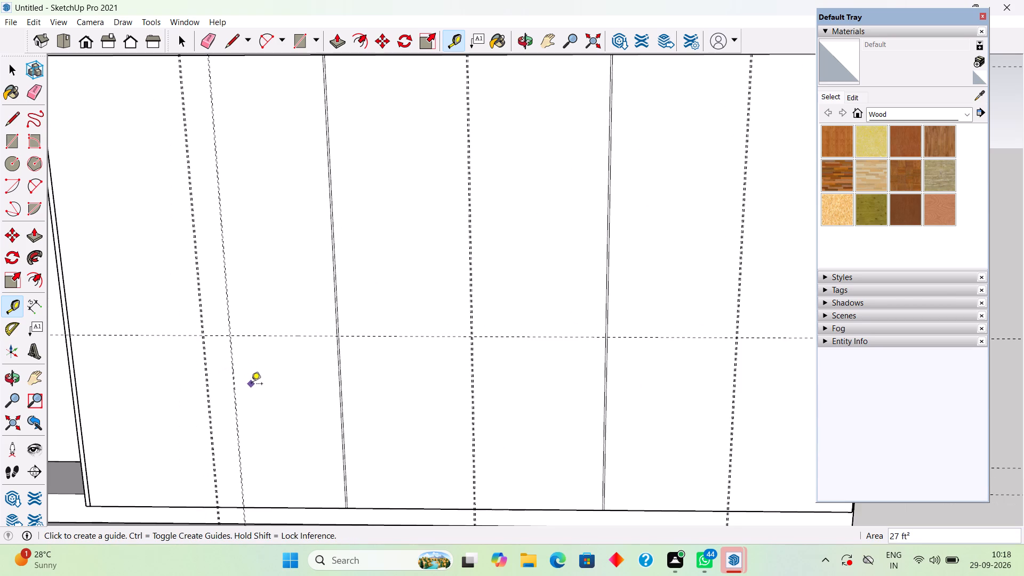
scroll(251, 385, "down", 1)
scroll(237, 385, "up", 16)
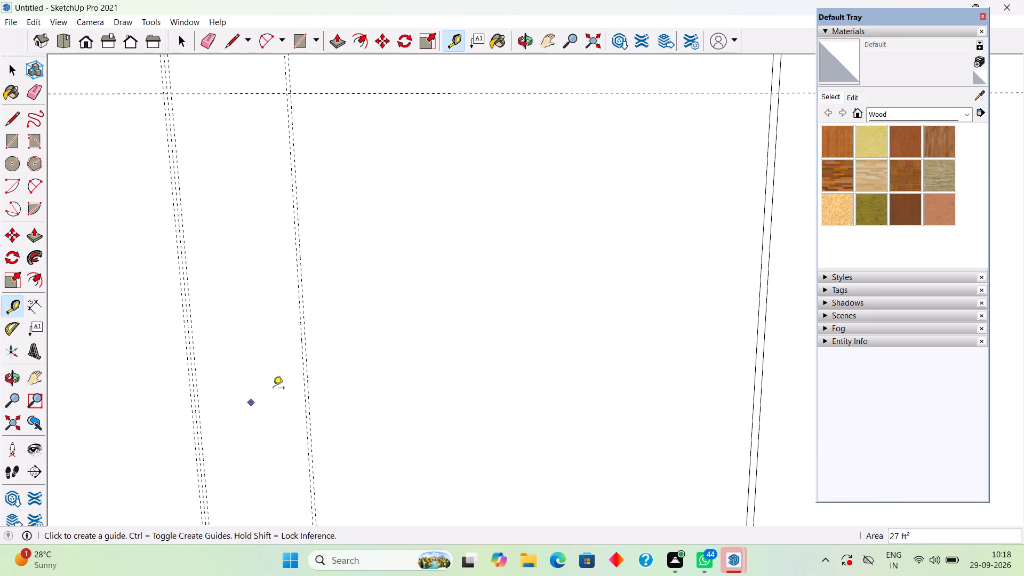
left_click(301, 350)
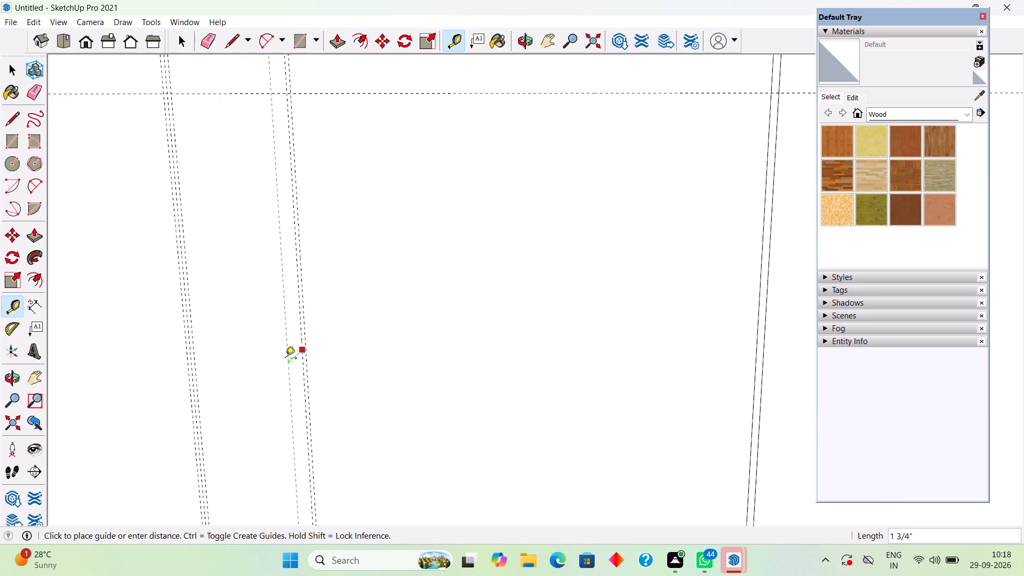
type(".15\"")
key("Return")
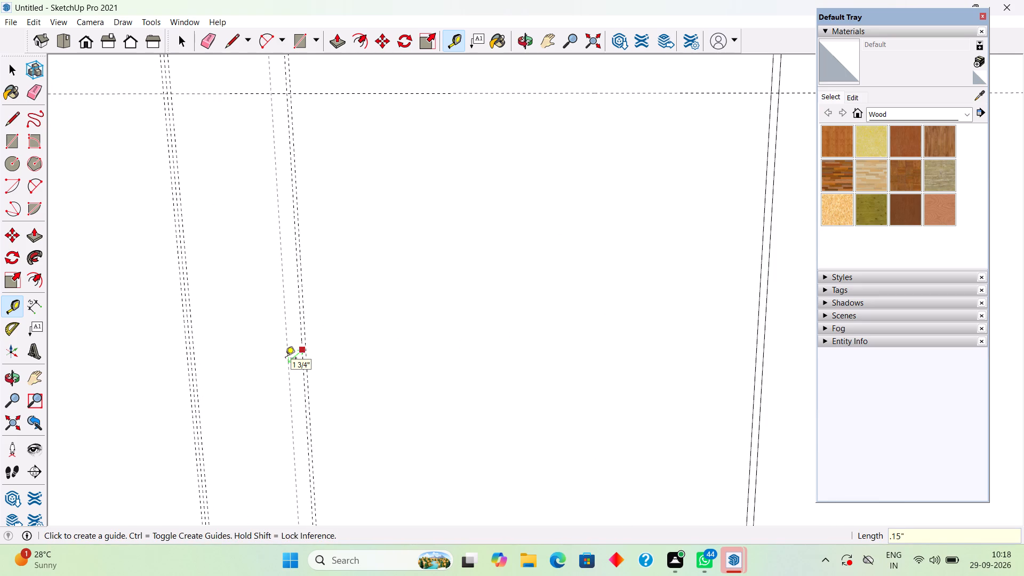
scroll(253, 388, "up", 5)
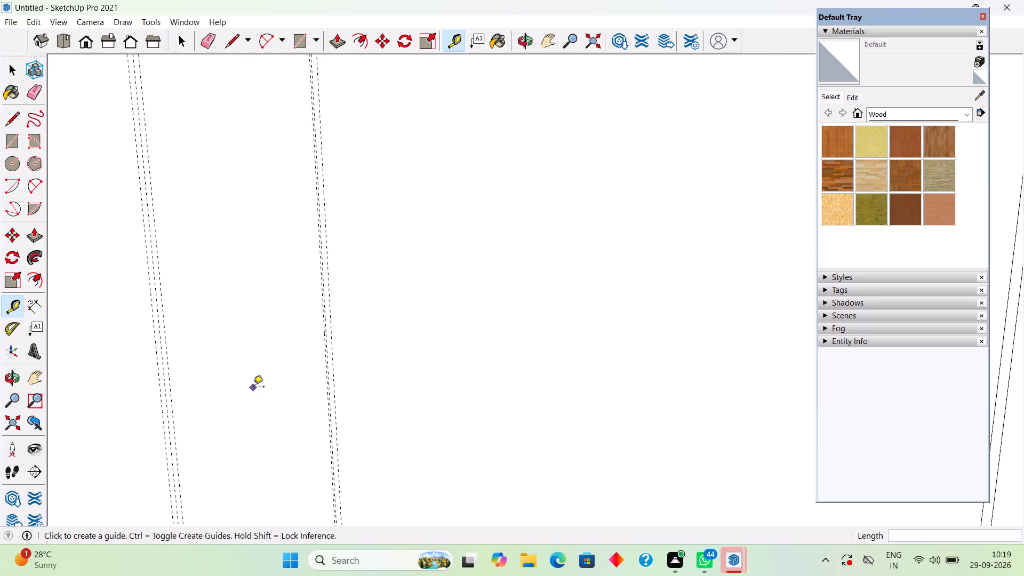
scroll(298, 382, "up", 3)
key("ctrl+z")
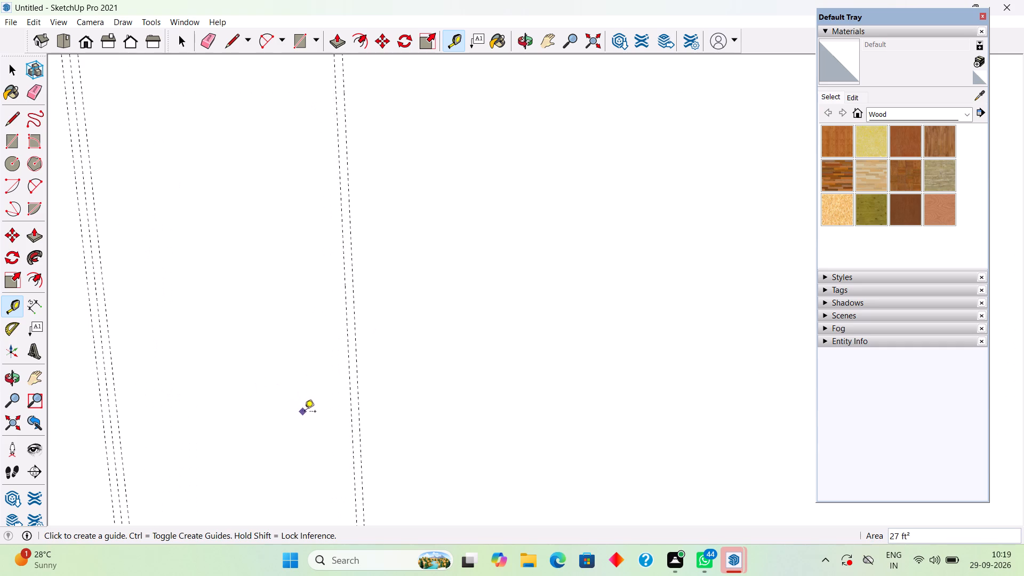
Place a vertical guide 0.15" from the first compartment's 1.6' guide, on the side facing the middle guides.
left_click(350, 369)
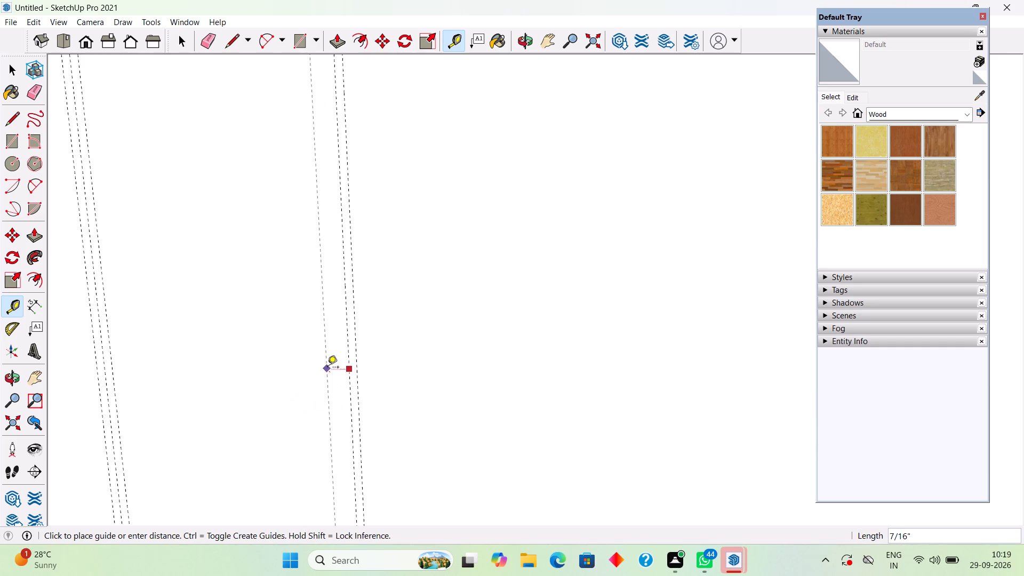
type(".15\"")
key("Return")
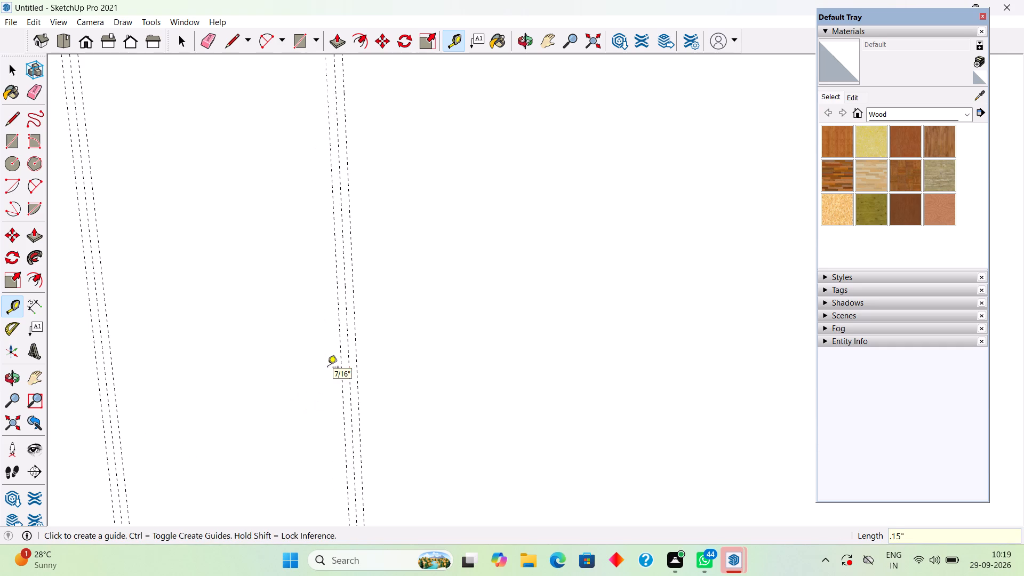
Place a vertical guide 1.6' from the second divider's edge, inside the second lower compartment.
scroll(326, 367, "down", 20)
scroll(326, 367, "down", 9)
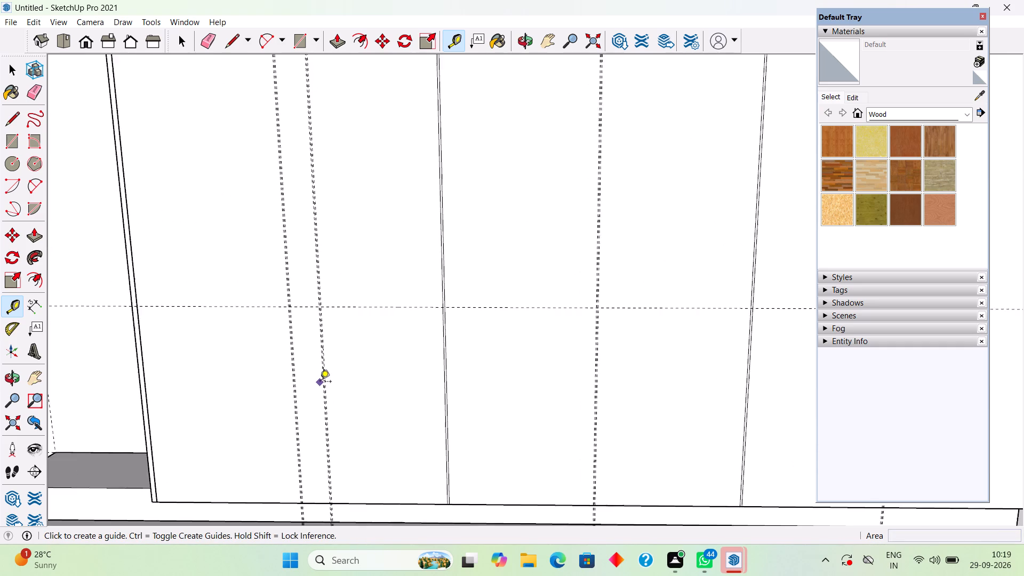
scroll(320, 382, "down", 2)
scroll(612, 378, "up", 4)
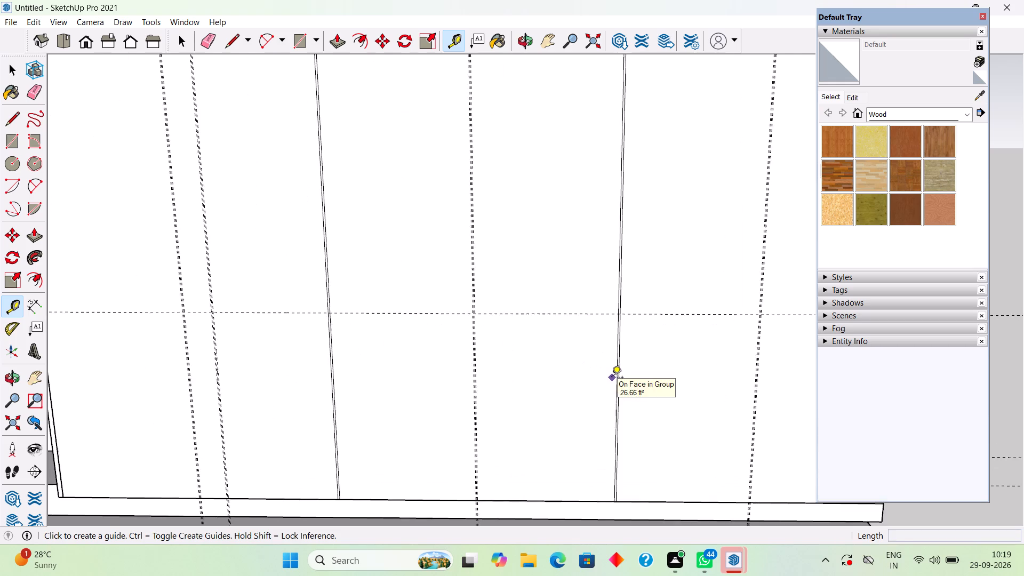
scroll(612, 379, "up", 4)
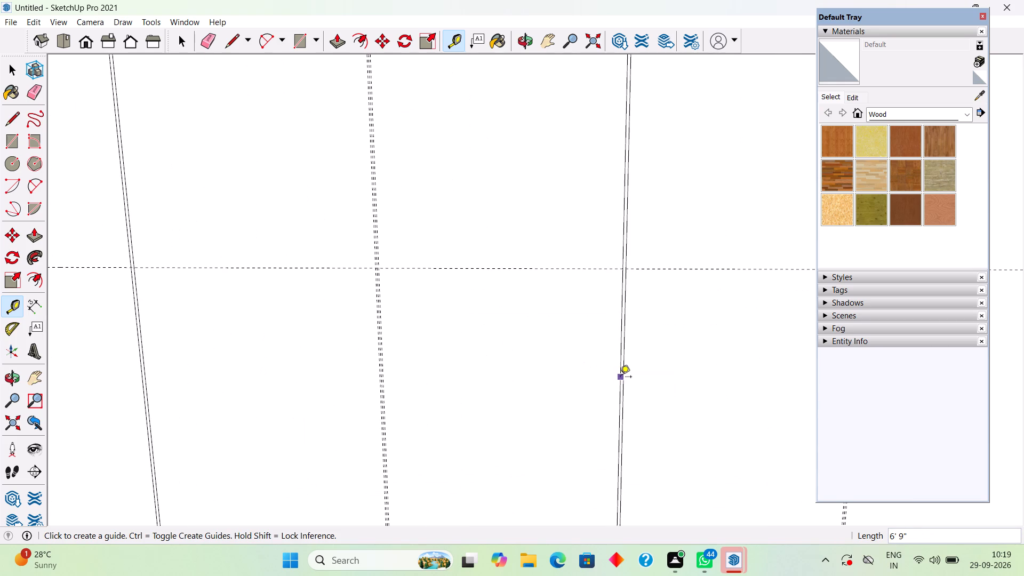
scroll(614, 377, "up", 3)
left_click(620, 375)
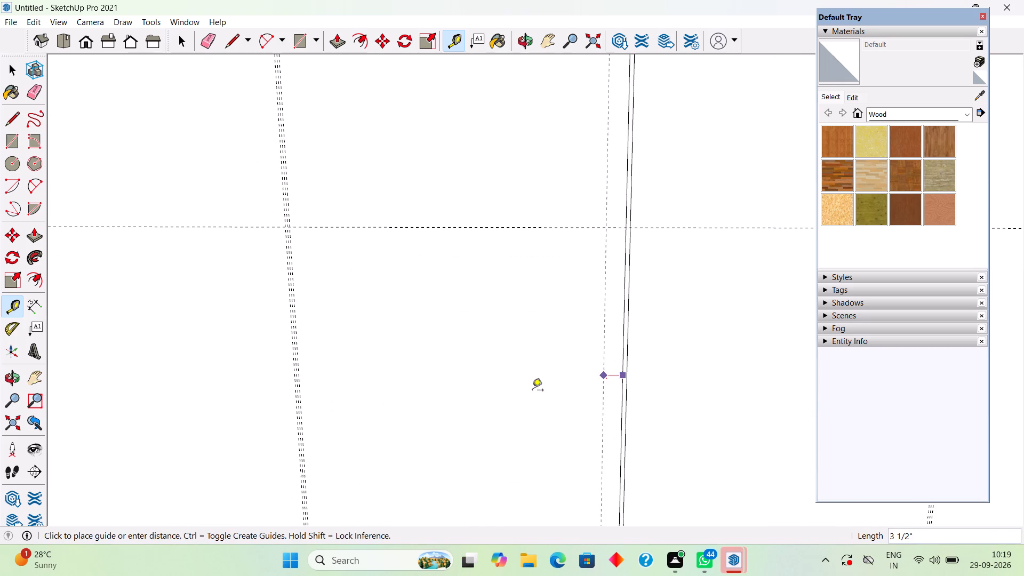
type("1.6'")
key("Return")
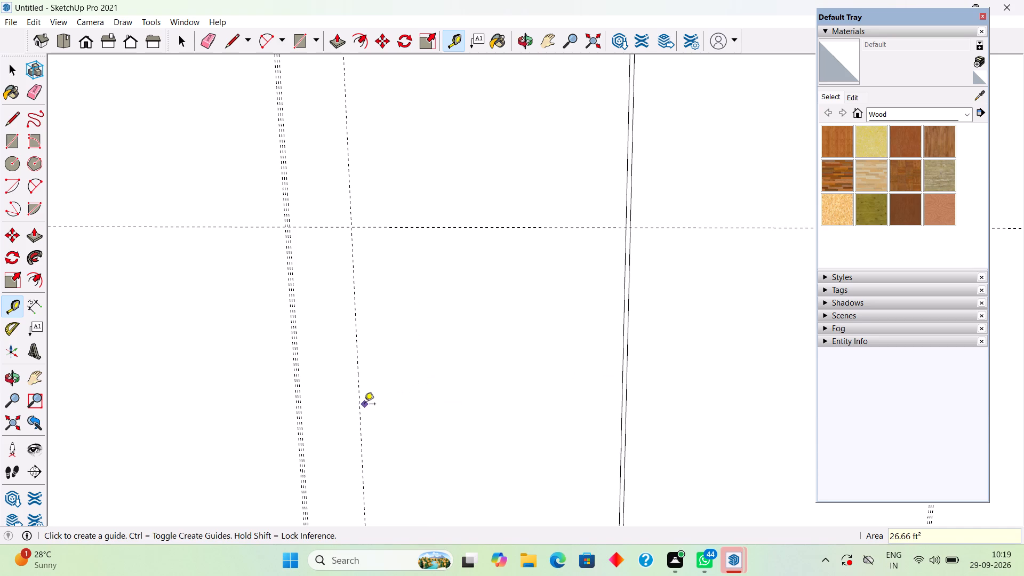
Place two vertical guides 0.15" away, one on each side of the second compartment's 1.6' guide.
left_click(360, 411)
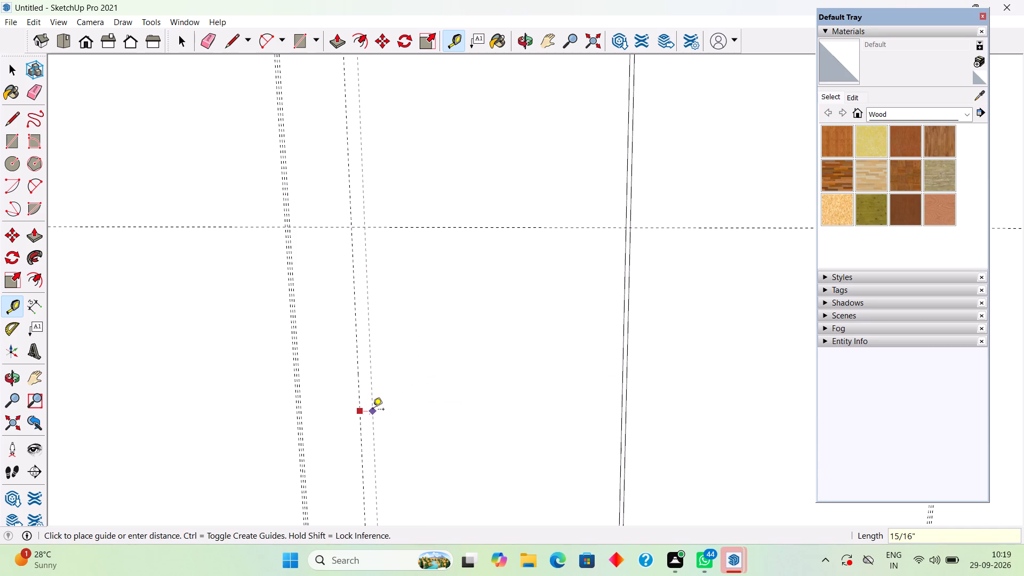
type(".15\"")
key("Return")
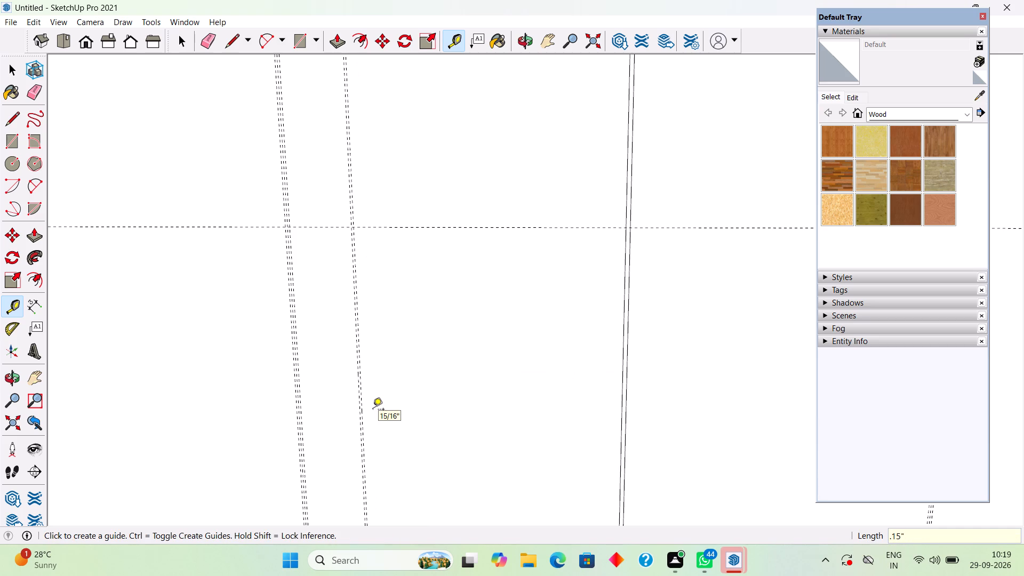
scroll(373, 410, "up", 3)
scroll(309, 356, "up", 7)
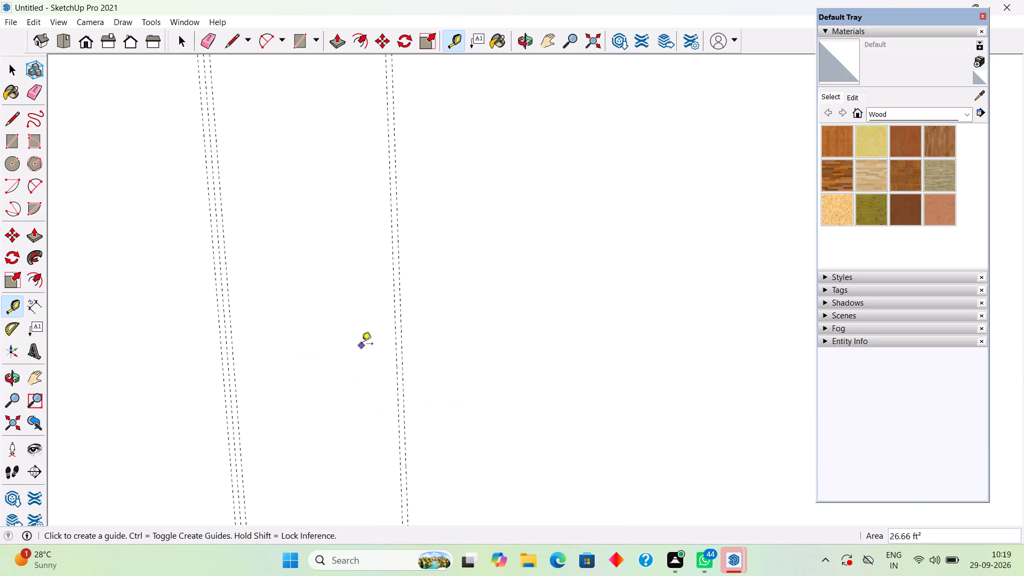
left_click_drag(395, 308, 390, 308)
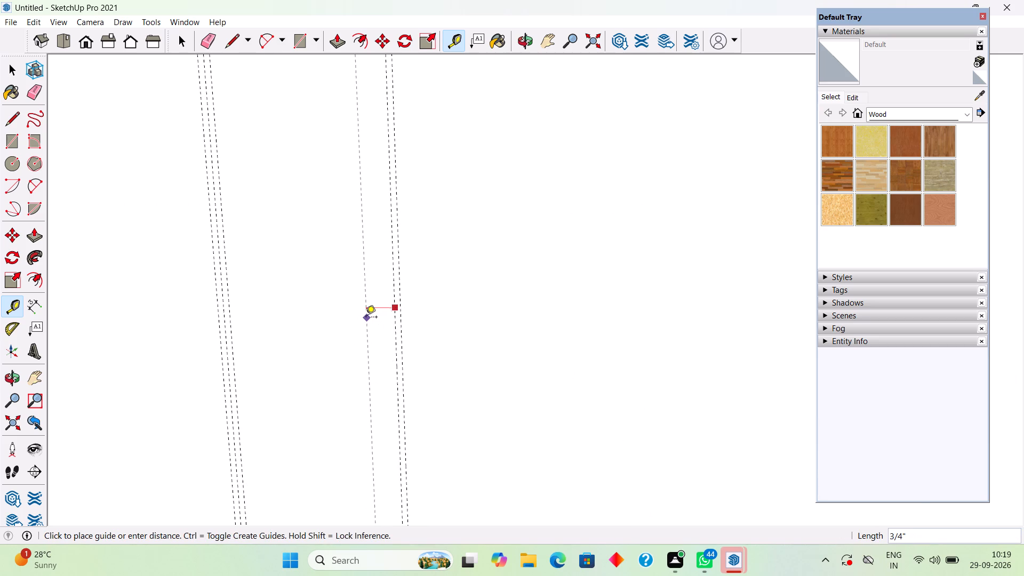
type(".15\"")
key("Return")
Place a vertical guide 1.6' from the wardrobe's end edge, inside the third lower compartment.
scroll(366, 318, "down", 12)
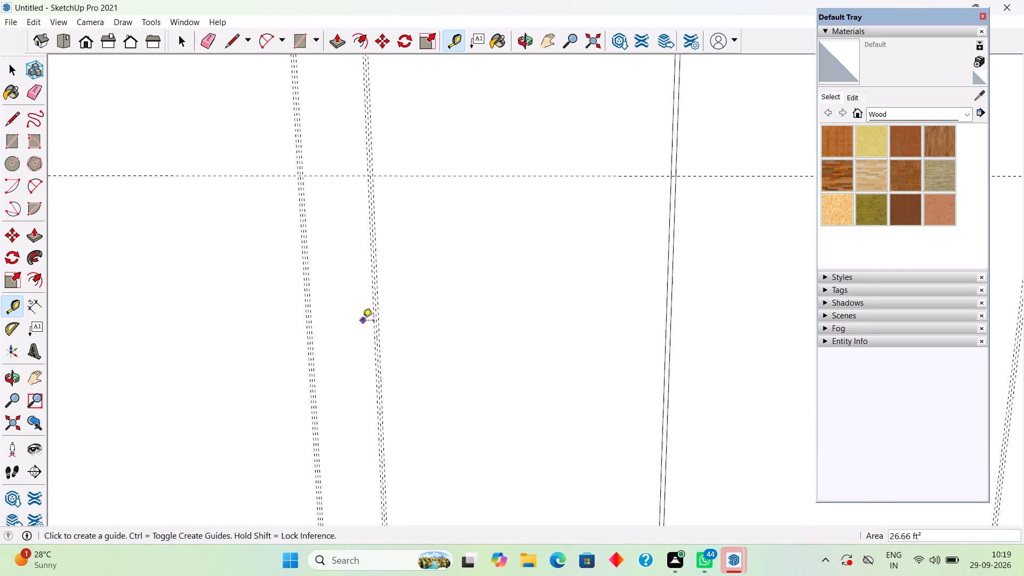
scroll(363, 321, "down", 19)
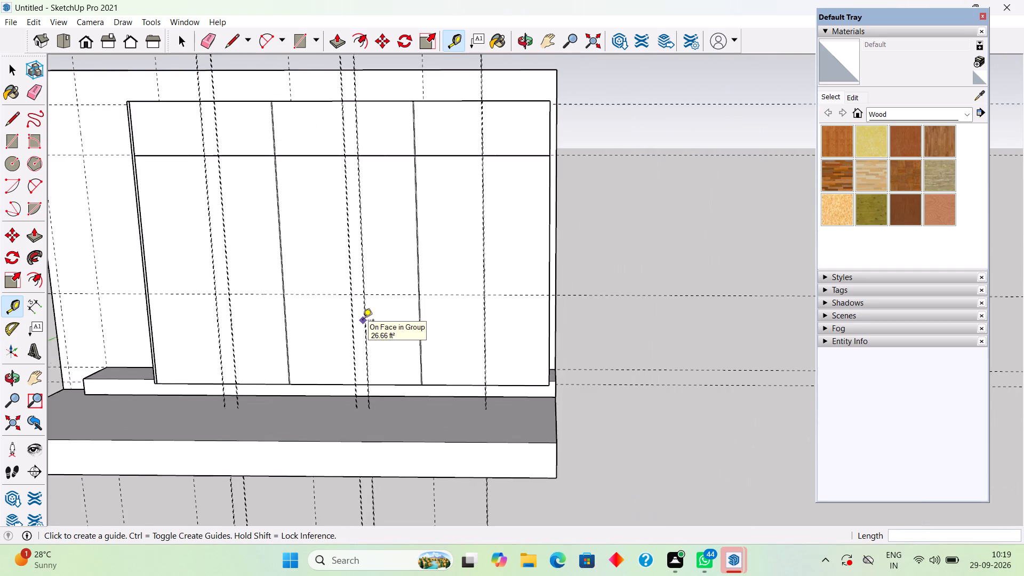
scroll(524, 306, "up", 16)
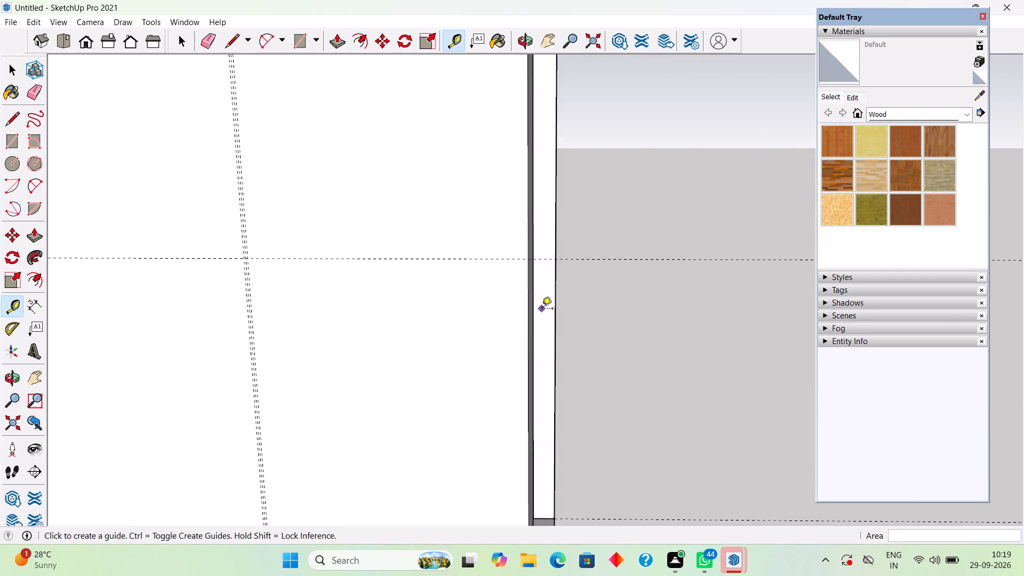
scroll(542, 309, "up", 2)
left_click(517, 314)
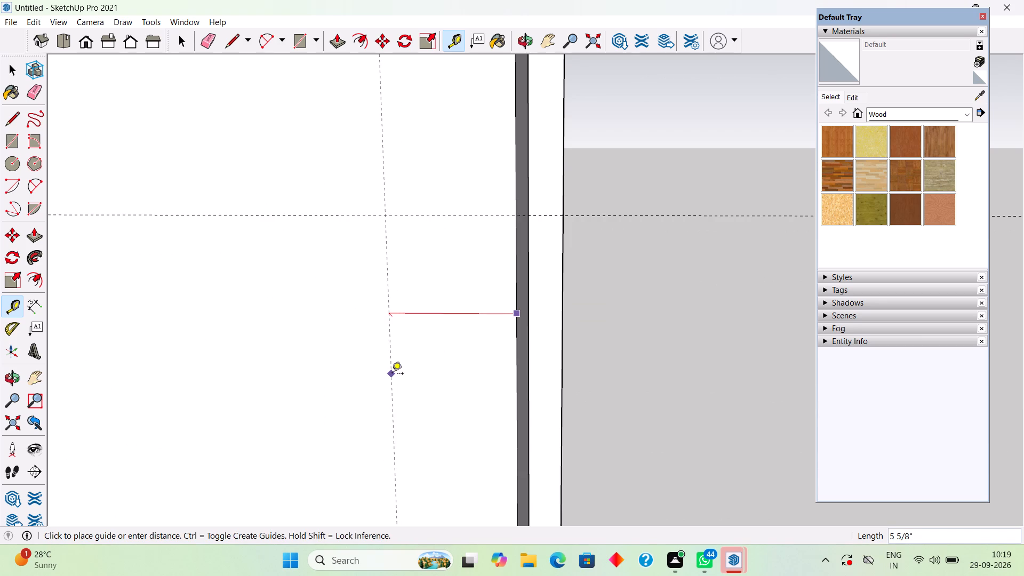
type("1.6'")
key("Return")
Place two vertical guides 0.15" away, one on each side of the third compartment's 1.6' guide.
scroll(392, 374, "up", 1)
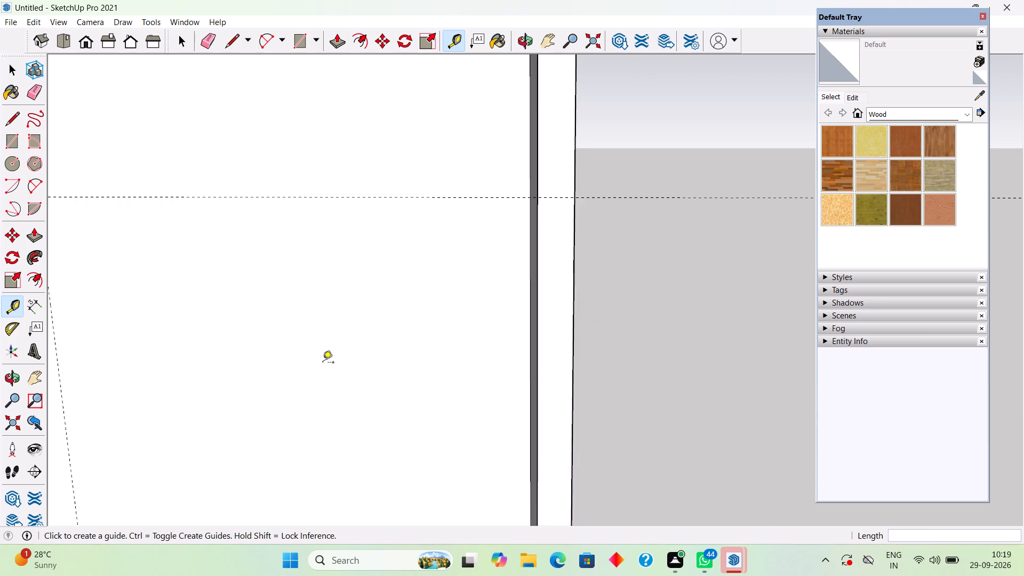
scroll(313, 362, "down", 18)
scroll(223, 375, "up", 10)
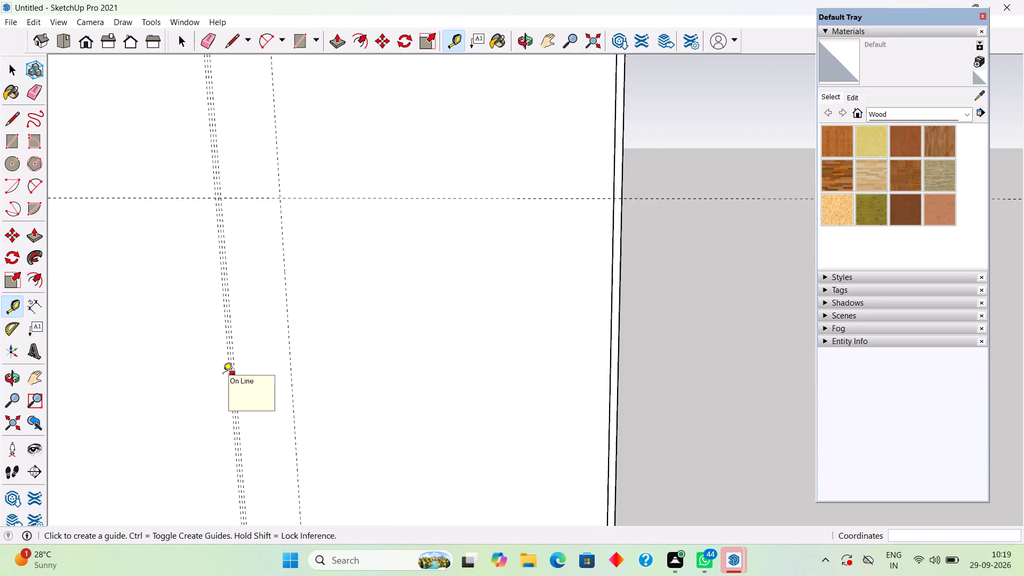
scroll(223, 375, "up", 5)
left_click(316, 353)
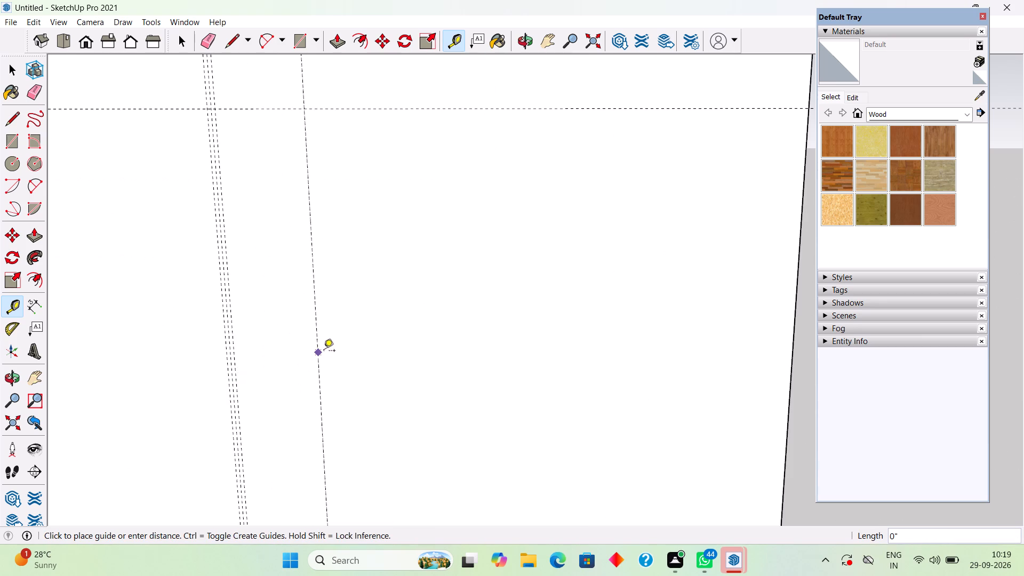
type(".15")
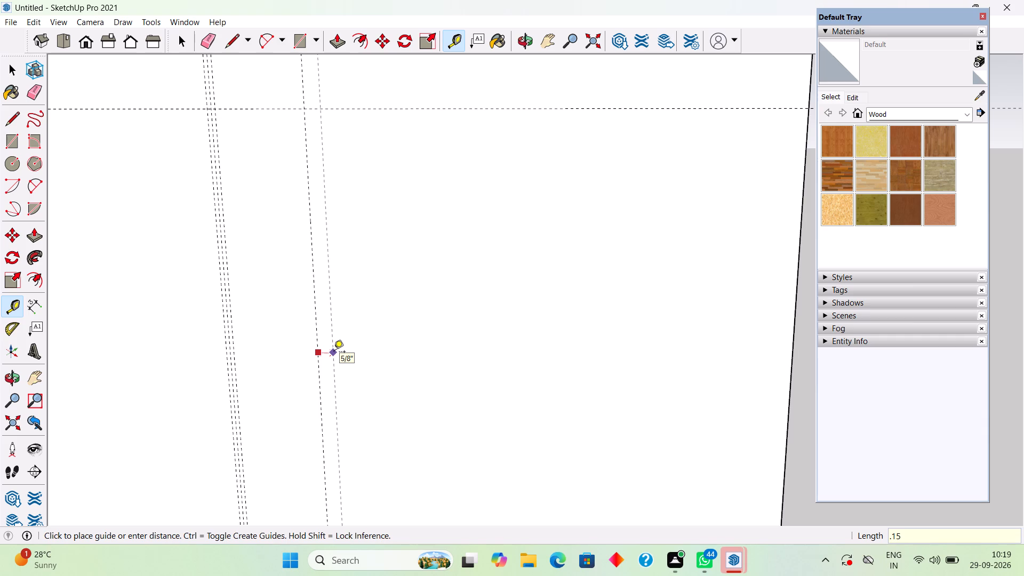
key("shift+quotedbl")
key("Return")
scroll(332, 351, "up", 6)
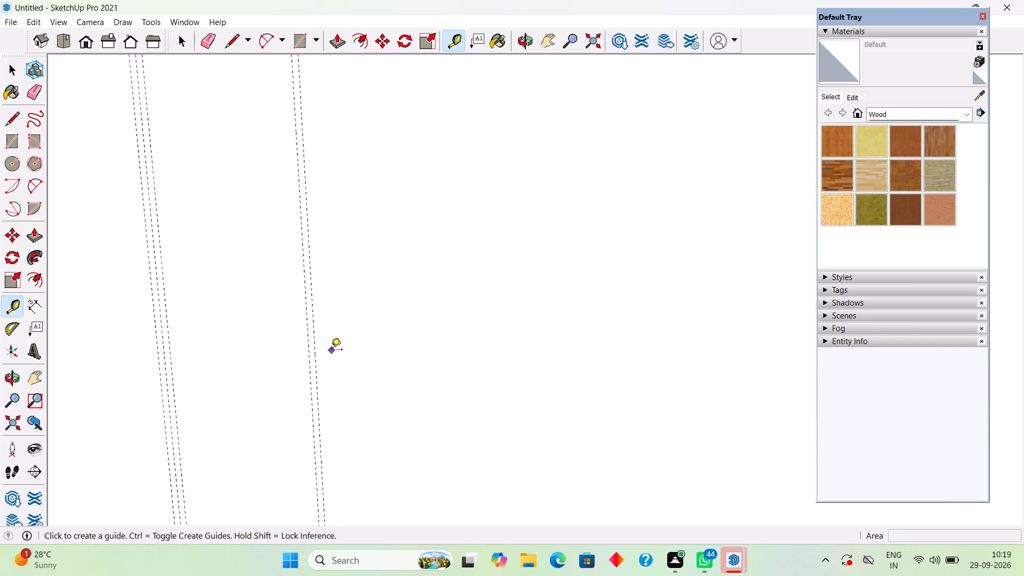
left_click(306, 349)
type(".15\"")
key("Return")
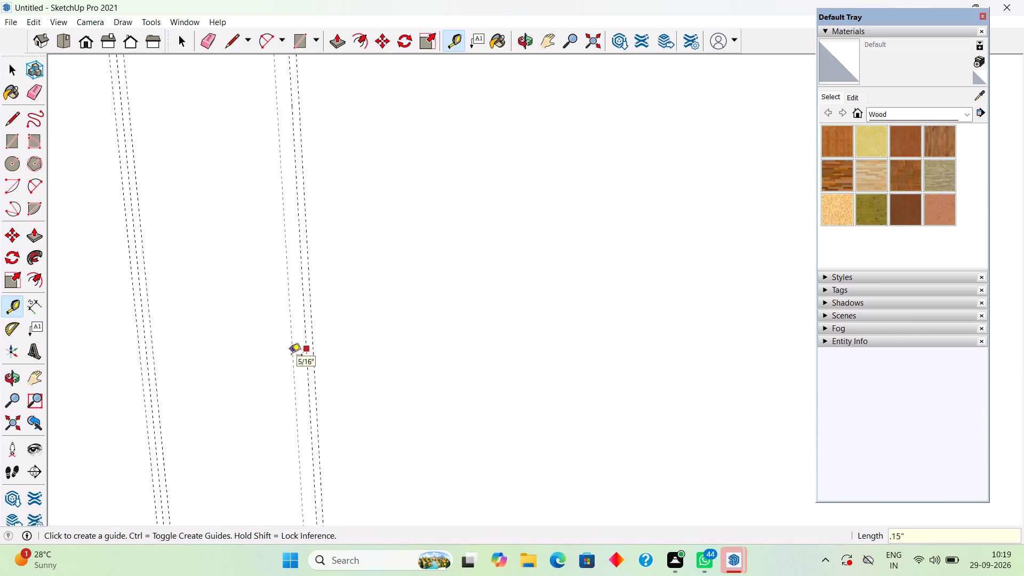
key("space")
scroll(291, 356, "down", 20)
scroll(291, 356, "down", 1)
scroll(378, 453, "down", 6)
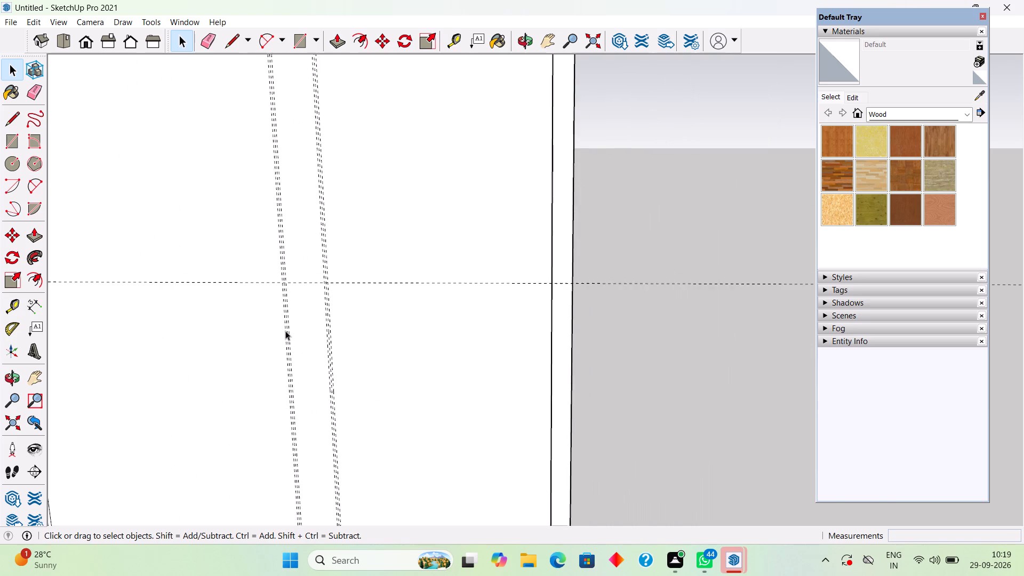
Place a horizontal guide 9" below the existing horizontal guide that crosses the three lower compartments.
scroll(285, 331, "down", 10)
middle_click_drag(308, 324, 702, 314, "shift")
scroll(702, 314, "down", 4)
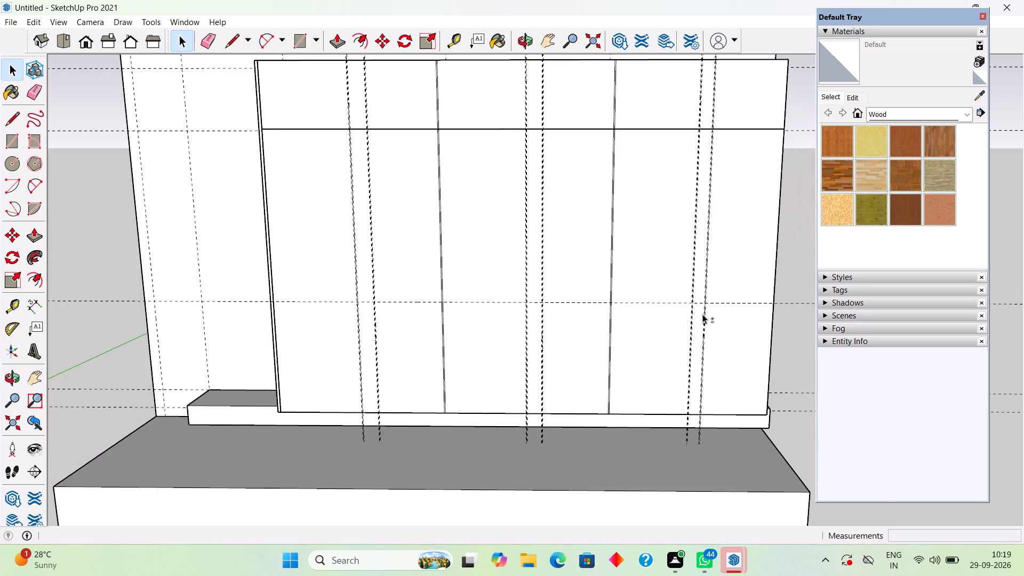
scroll(597, 291, "down", 2)
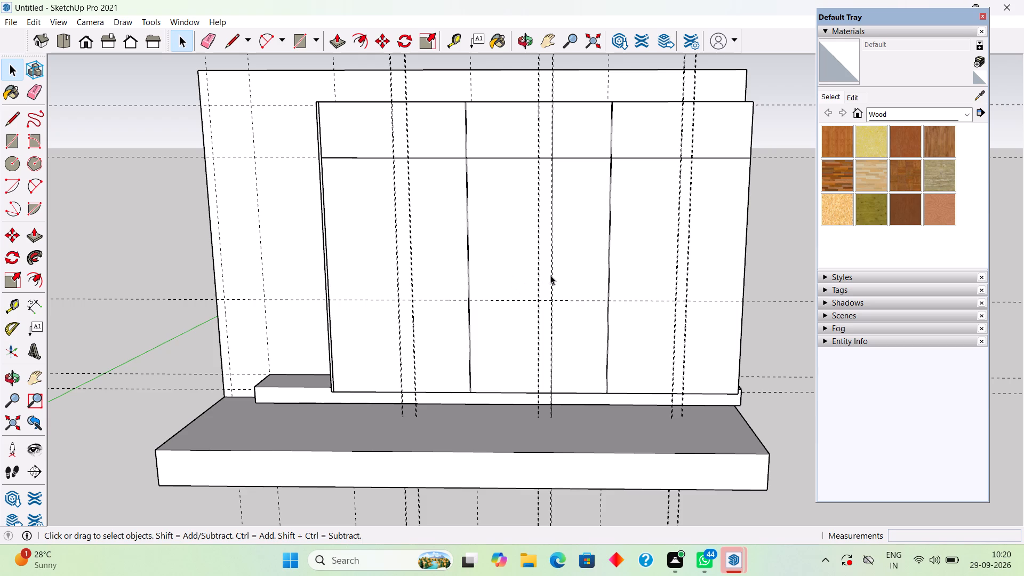
key("t")
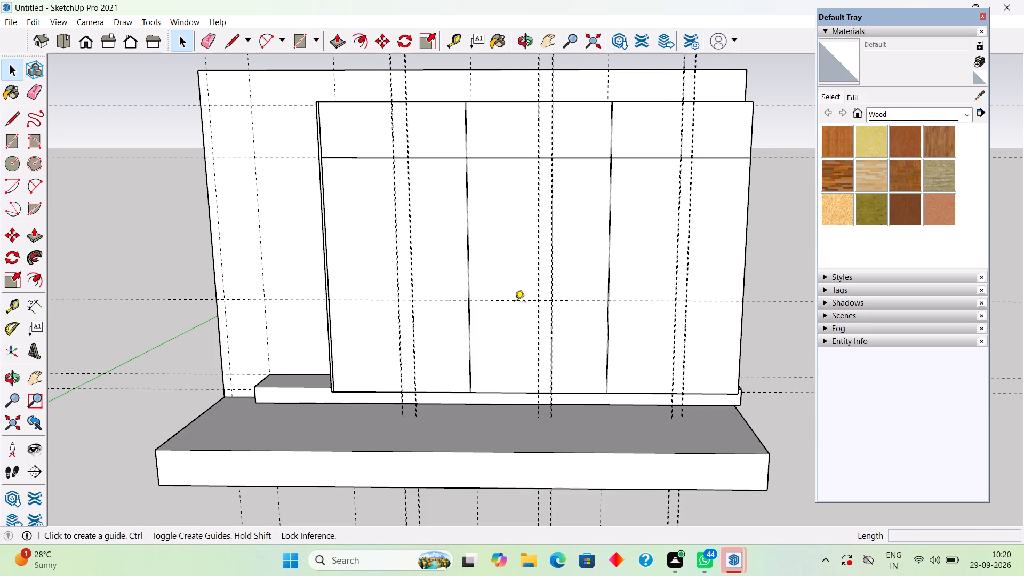
left_click(481, 301)
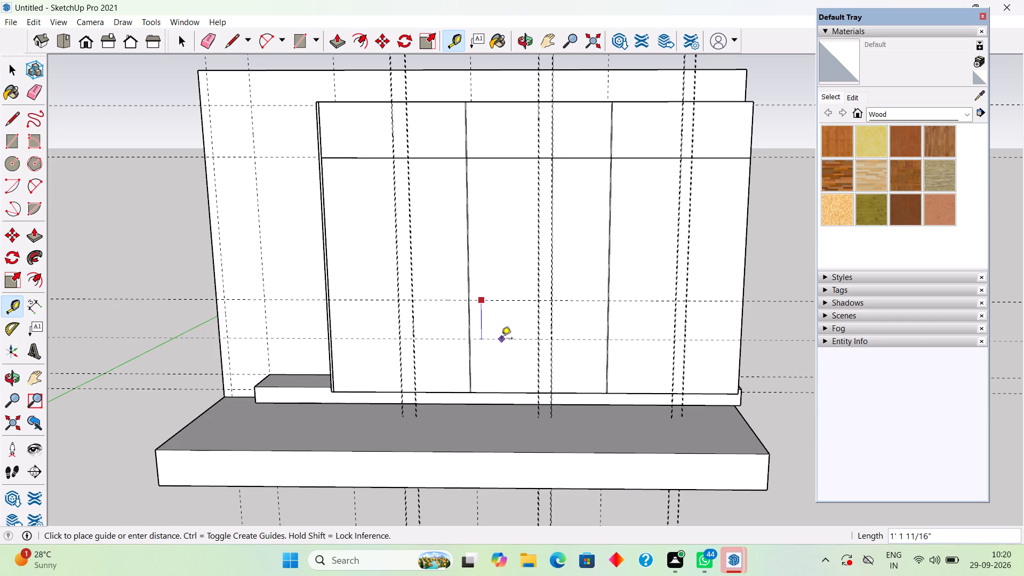
type("9\"")
key("Return")
key("space")
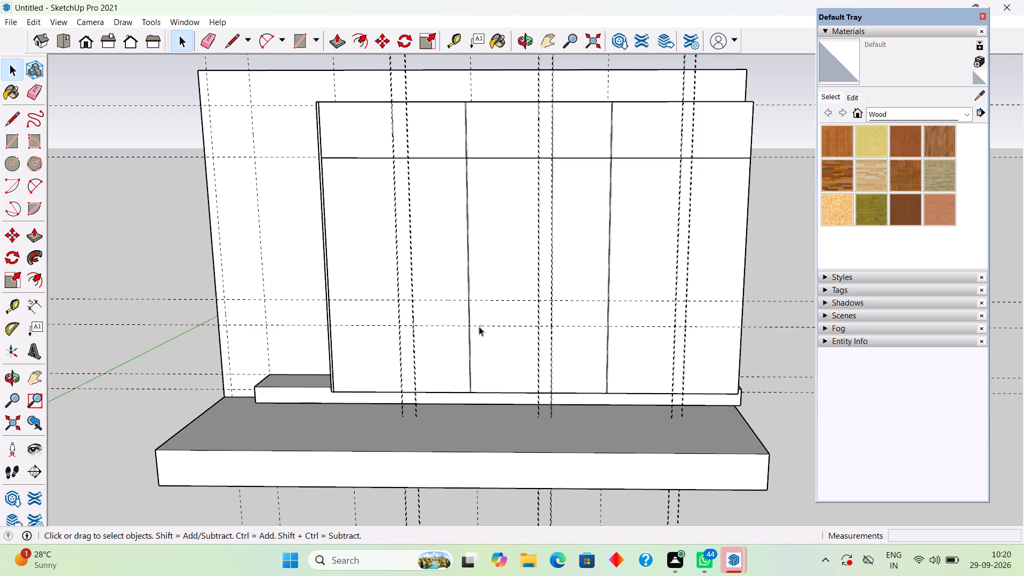
Place two horizontal guides 0.15" away from the new lower horizontal guide, one above and one below it.
scroll(413, 327, "up", 18)
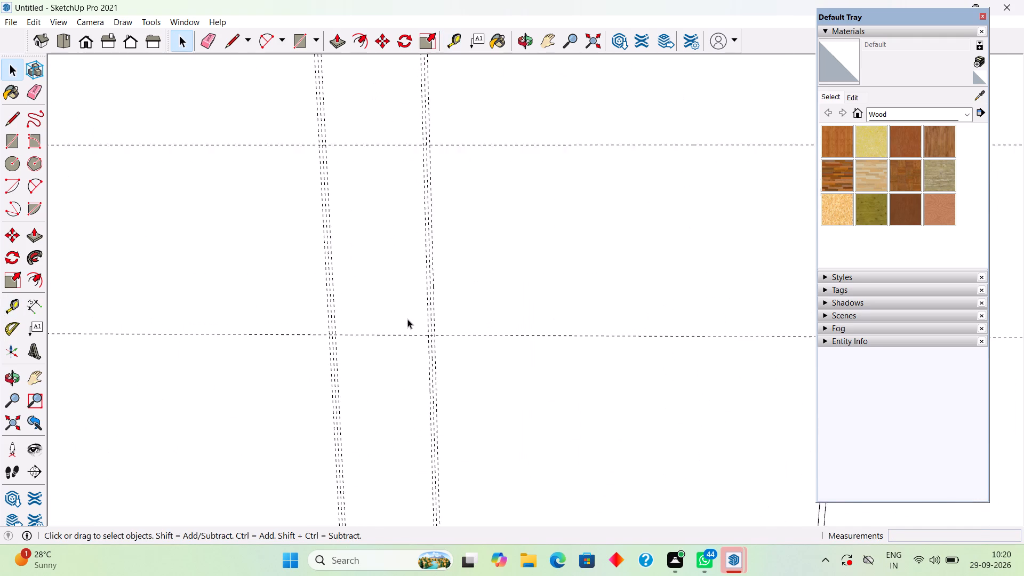
scroll(407, 319, "up", 3)
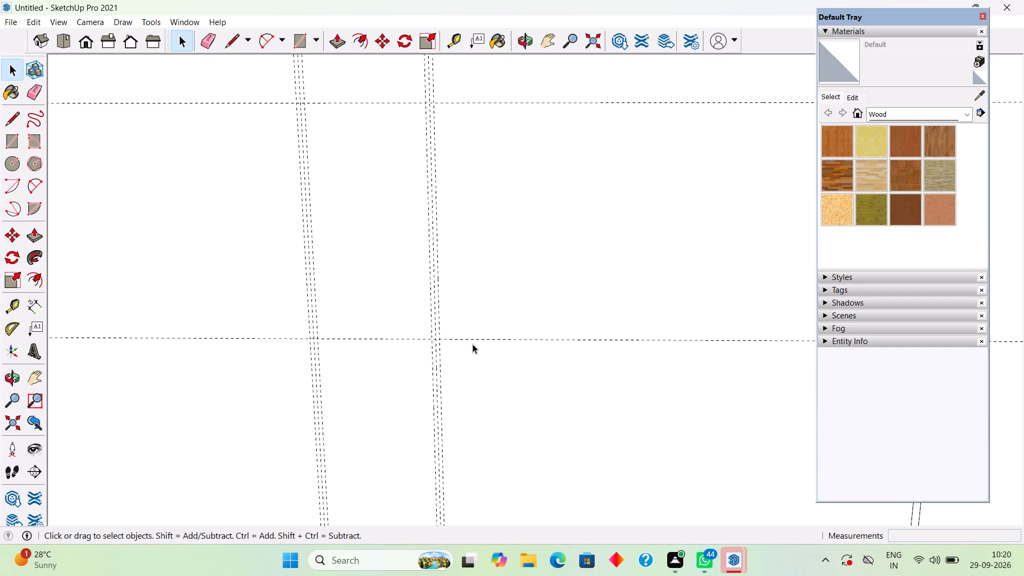
key("t")
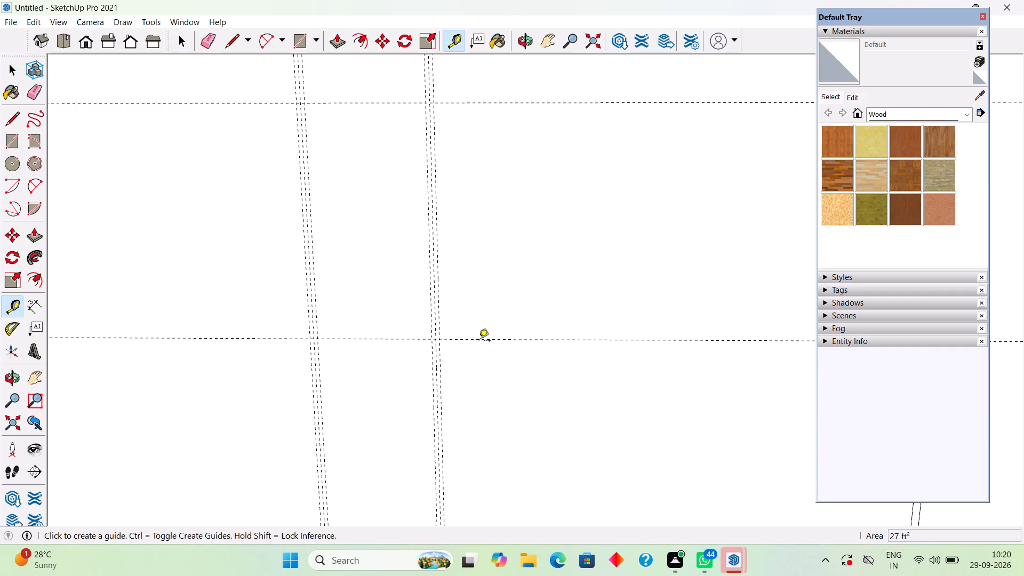
left_click(479, 341)
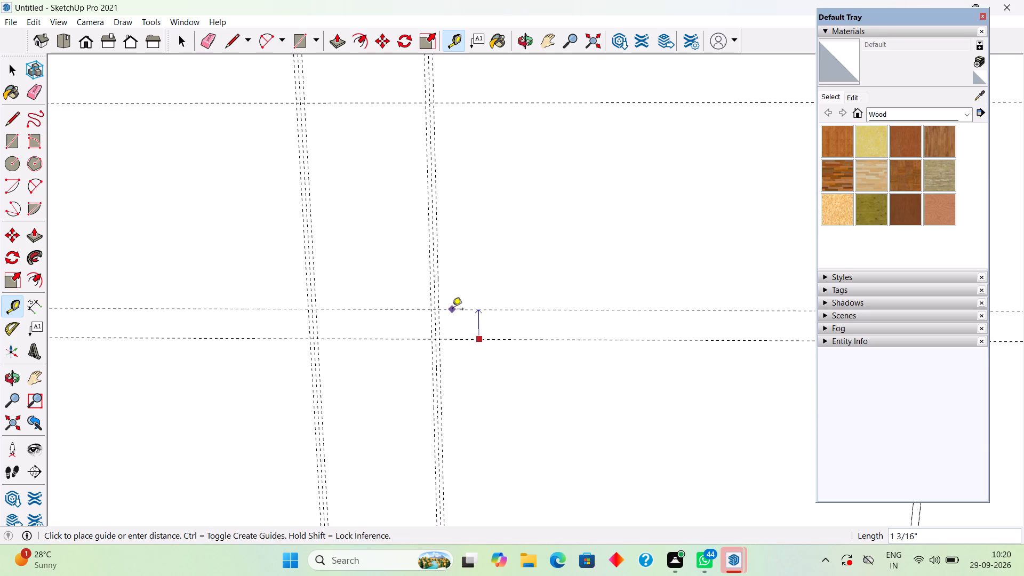
key("period")
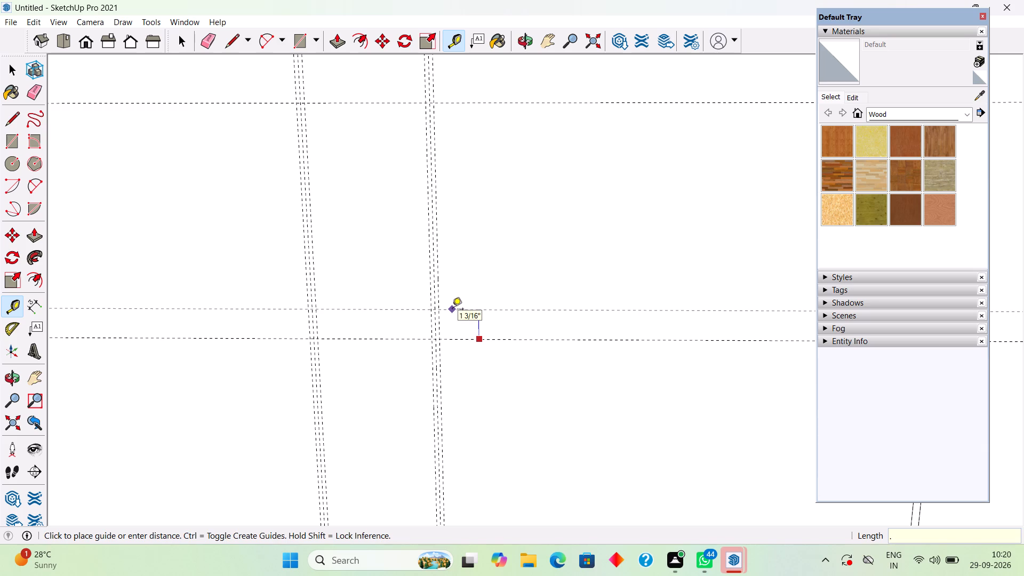
type("15\"")
key("Return")
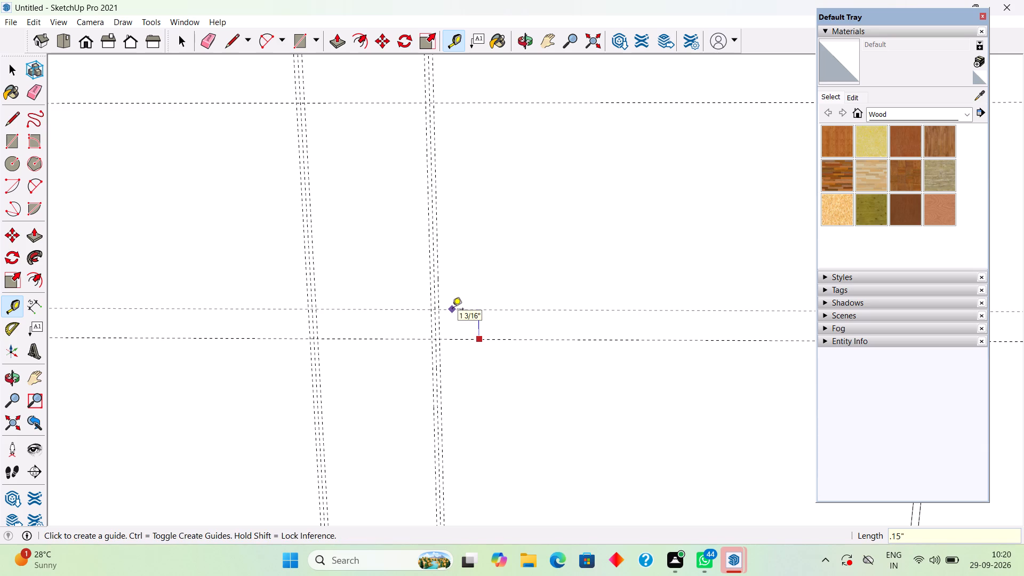
left_click(413, 340)
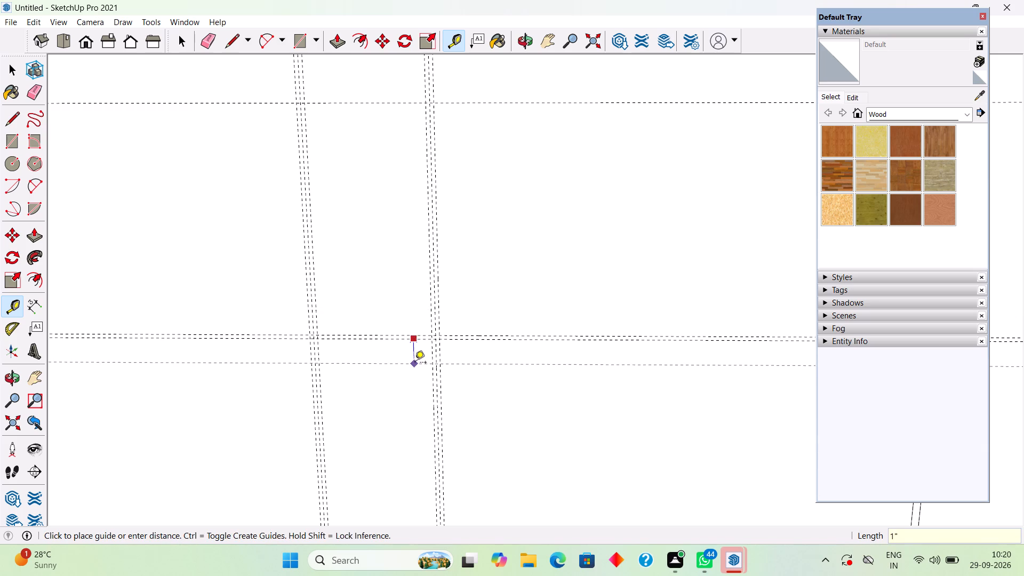
type(".15\"")
key("Return")
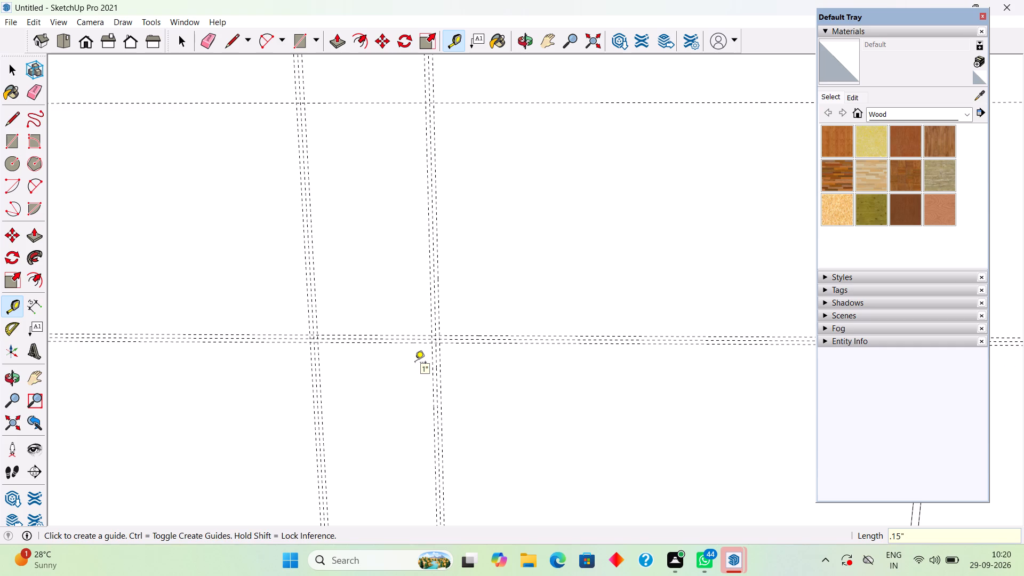
key("space")
Draw a line across the first compartment's first vertical guide trio at the wardrobe's top edge and 1' 6" down to the horizontal divider.
scroll(415, 363, "down", 5)
scroll(385, 263, "down", 6)
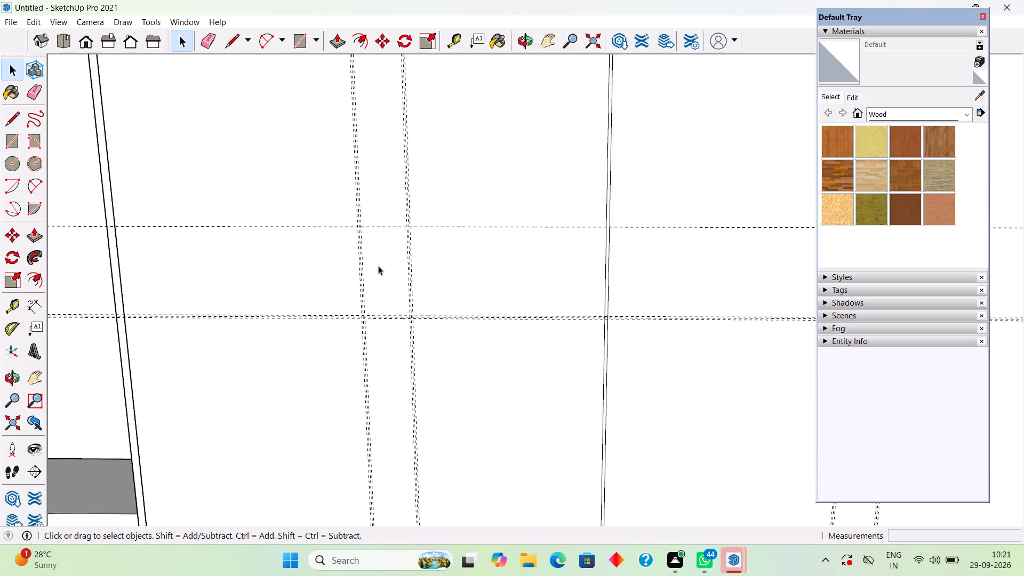
scroll(378, 266, "down", 6)
middle_click_drag(392, 246, 390, 420)
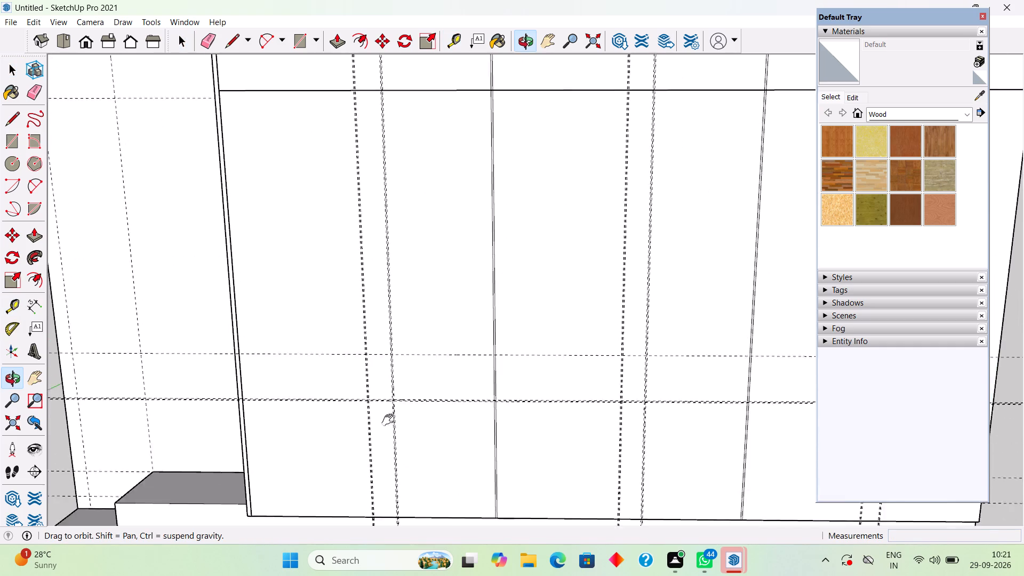
middle_click_drag(390, 420, 399, 538)
scroll(400, 535, "down", 4)
scroll(420, 410, "down", 4)
middle_click_drag(418, 413, 423, 340)
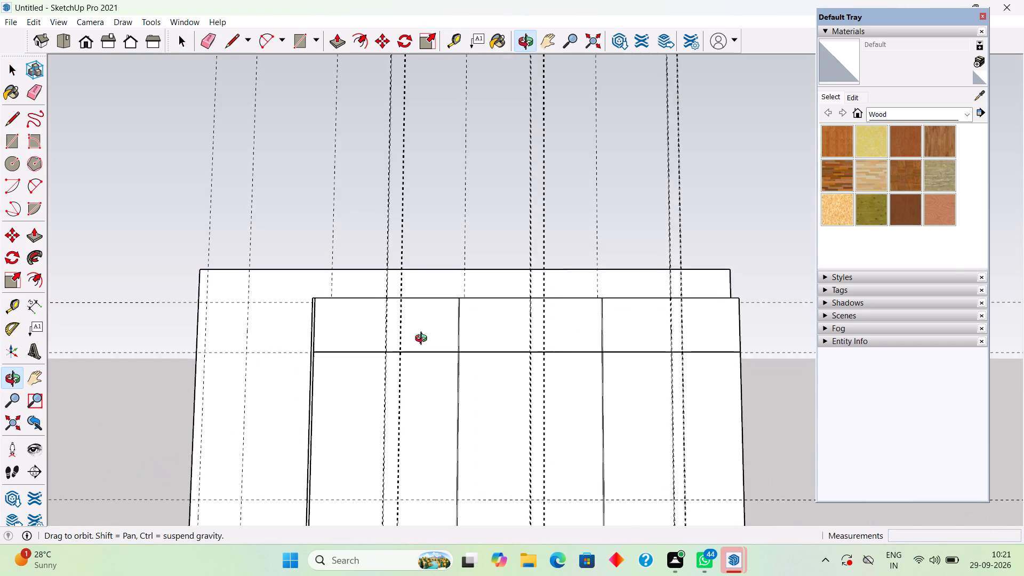
middle_click_drag(423, 340, 432, 377)
scroll(435, 384, "down", 1)
scroll(451, 452, "down", 7)
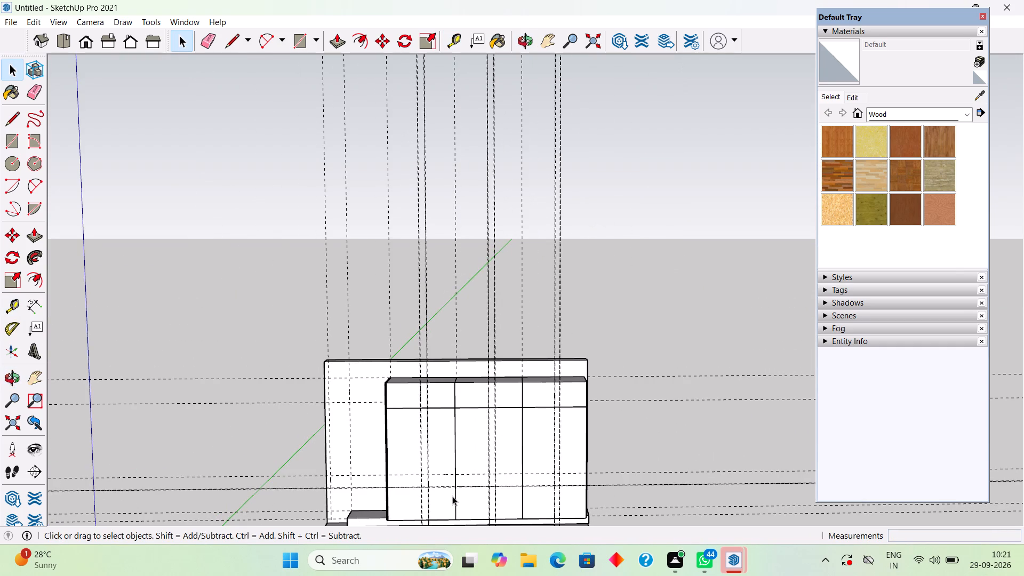
middle_click_drag(452, 496, 457, 470)
scroll(457, 471, "down", 1)
middle_click_drag(456, 473, 463, 368, "shift")
scroll(463, 368, "up", 7, "shift")
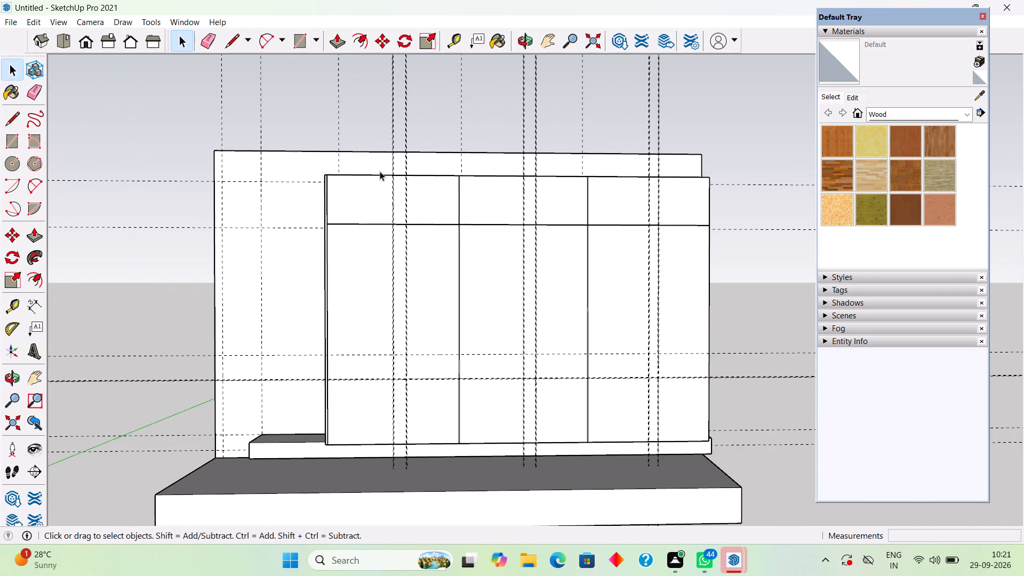
scroll(417, 191, "up", 10)
scroll(374, 196, "up", 4)
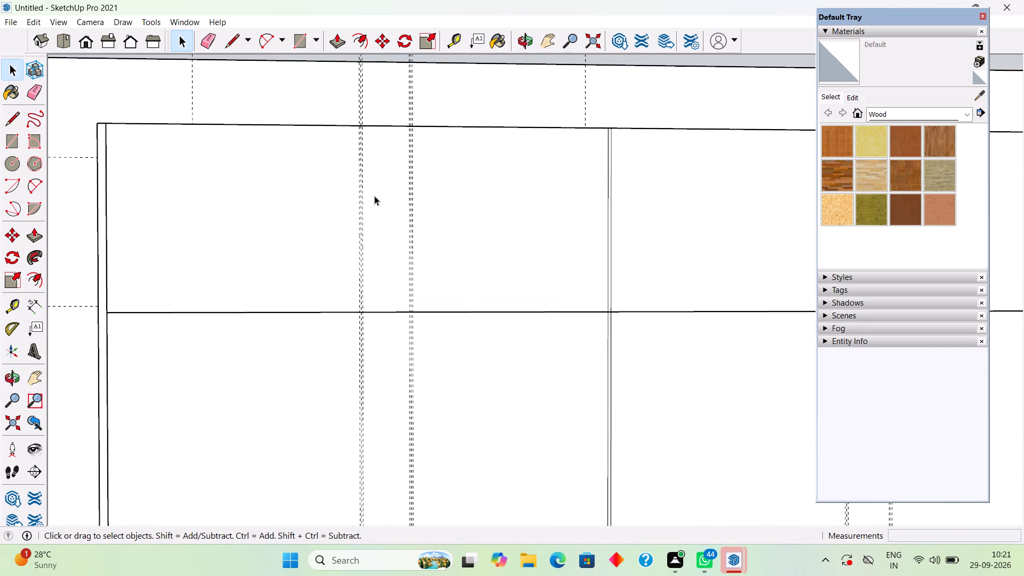
scroll(374, 196, "up", 5)
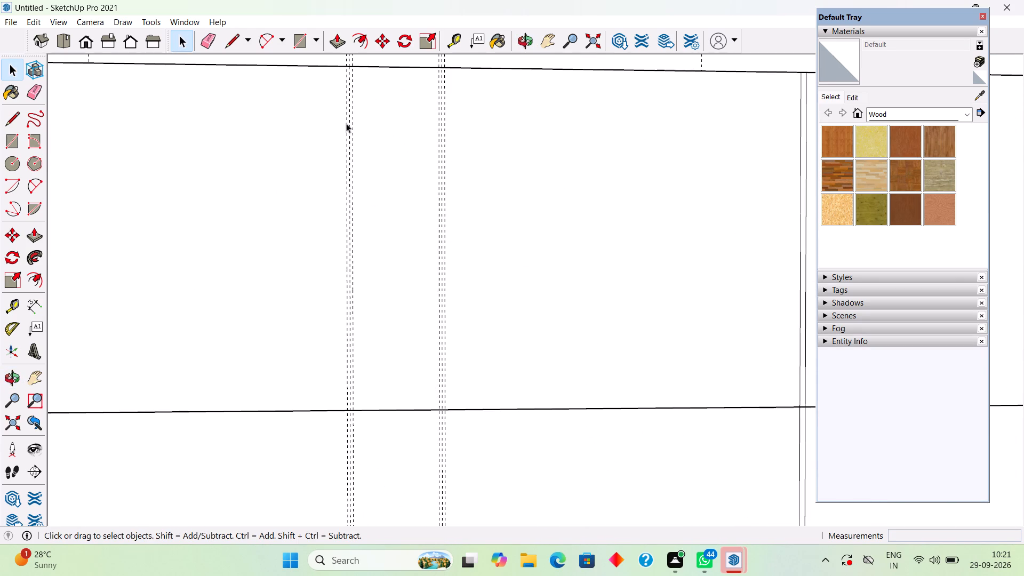
key("r")
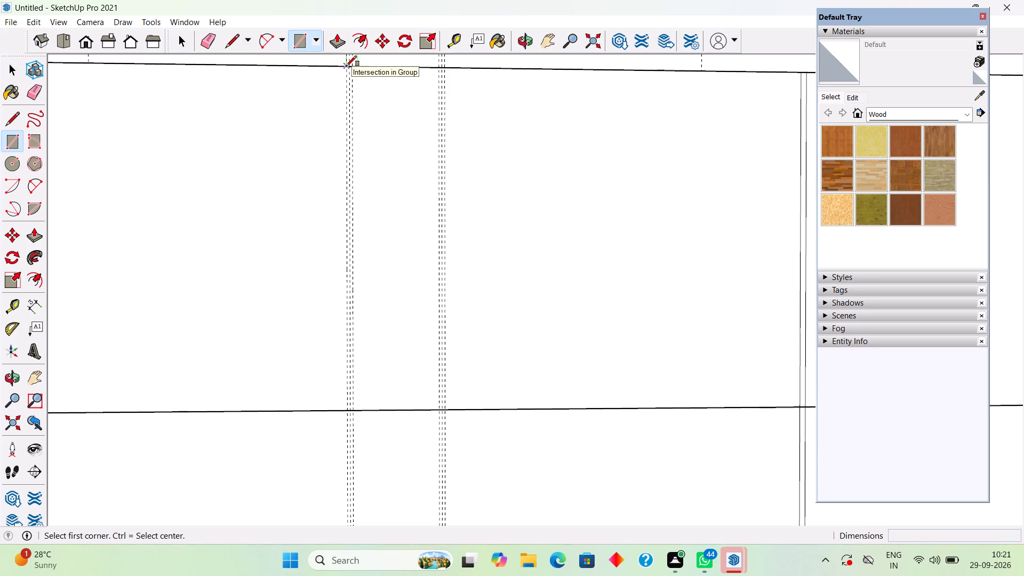
key("l")
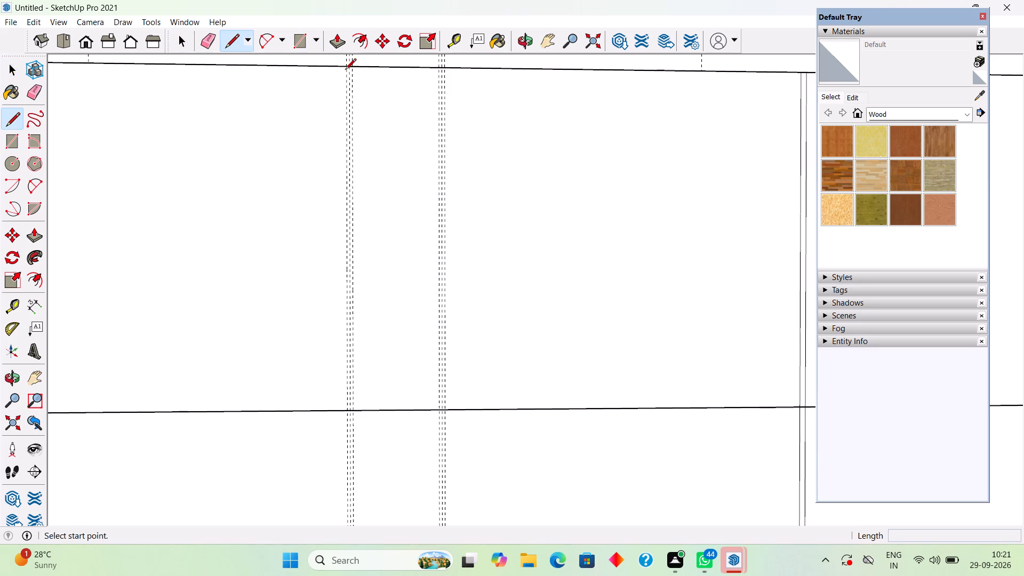
scroll(347, 73, "up", 3)
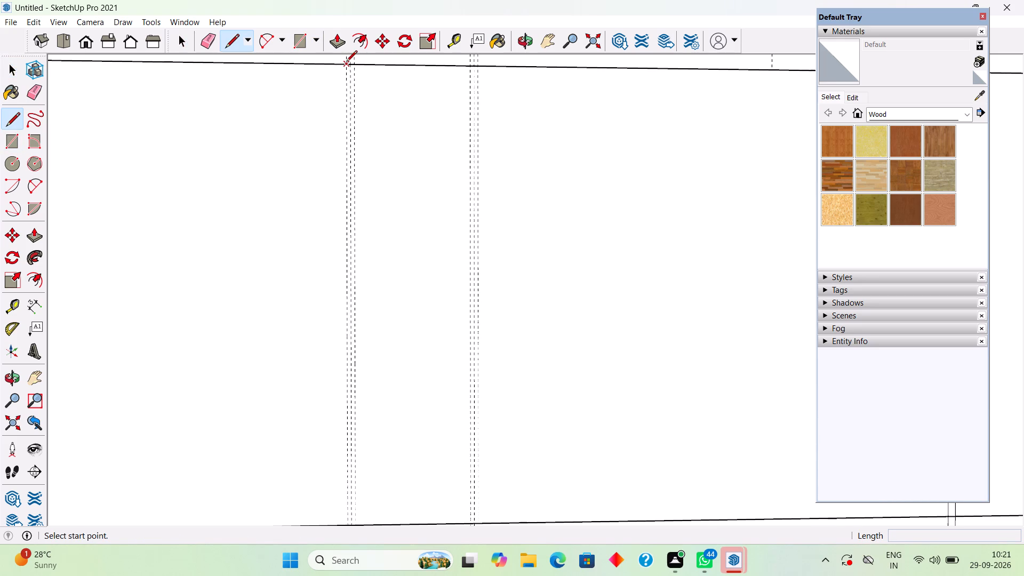
left_click(346, 63)
left_click(356, 65)
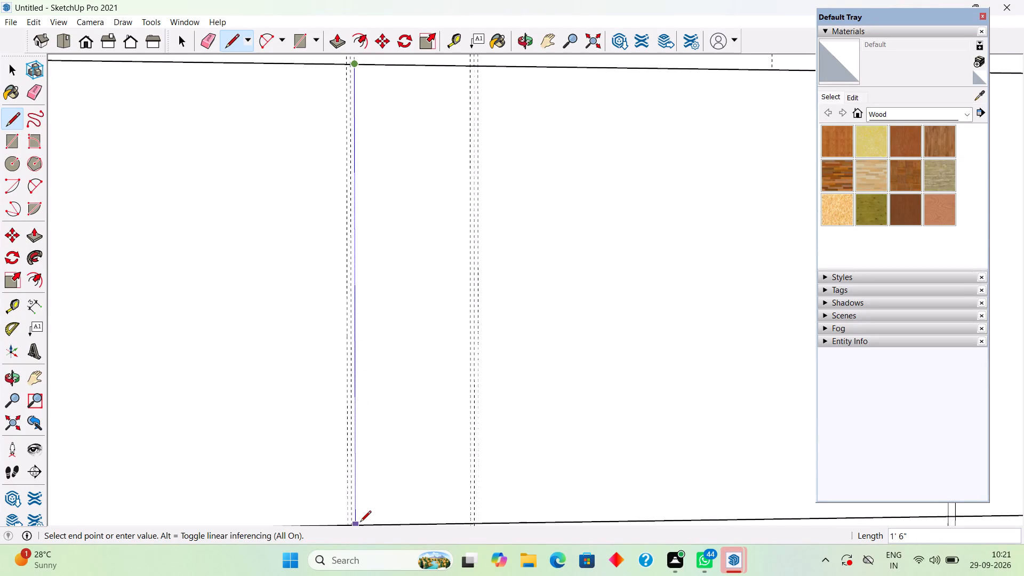
left_click(360, 523)
Continue the partition line 4' straight down along the same vertical guide to the upper horizontal guide.
scroll(363, 510, "down", 20)
scroll(363, 510, "down", 6)
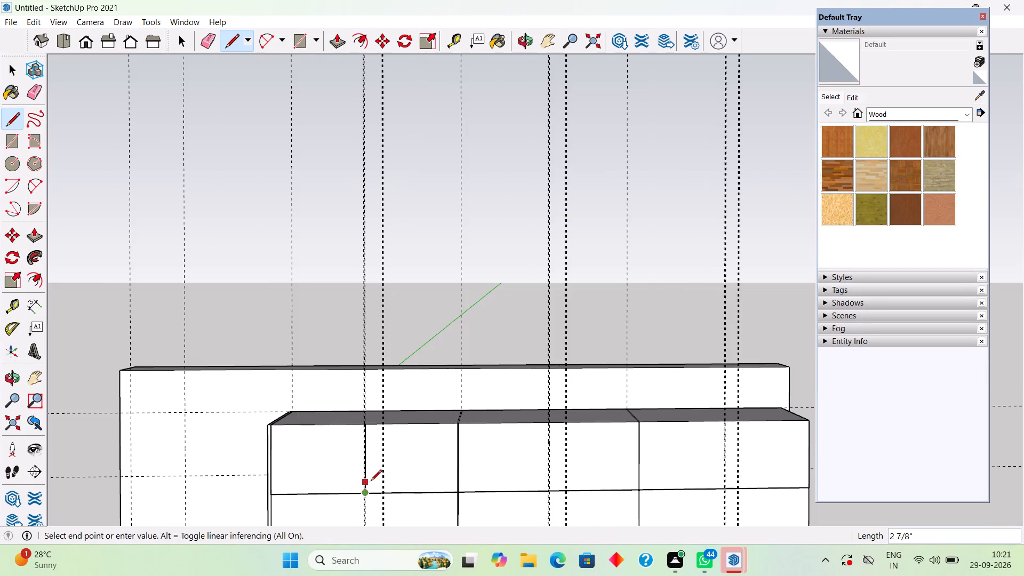
scroll(367, 516, "down", 3)
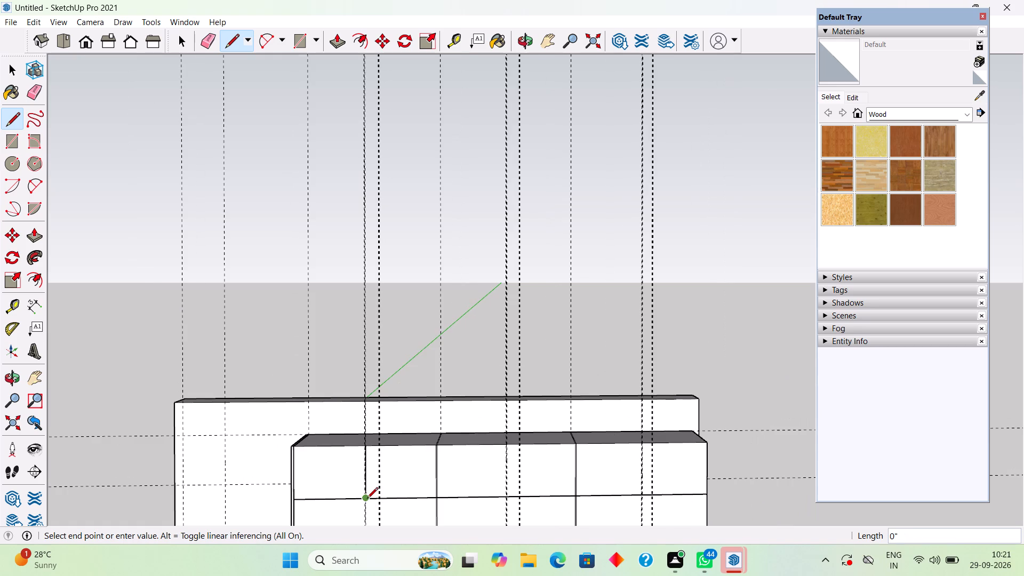
middle_click_drag(367, 499, 395, 163, "shift")
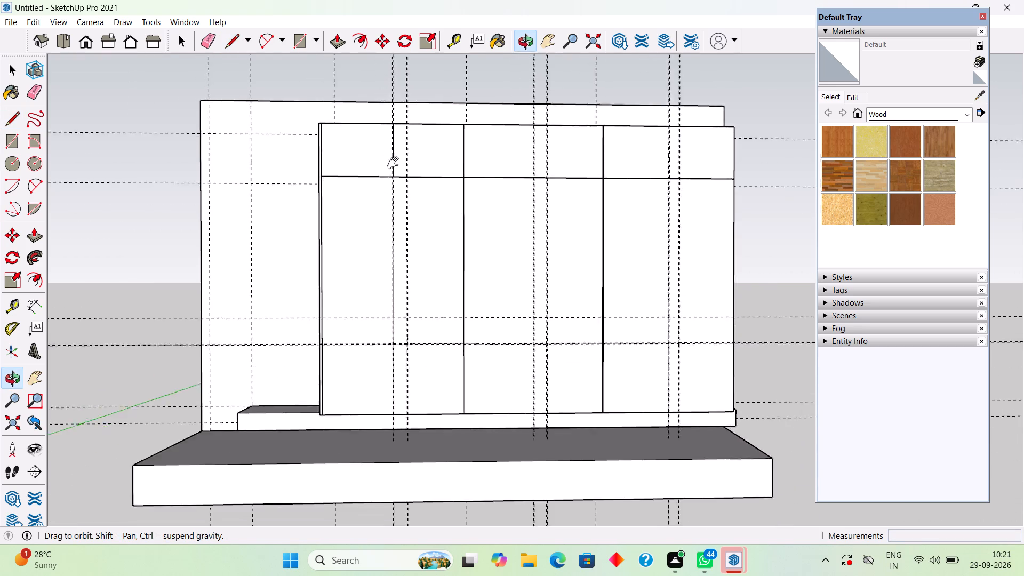
middle_click_drag(395, 163, 397, 119, "shift")
scroll(397, 129, "up", 11)
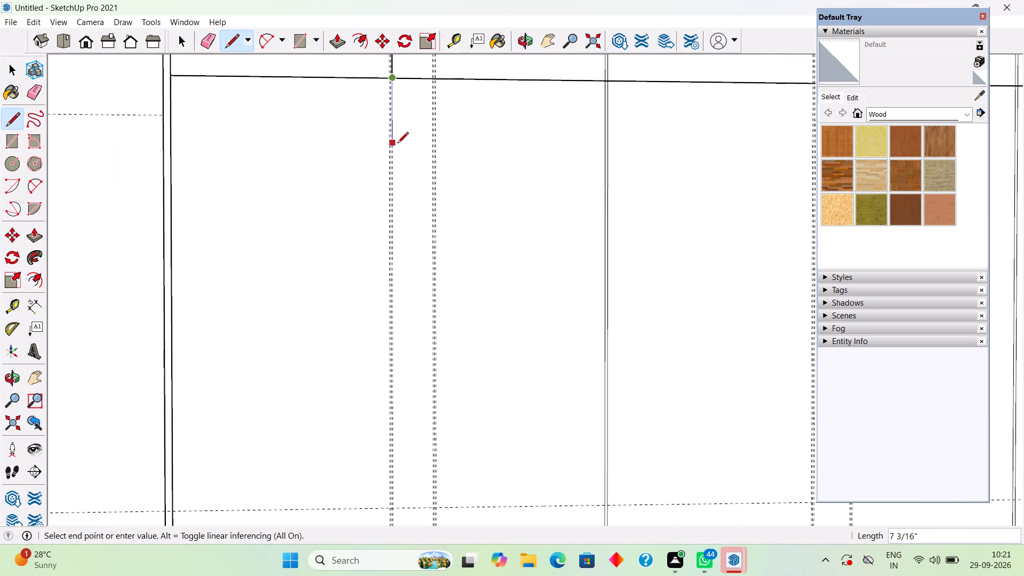
scroll(391, 167, "down", 3)
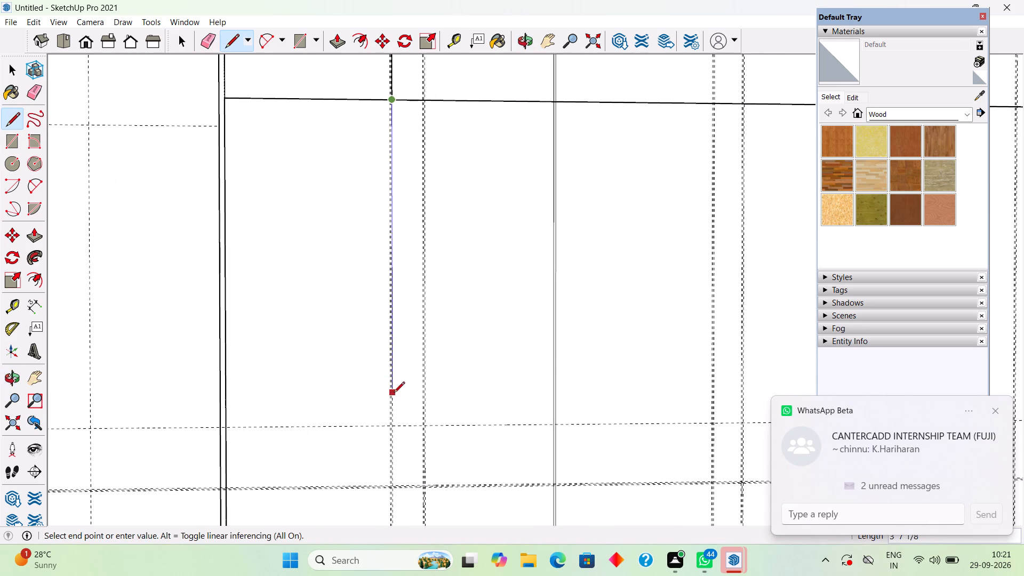
scroll(401, 420, "up", 4)
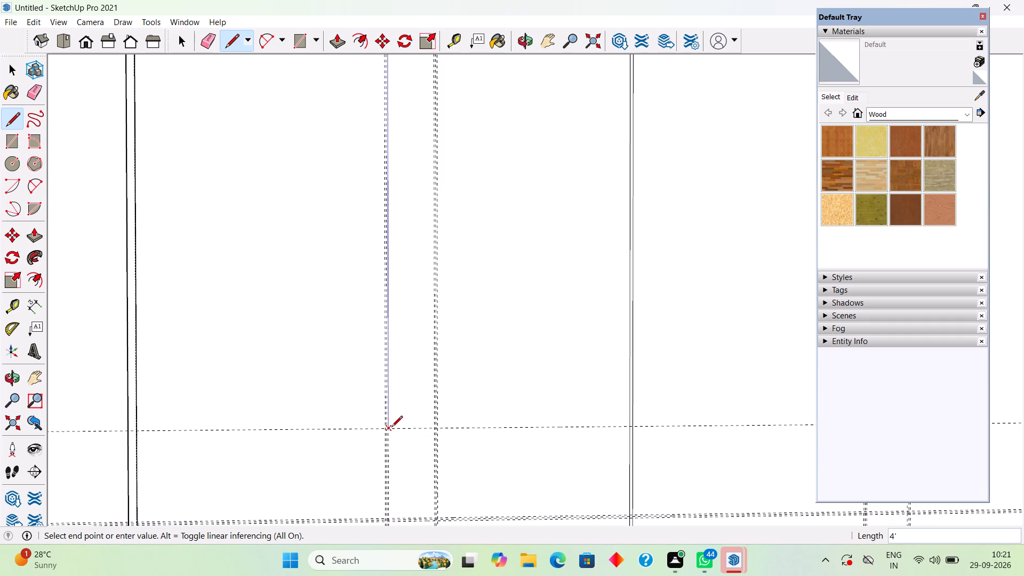
left_click(391, 428)
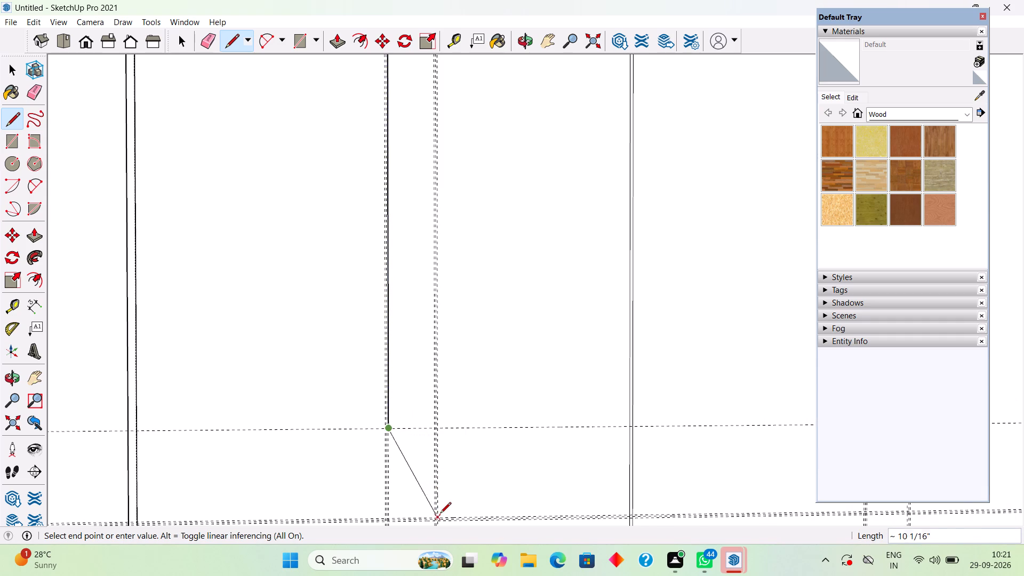
Draw a diagonal about 10 1/16" long to where the second trio's far vertical guide meets the top guide of the lower horizontal trio.
scroll(440, 514, "up", 4)
middle_click_drag(441, 514, 429, 302, "shift")
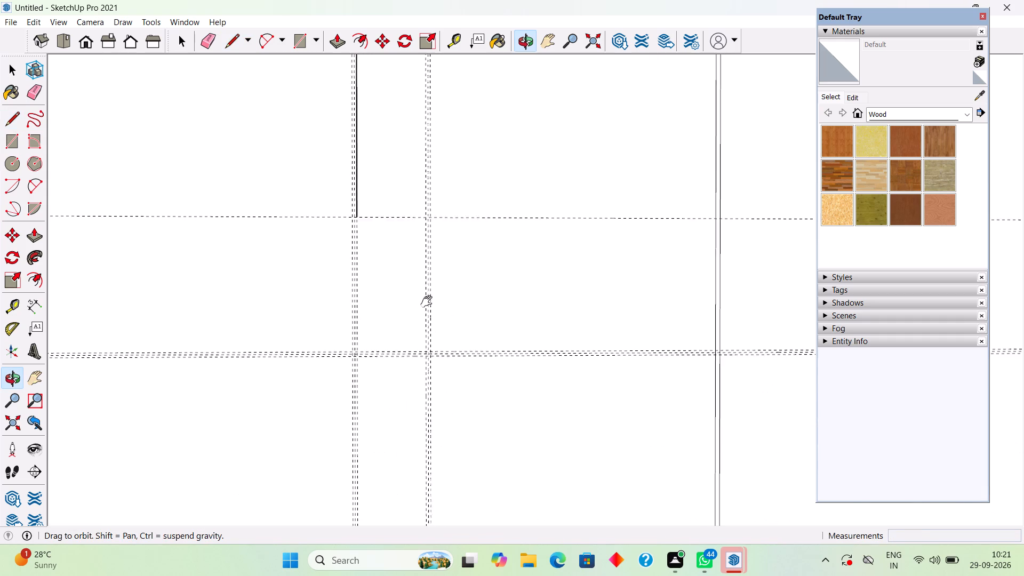
middle_click_drag(429, 302, 423, 274, "shift")
scroll(423, 274, "up", 5)
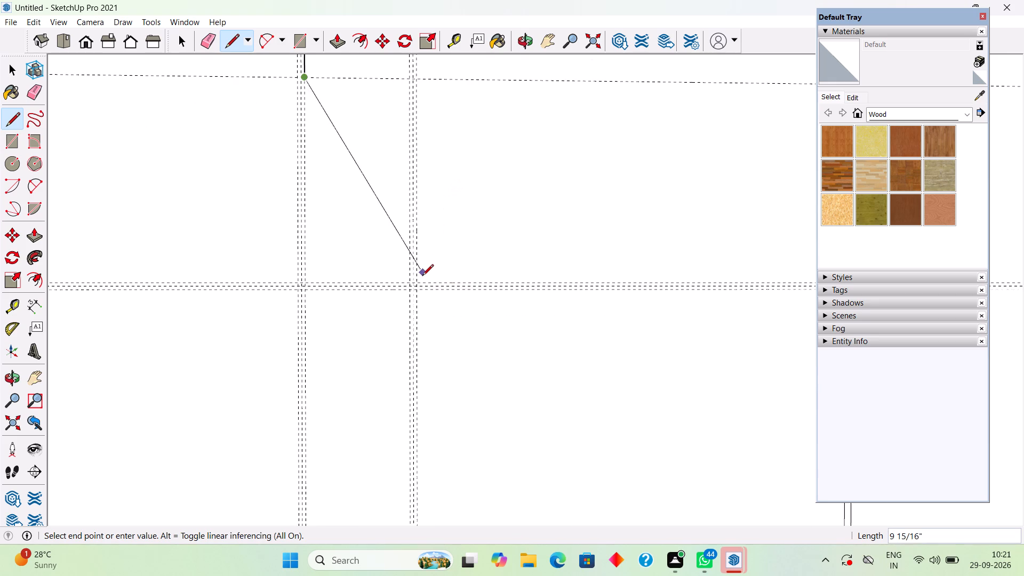
scroll(422, 276, "up", 3)
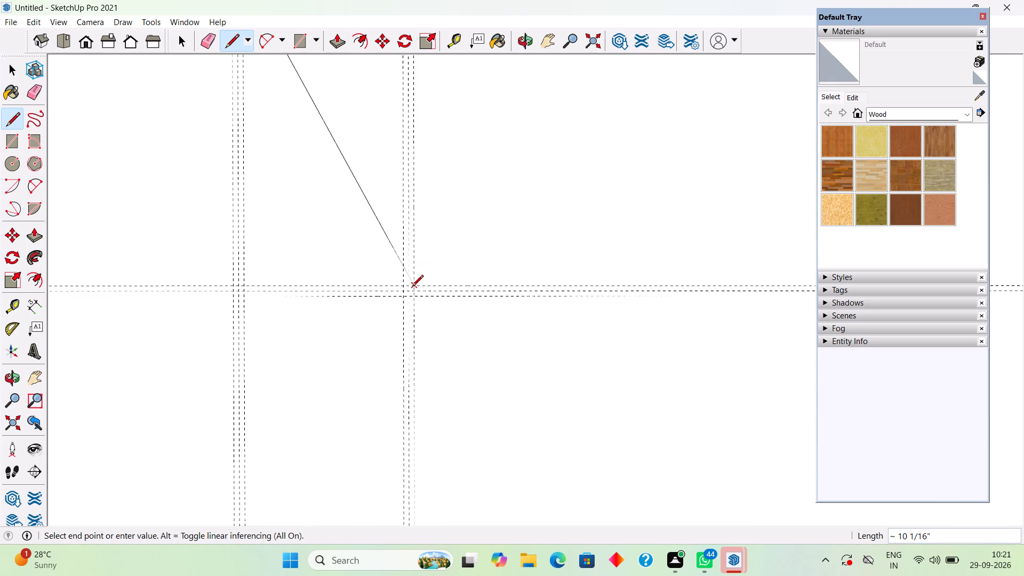
left_click(412, 287)
scroll(411, 323, "down", 13)
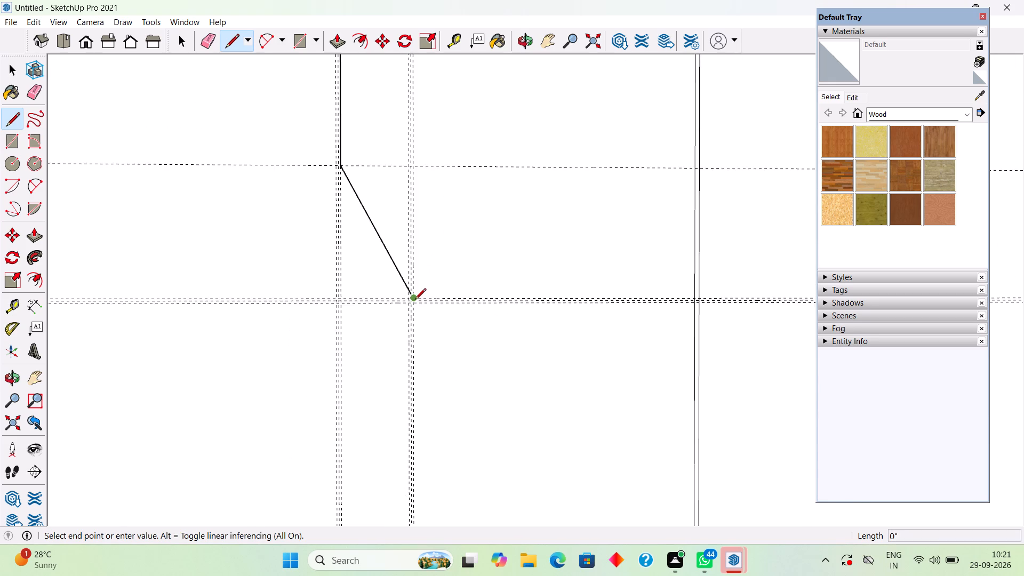
Continue the partition line about 2' straight down the second trio's far vertical guide to the wardrobe's bottom edge.
scroll(415, 300, "down", 12)
scroll(415, 429, "up", 2)
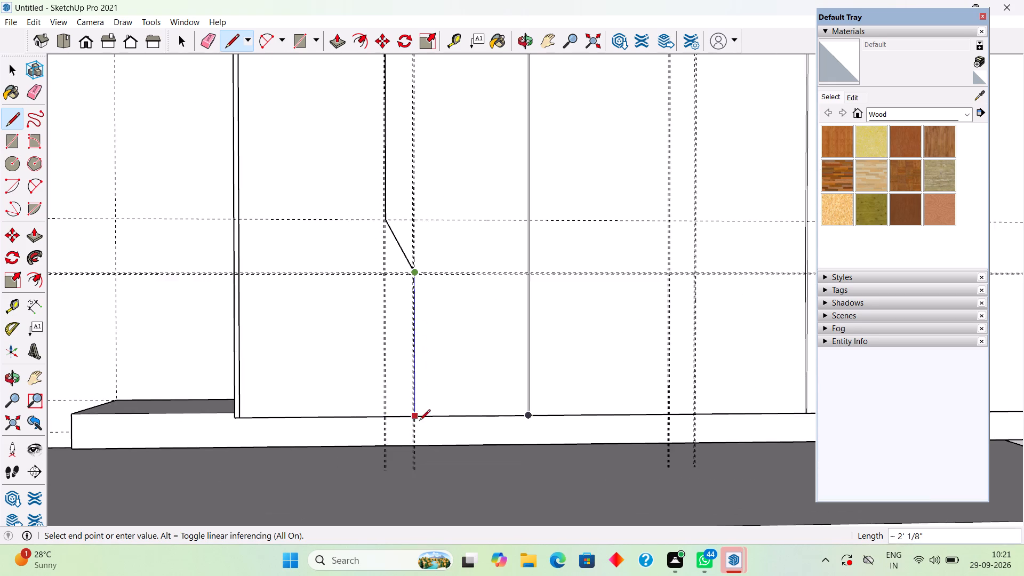
scroll(419, 421, "up", 13)
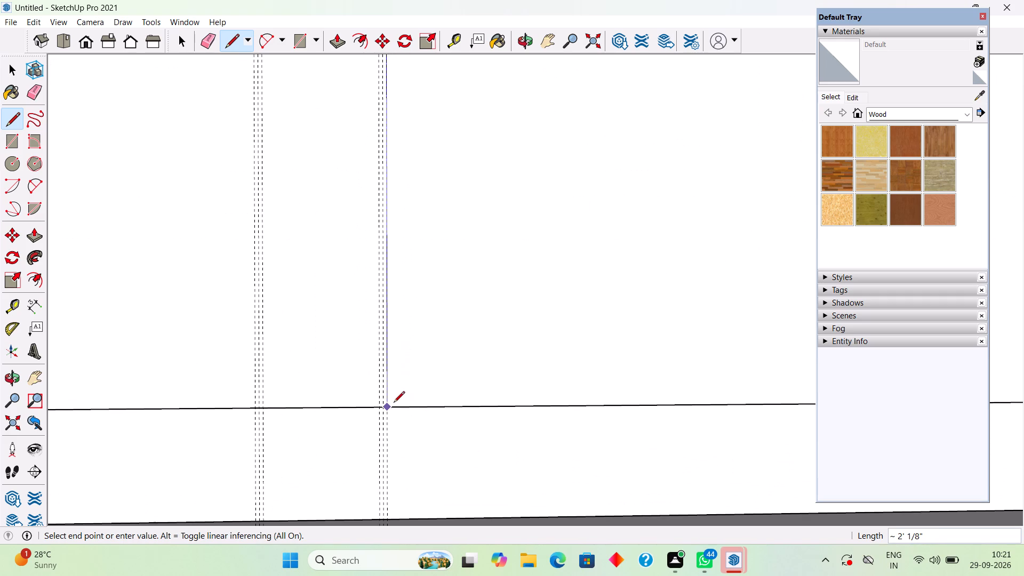
left_click(390, 407)
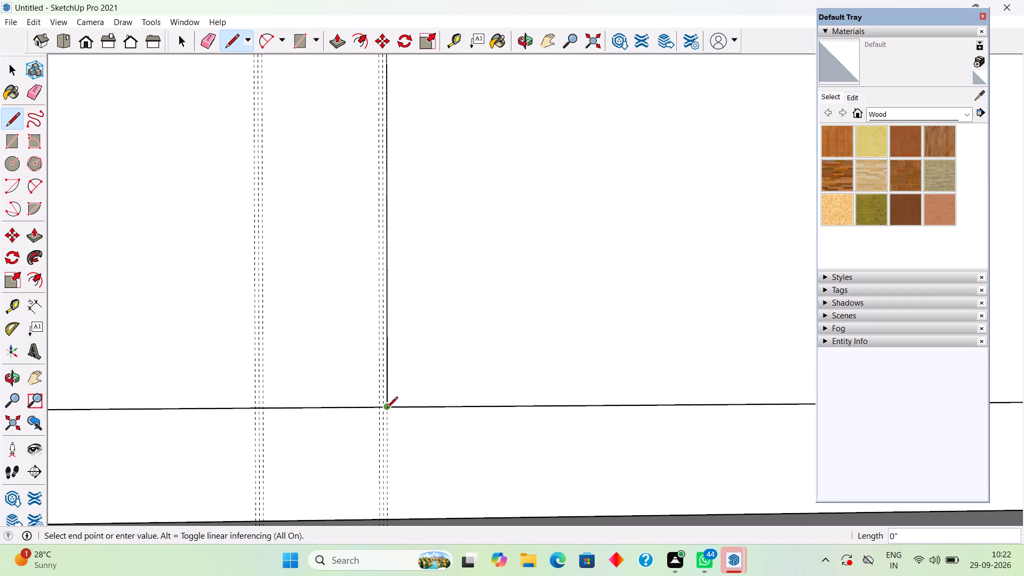
Draw about 5/16" across the second trio at the bottom edge, and about 1' 11 7/8" up to the lower horizontal trio's bottom guide.
left_click(378, 407)
scroll(378, 261, "down", 14)
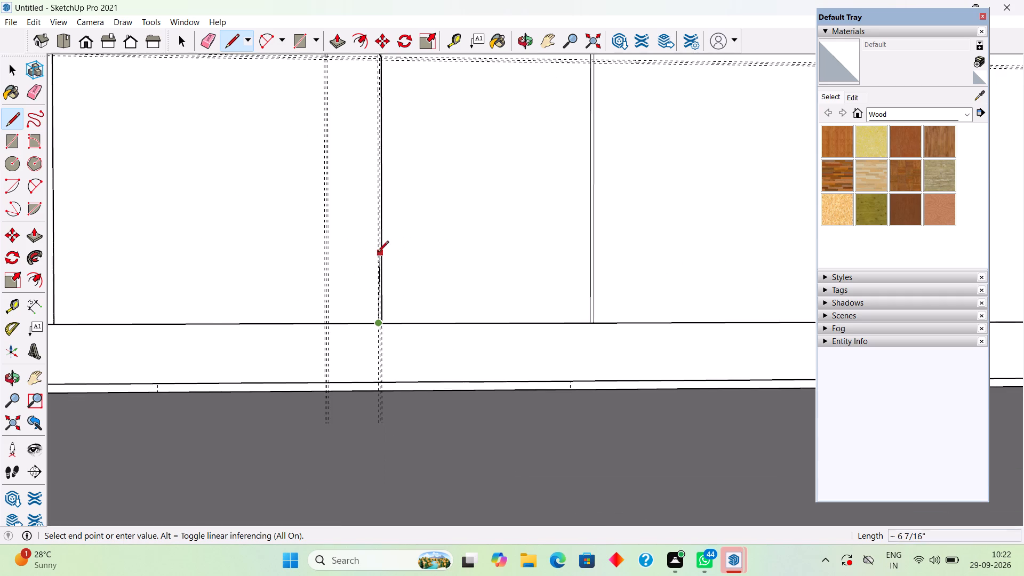
scroll(379, 102, "up", 3)
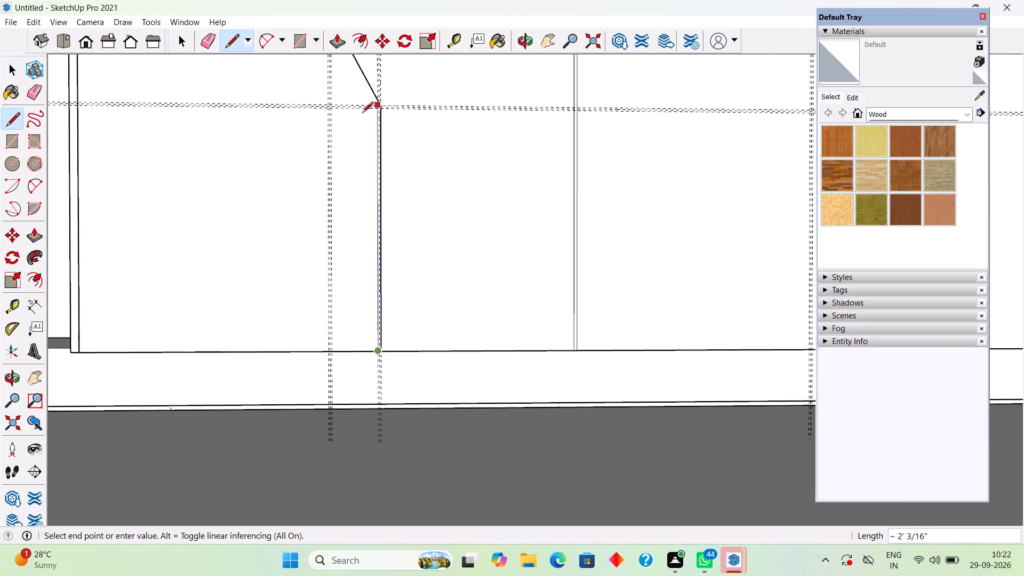
scroll(362, 114, "up", 13)
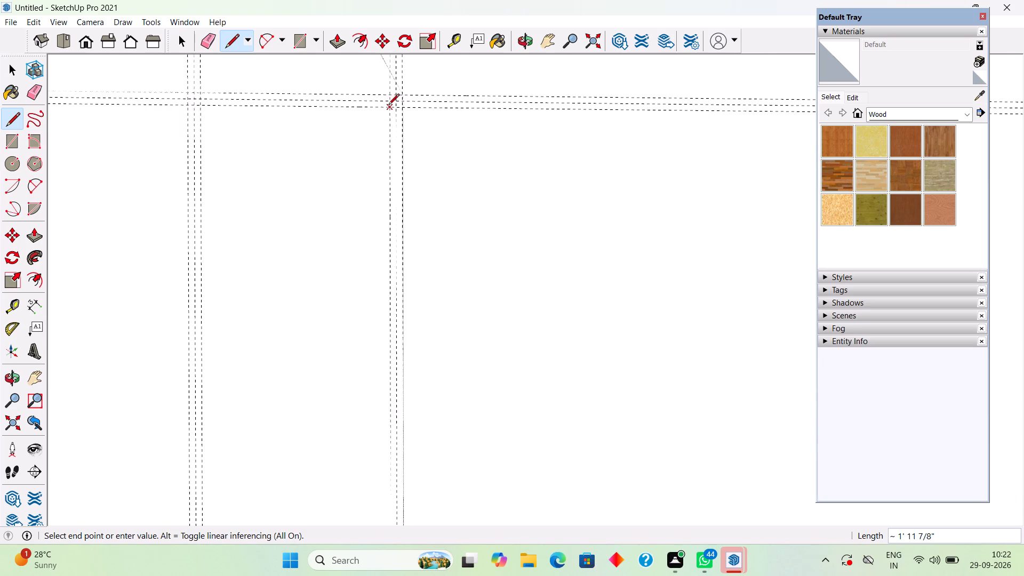
left_click(388, 109)
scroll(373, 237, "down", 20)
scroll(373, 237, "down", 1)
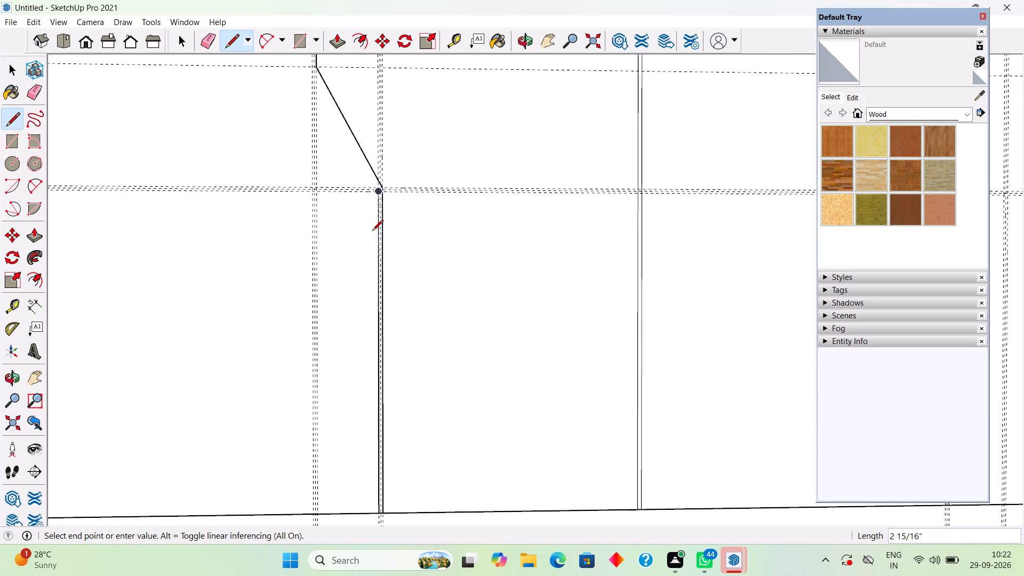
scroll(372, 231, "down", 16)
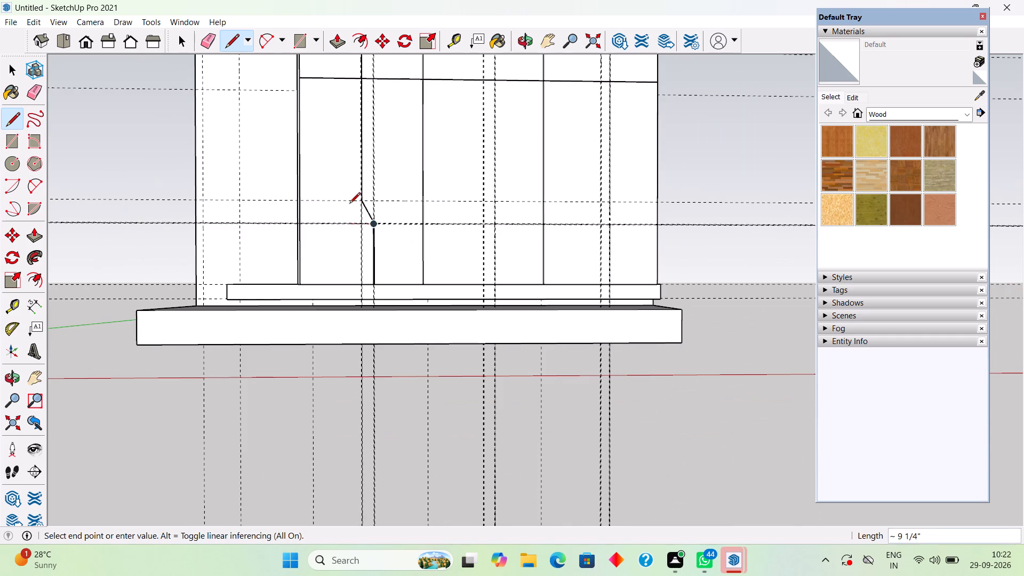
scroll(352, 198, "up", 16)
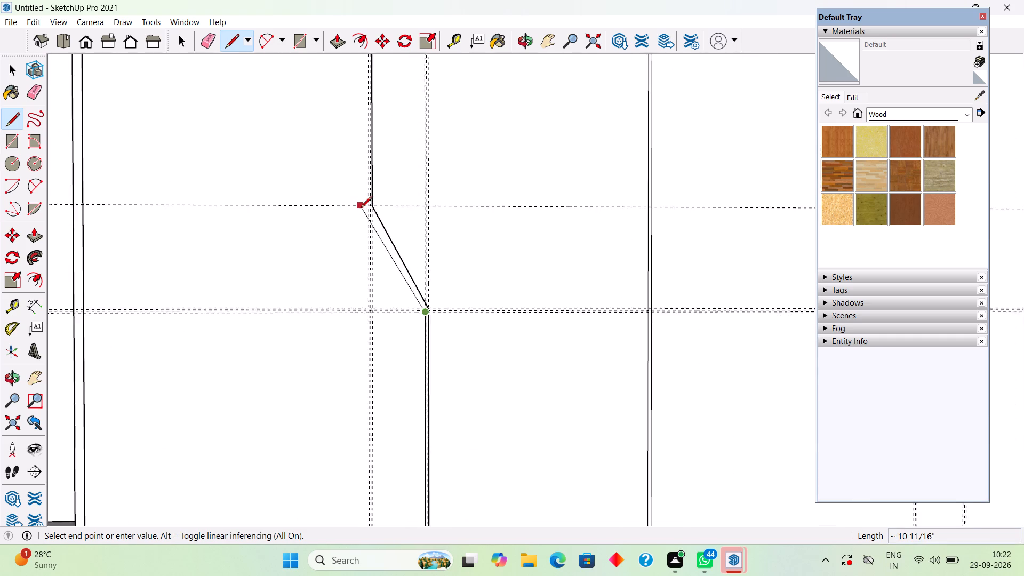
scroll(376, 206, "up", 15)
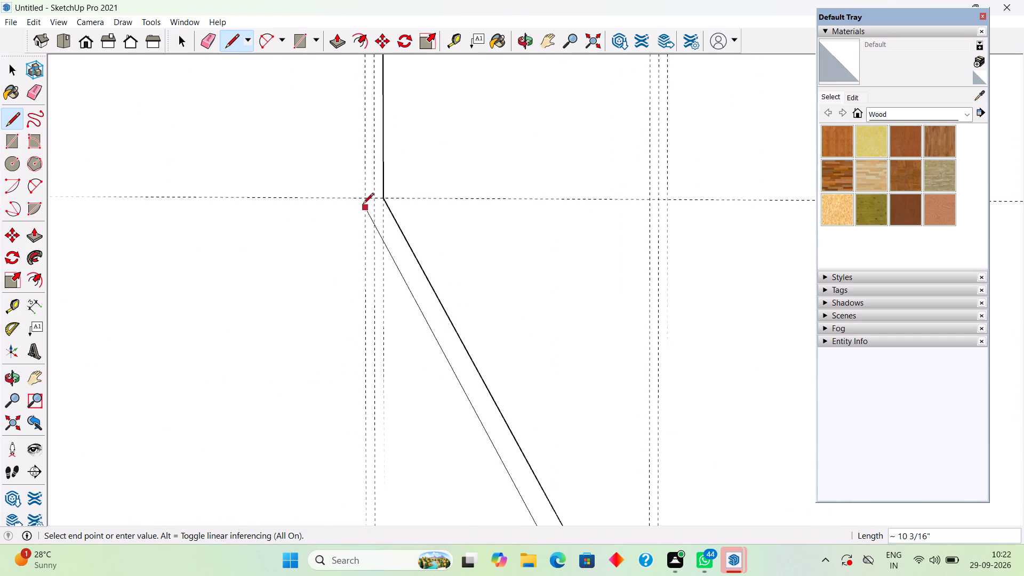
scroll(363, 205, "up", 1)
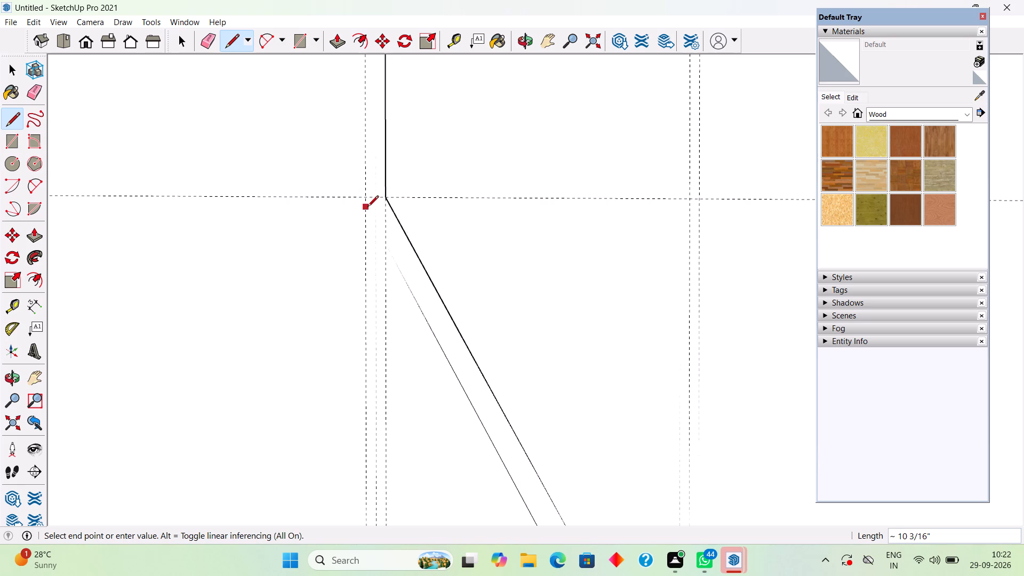
Place a horizontal guide 0.3" below the upper horizontal guide.
key("t")
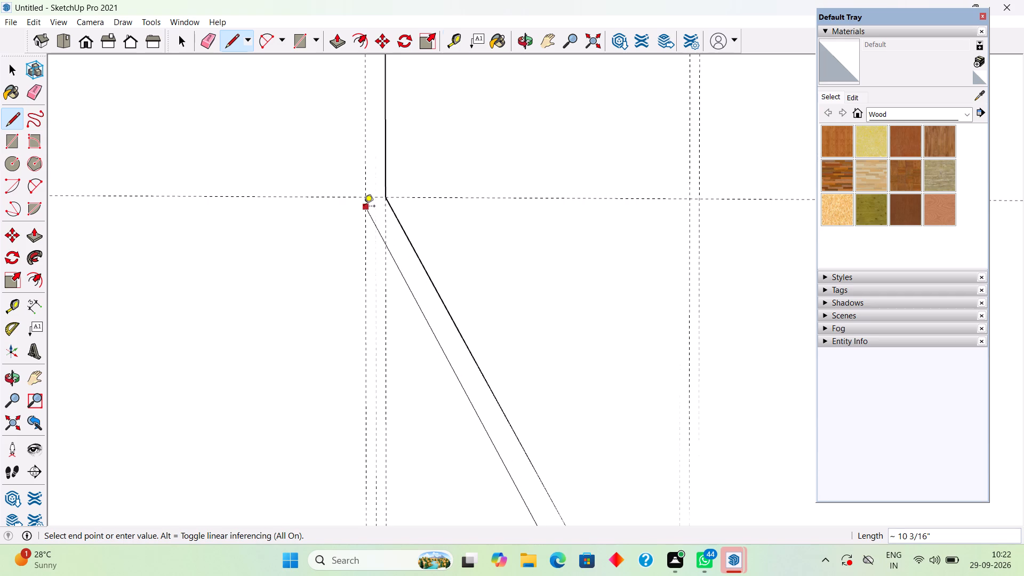
left_click(413, 199)
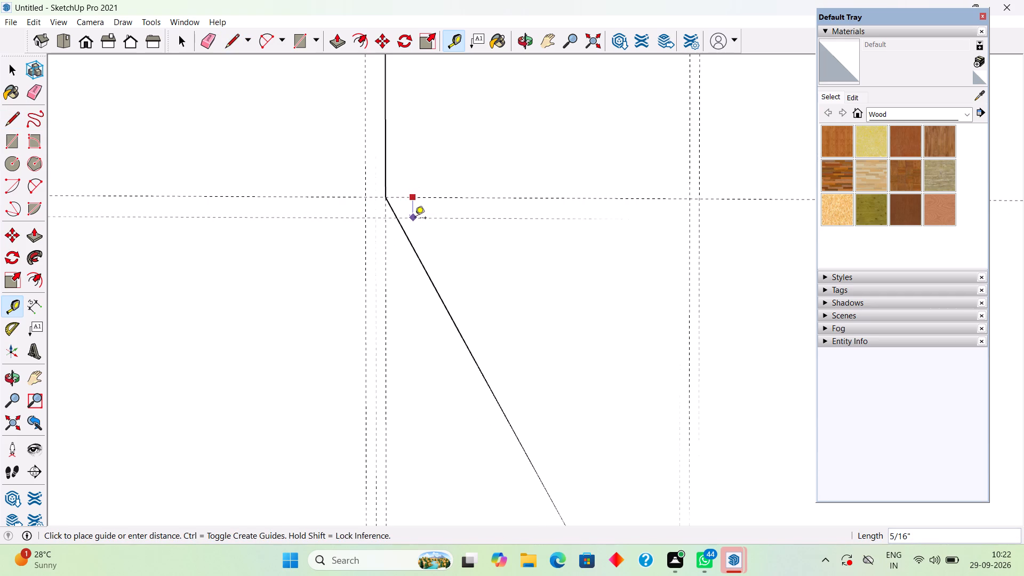
type(".3")
key("shift+quotedbl")
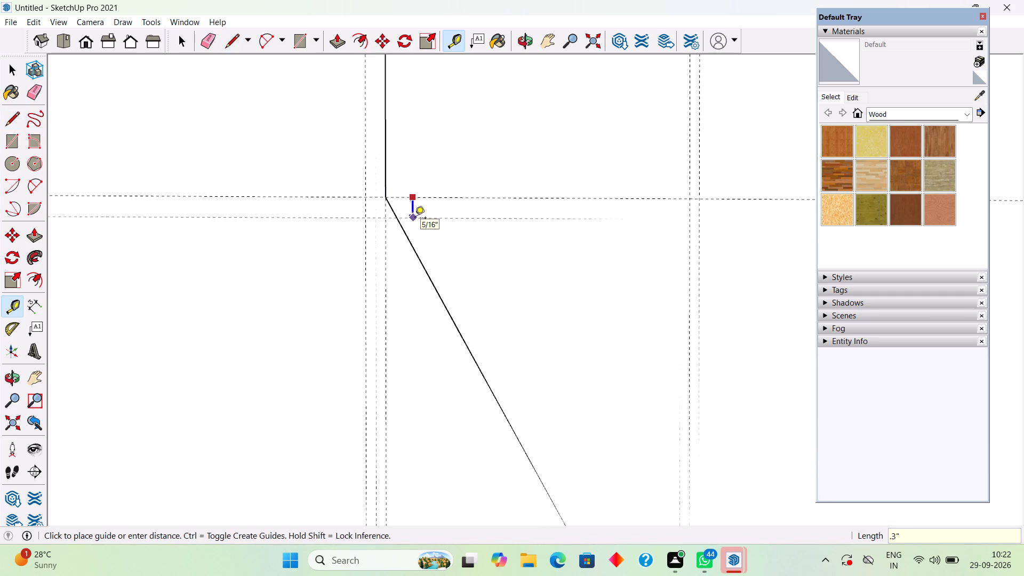
key("shift+Return")
Draw a parallel diagonal about 10 1/16" long from the second trio's near vertical guide up to the new guide at the first trio's outer guide.
scroll(415, 219, "down", 11)
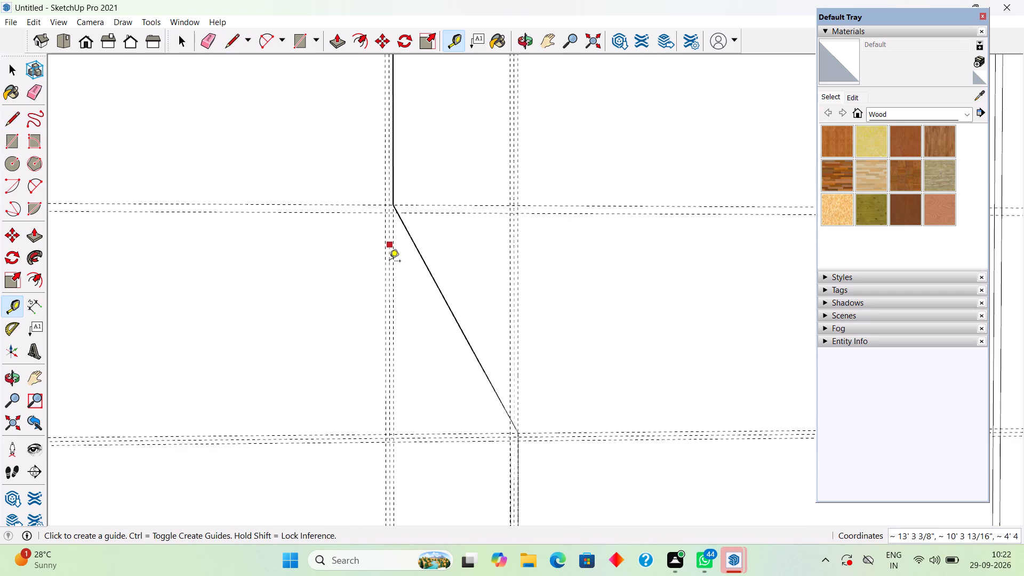
scroll(389, 262, "down", 2)
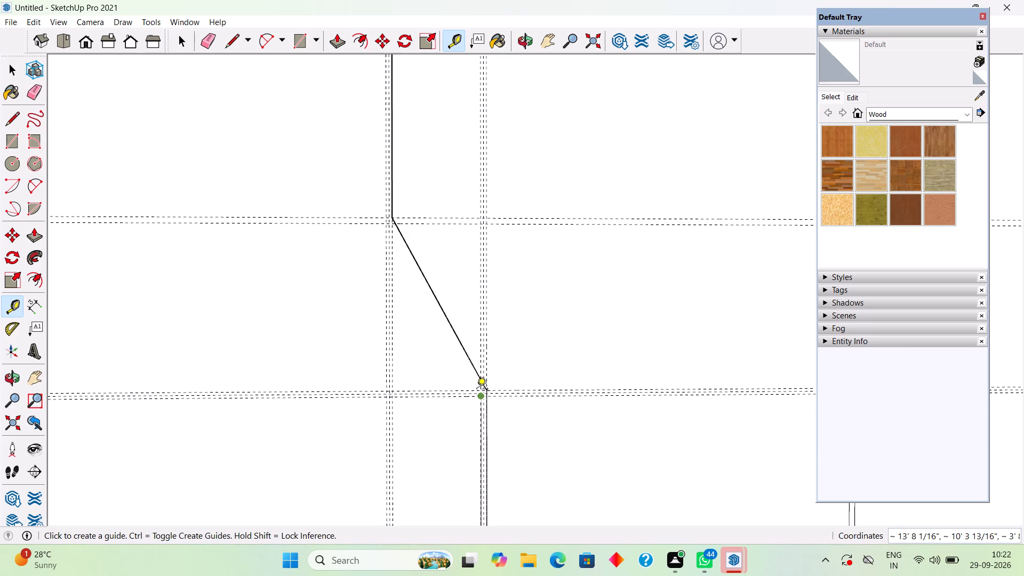
key("l")
scroll(474, 405, "up", 9)
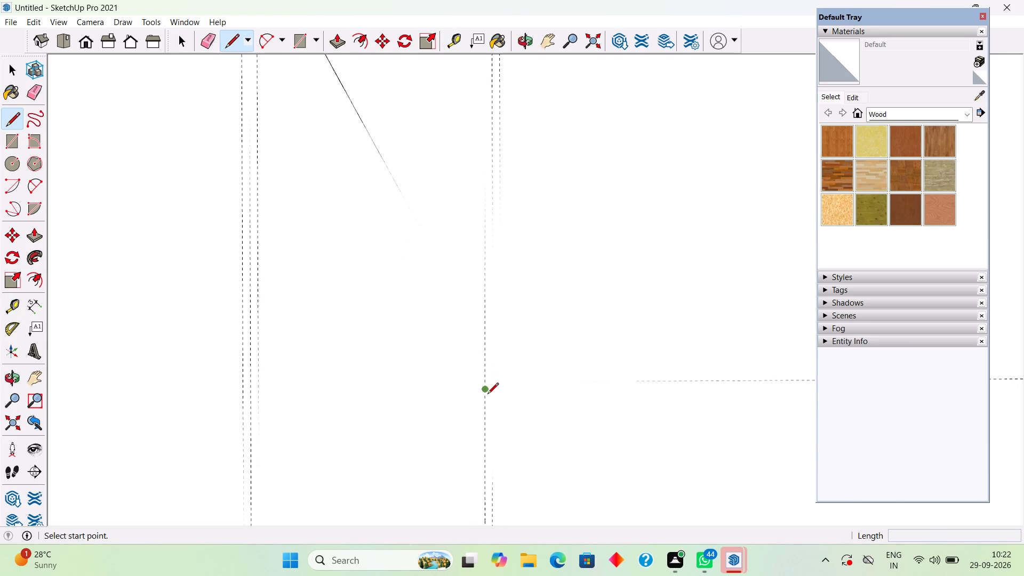
left_click(486, 392)
scroll(371, 310, "down", 3)
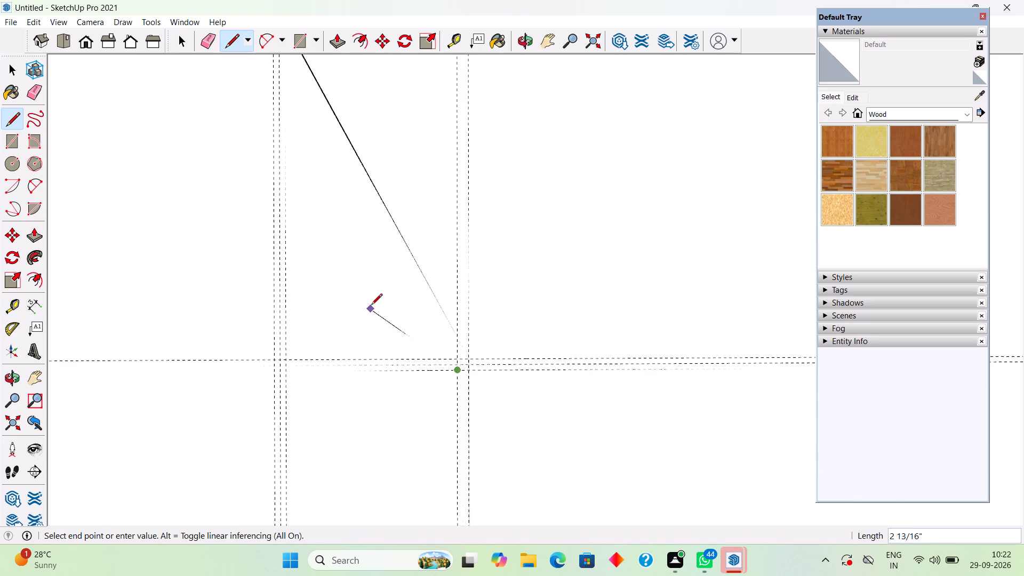
scroll(371, 306, "down", 13)
scroll(339, 204, "up", 9)
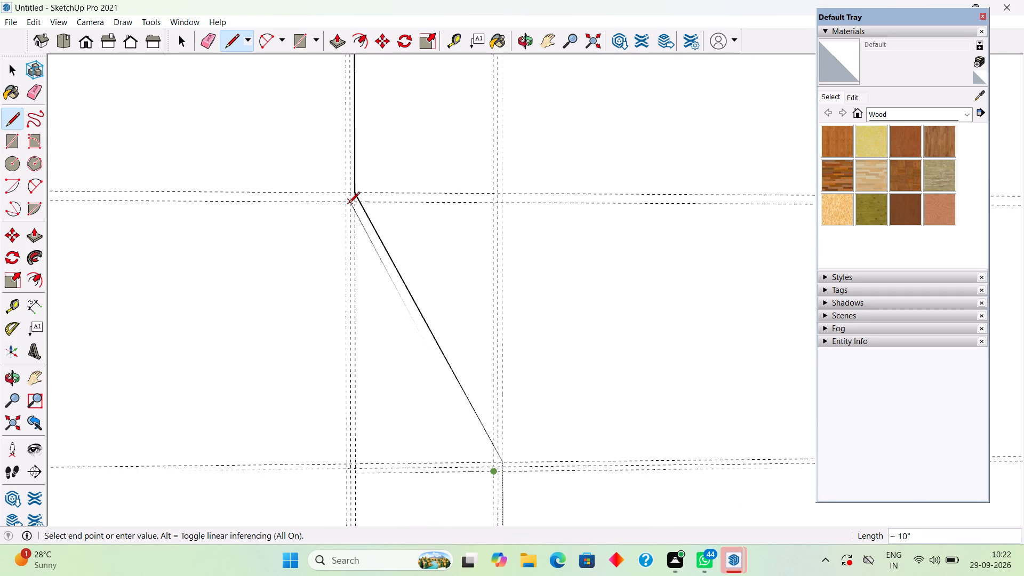
scroll(343, 204, "up", 6)
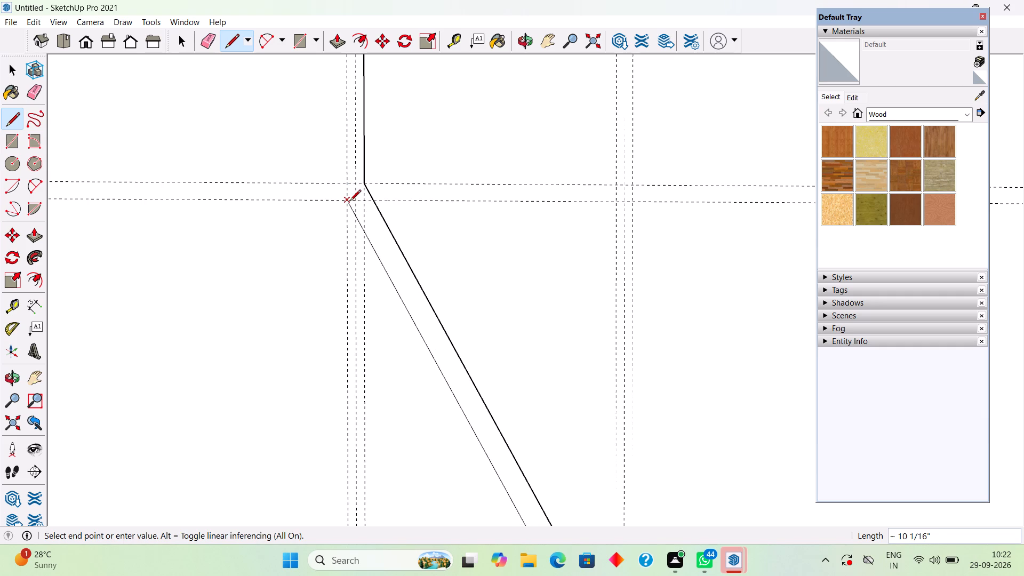
left_click(350, 202)
Draw the partition's second vertical line about 4' 5/16" up from the diagonal to the horizontal divider.
scroll(351, 146, "down", 10)
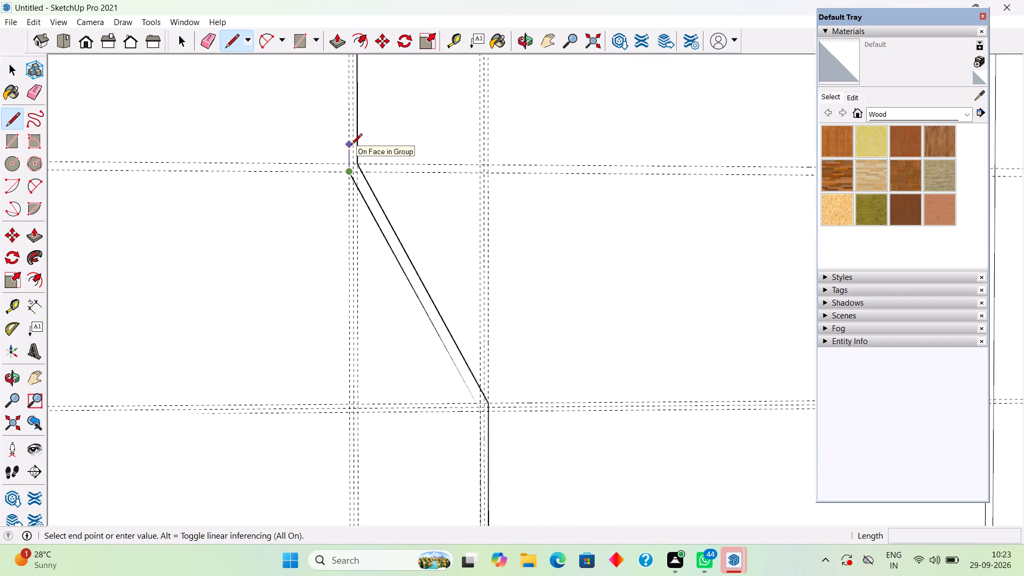
scroll(351, 146, "down", 3)
middle_click_drag(347, 150, 367, 313)
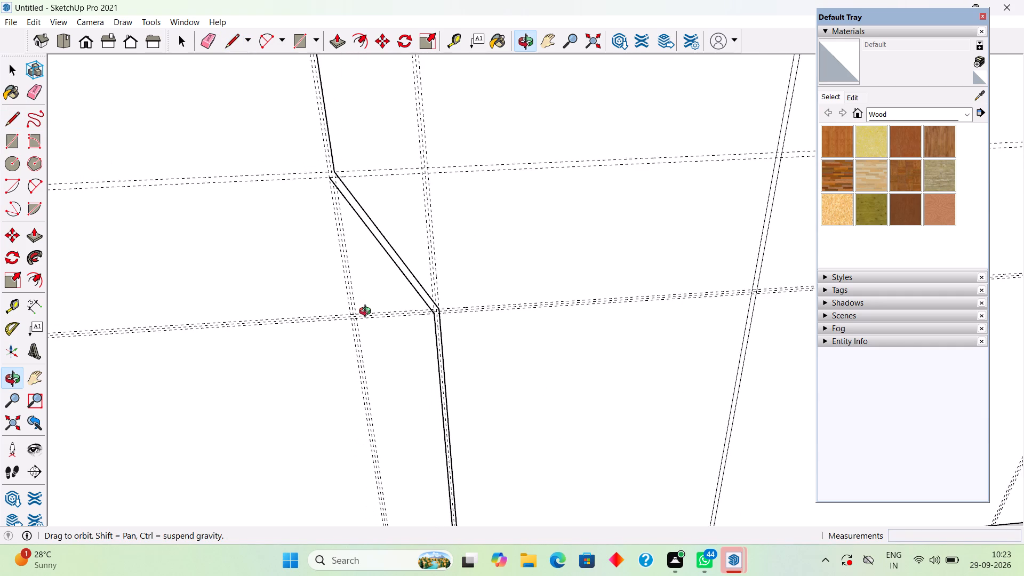
middle_click_drag(367, 313, 367, 236)
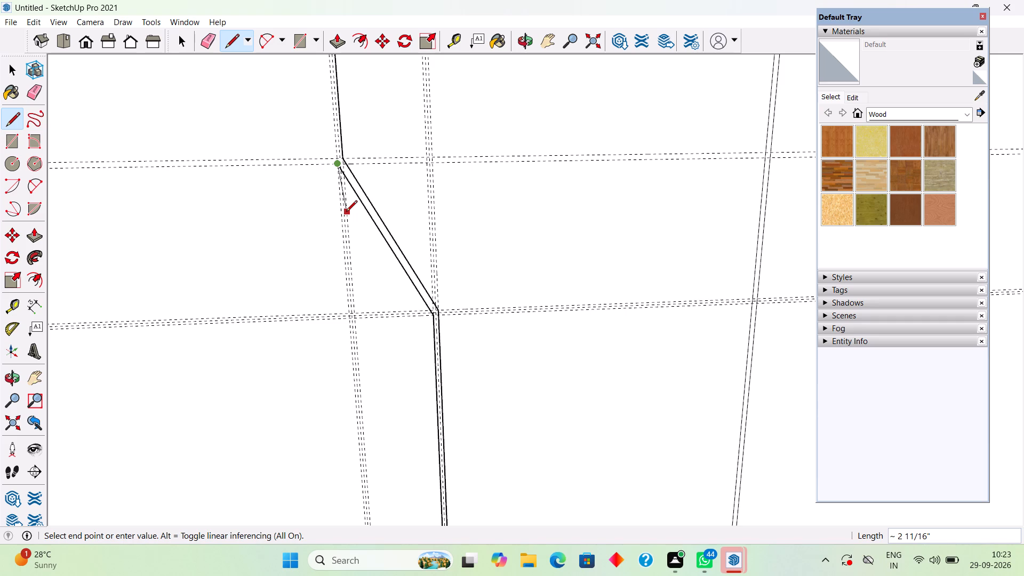
middle_click_drag(346, 212, 404, 575, "shift")
scroll(404, 575, "down", 5, "shift")
scroll(405, 449, "down", 18, "shift")
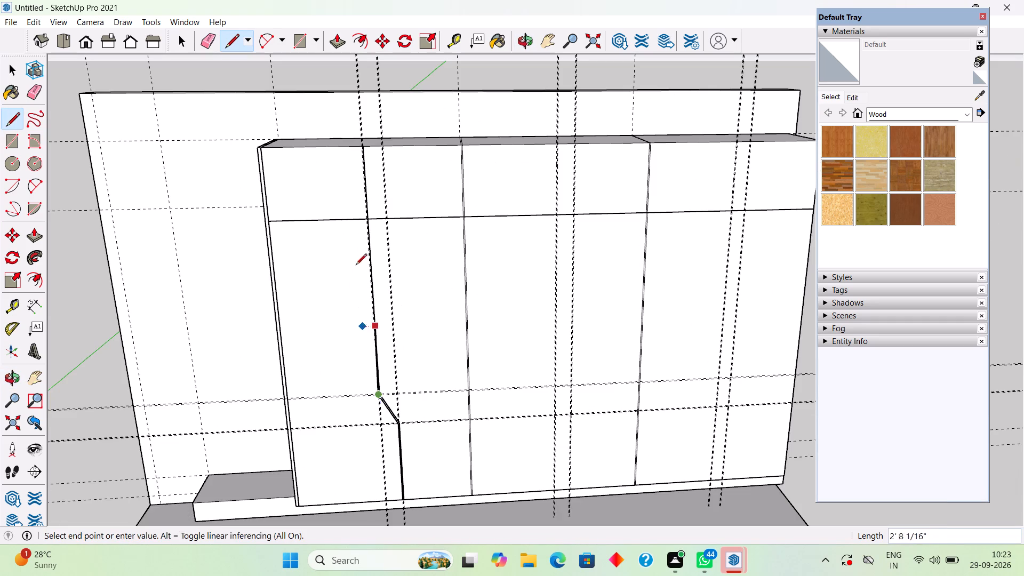
scroll(363, 224, "up", 8)
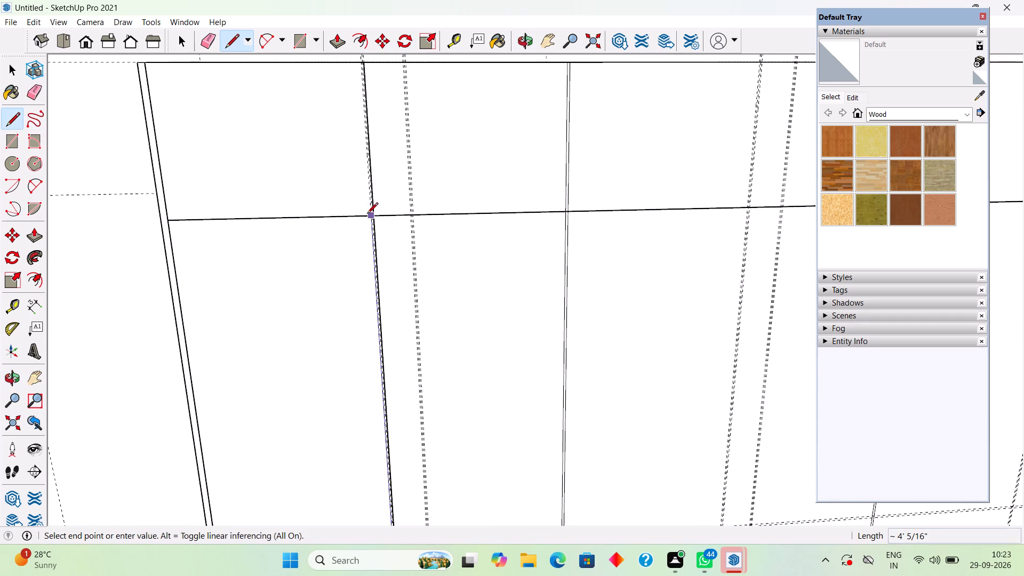
scroll(367, 214, "up", 11)
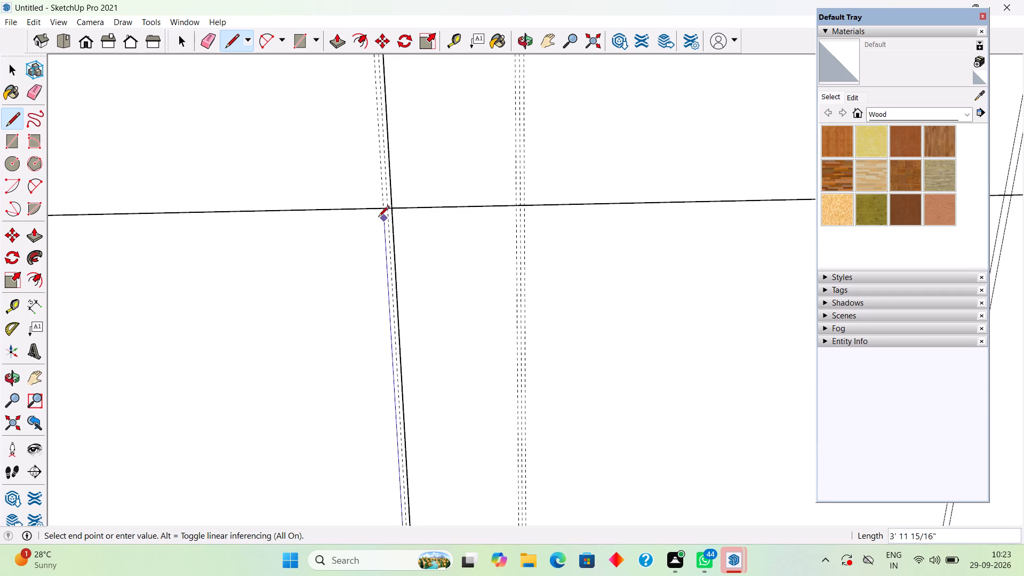
scroll(378, 218, "up", 3)
left_click(384, 209)
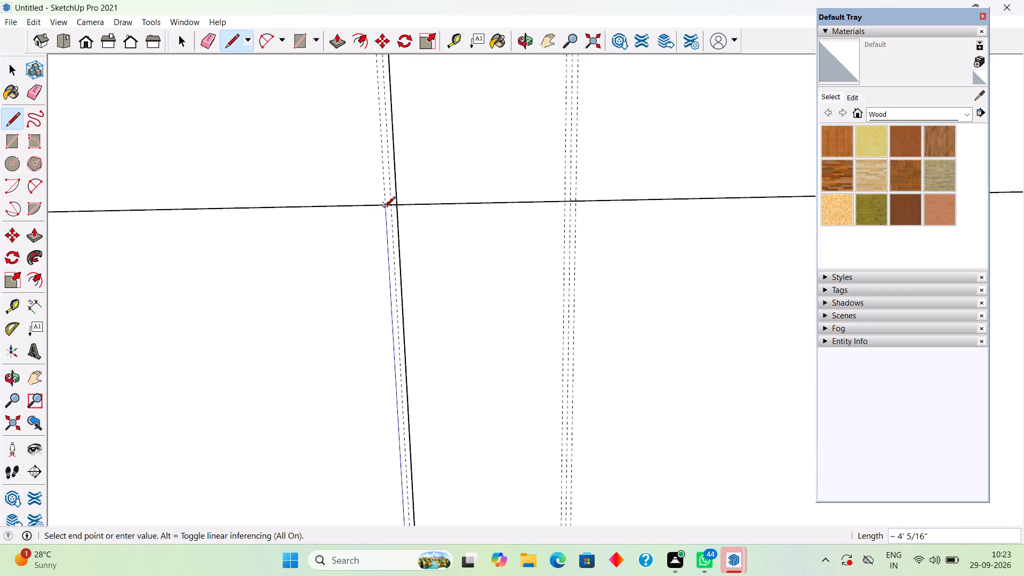
Continue the second vertical line 1' 6" up from the horizontal divider to the wardrobe's top edge, closing the partition outline.
scroll(384, 209, "down", 18)
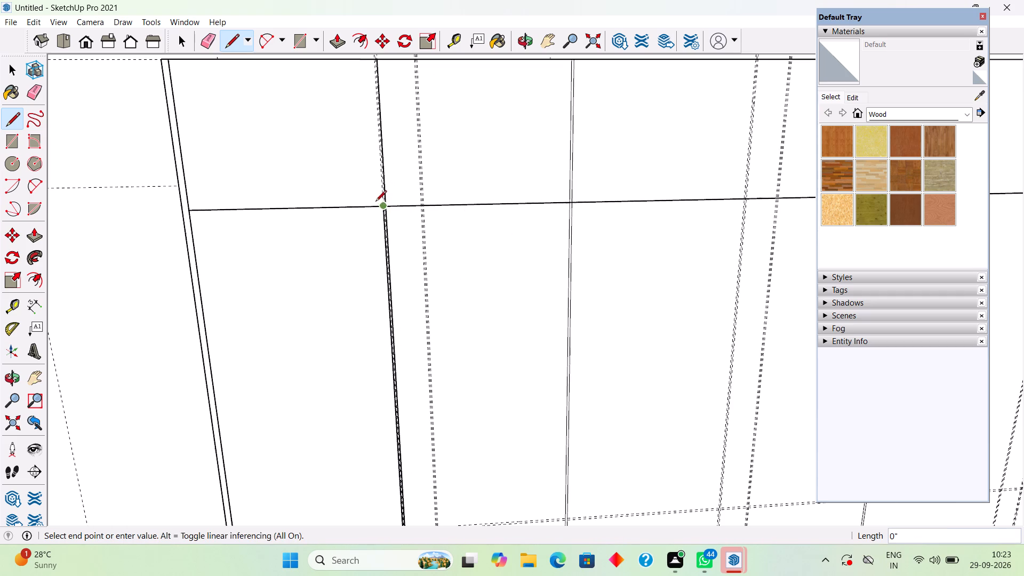
scroll(376, 60, "up", 3)
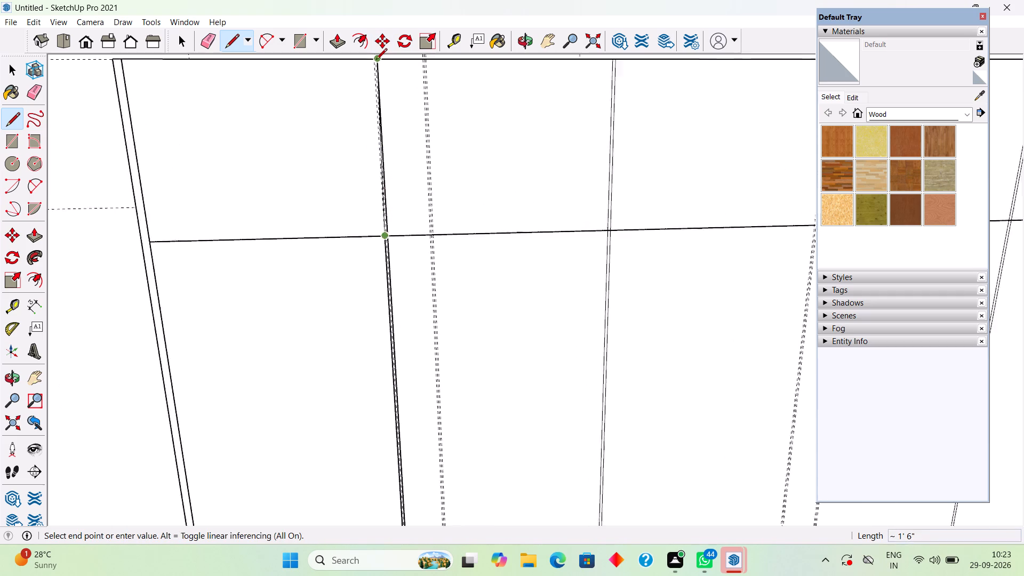
scroll(376, 60, "up", 6)
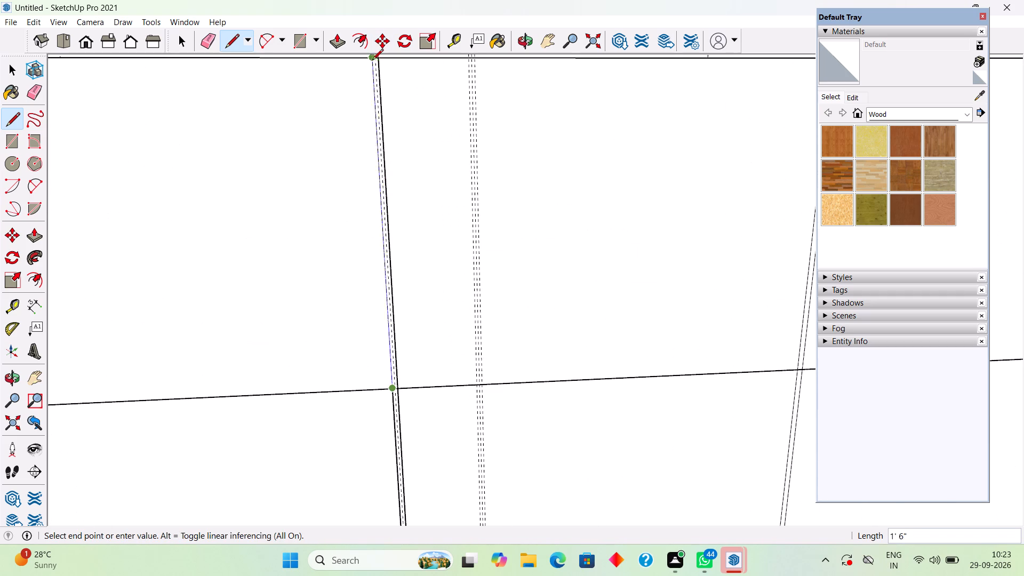
left_click(372, 59)
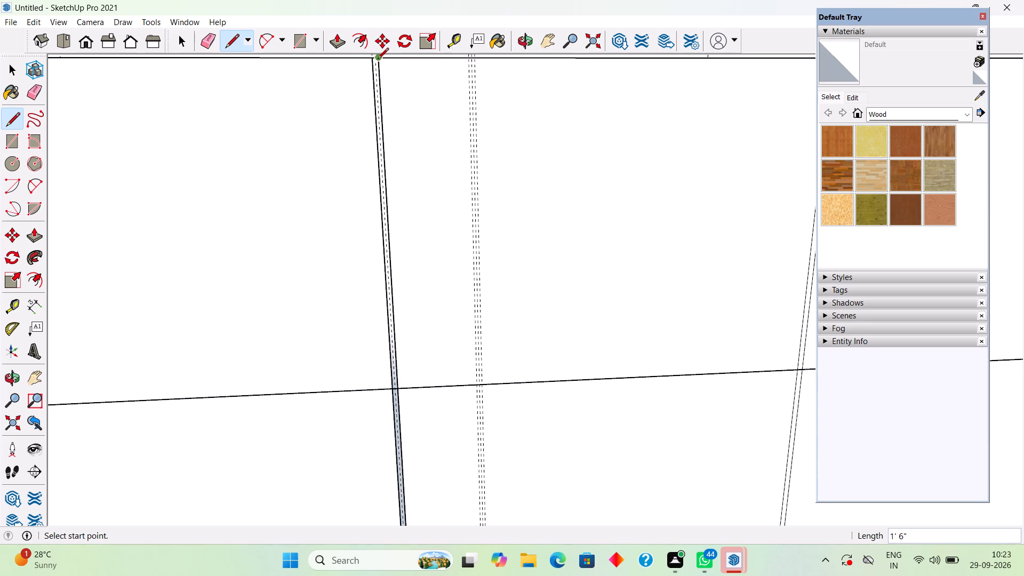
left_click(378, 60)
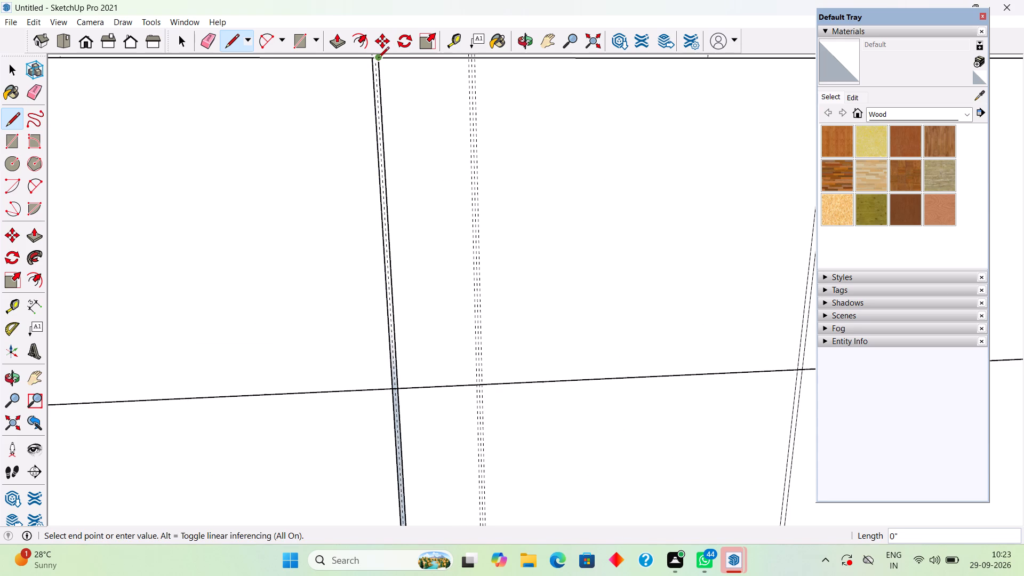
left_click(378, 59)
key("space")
Delete the three vertical guides running along the upper section of the new stepped partition.
left_click(379, 109)
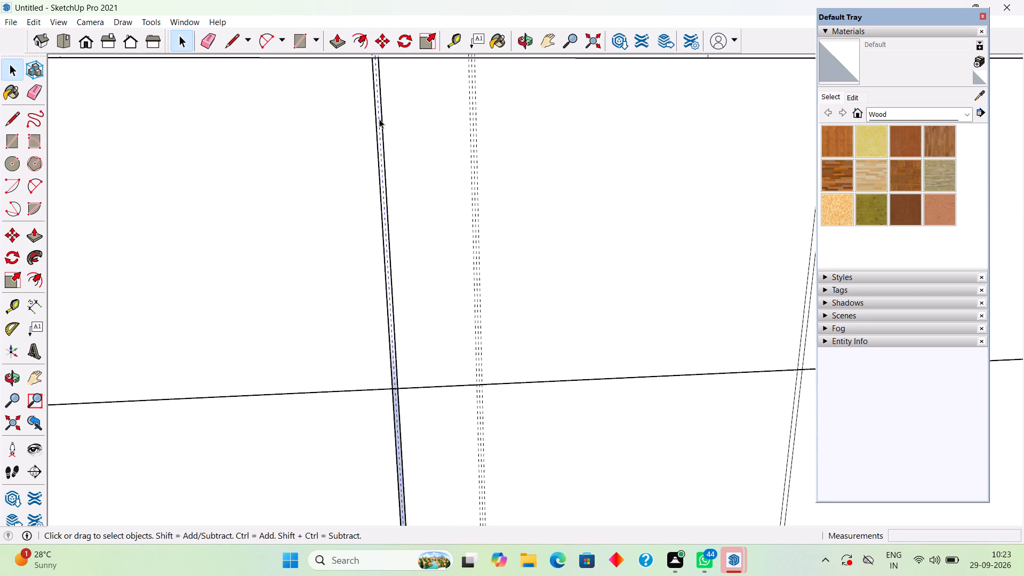
scroll(379, 119, "down", 8)
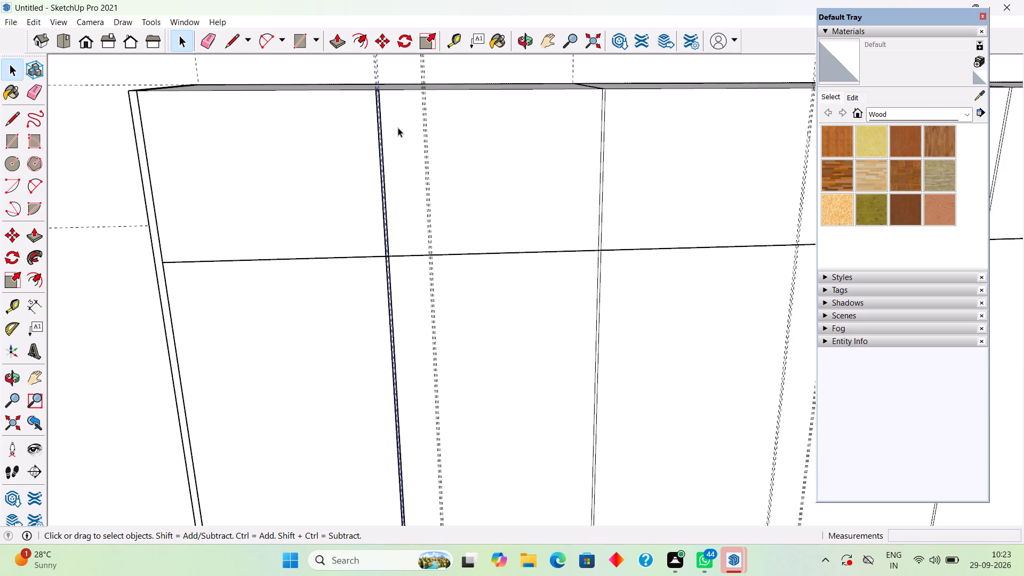
key("Delete")
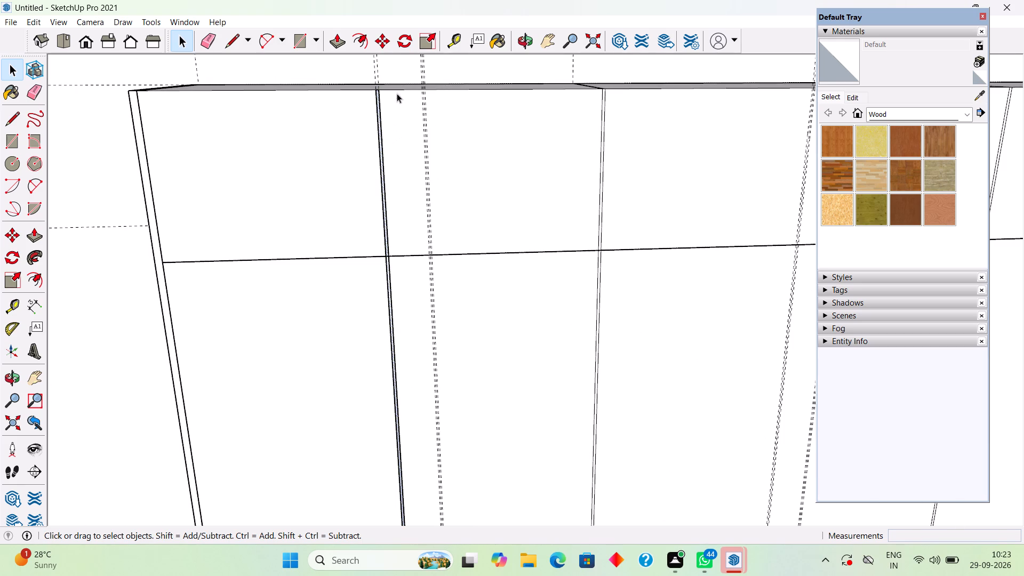
scroll(397, 86, "down", 3)
scroll(381, 119, "up", 4)
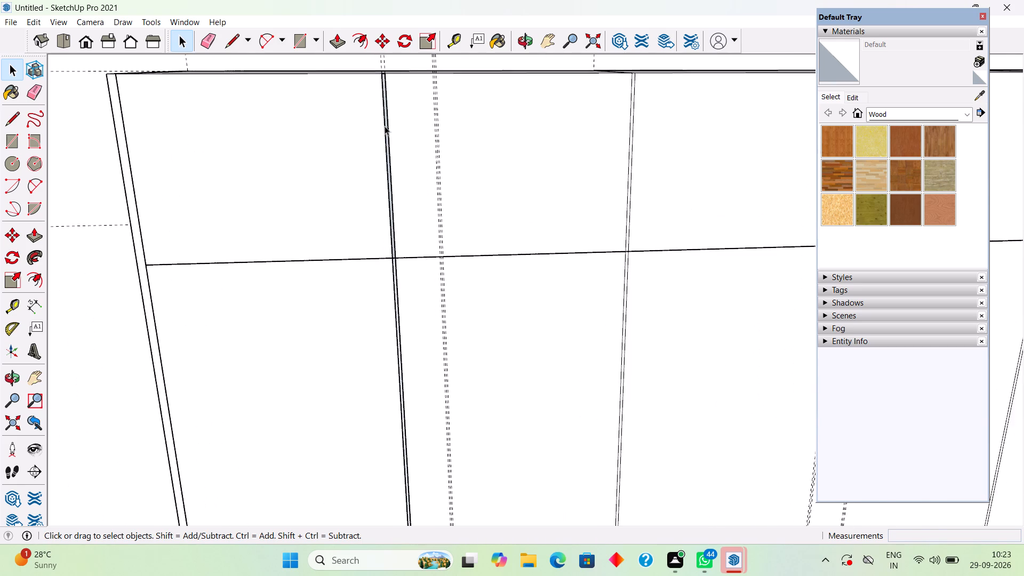
scroll(385, 126, "up", 1)
scroll(398, 103, "down", 7)
scroll(404, 64, "up", 2)
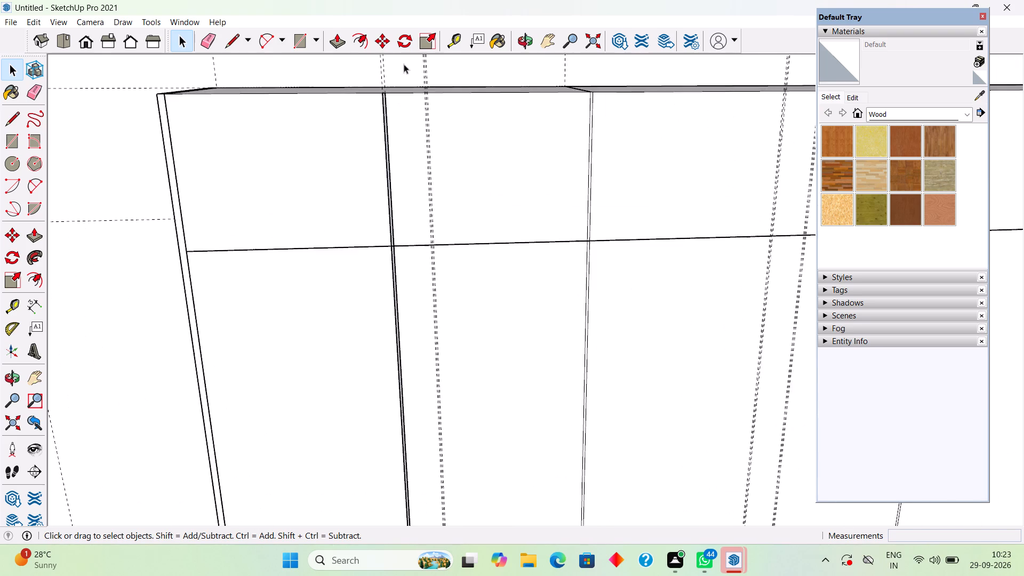
scroll(404, 64, "up", 11)
scroll(369, 111, "up", 2)
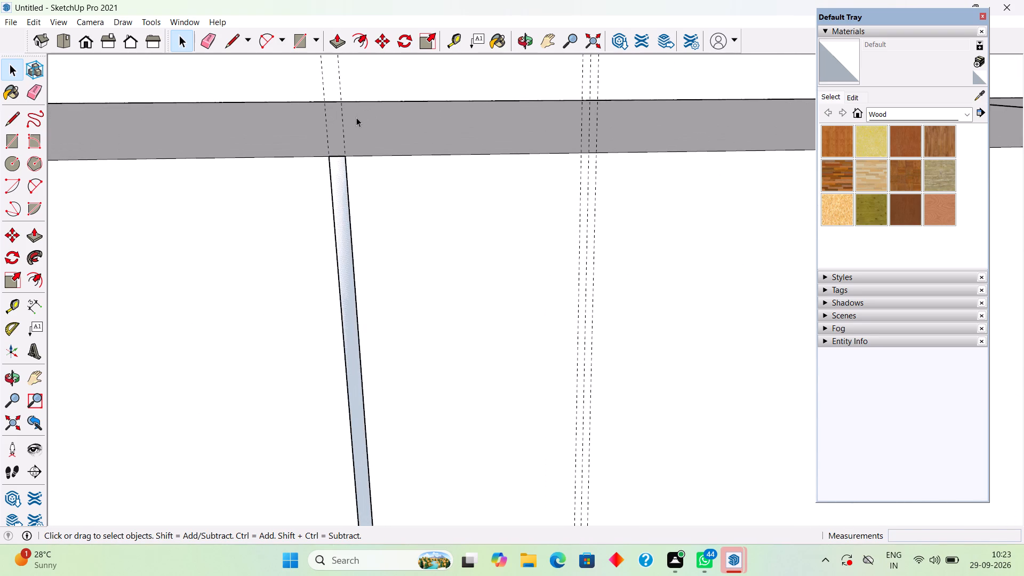
left_click(338, 66)
key("Delete")
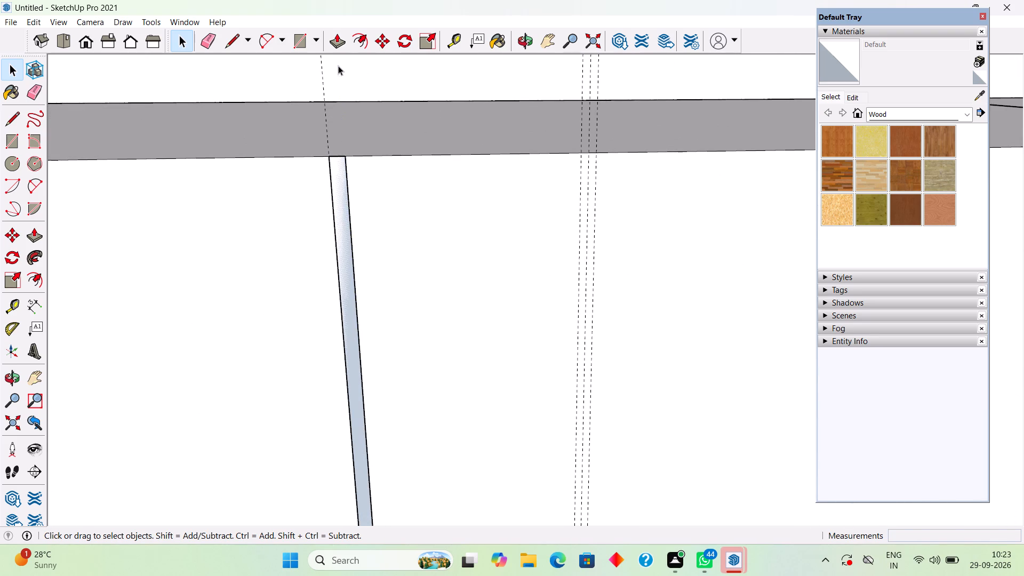
left_click(322, 84)
key("Delete")
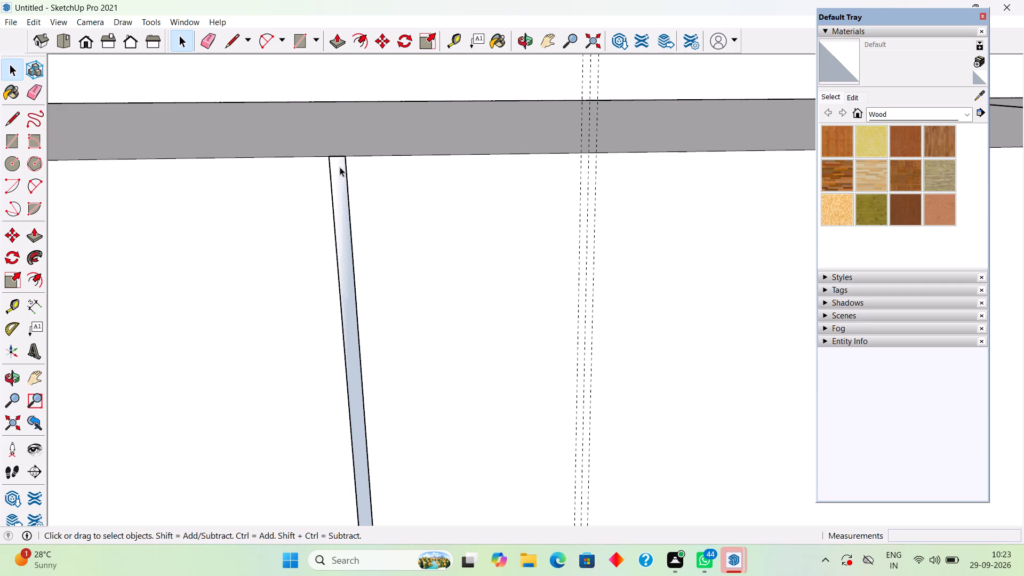
Push/Pull the stepped partition's front face by 0.3".
left_click(340, 167)
key("p")
left_click(340, 167)
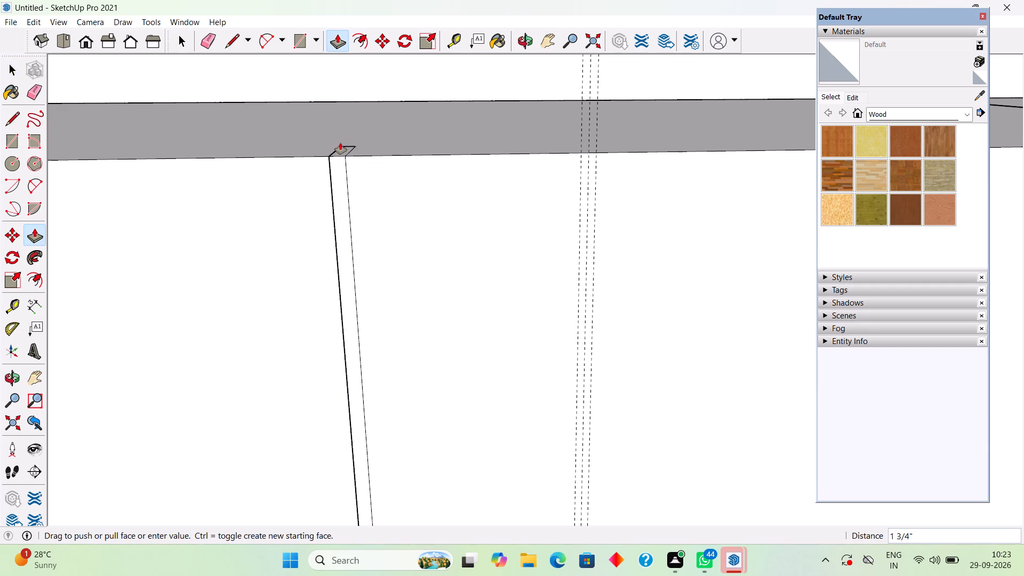
type(".3\"")
key("Return")
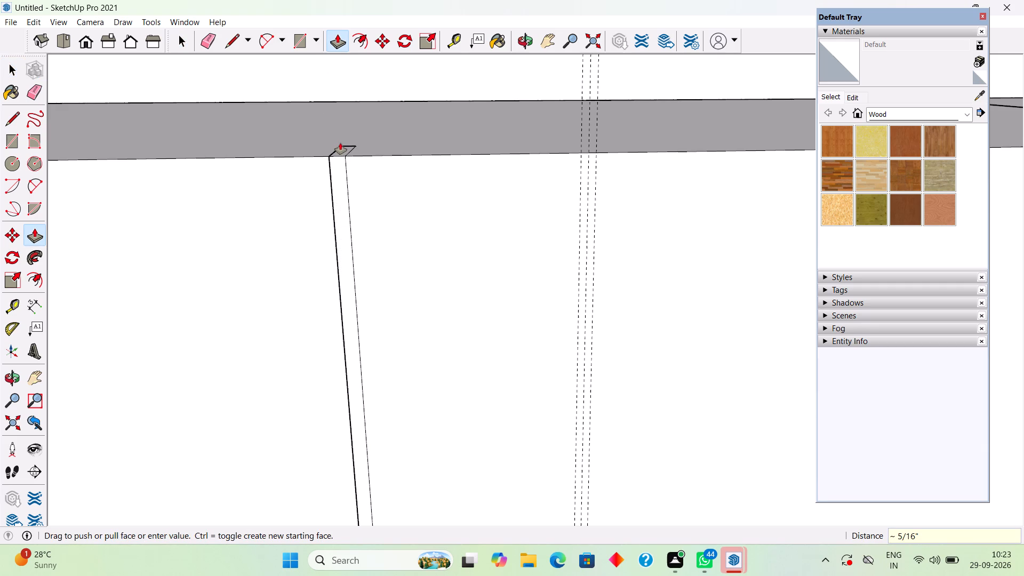
key("space")
Examine the extruded stepped partition on the wardrobe front, checking its top end, angled section and overall fit from several angles.
scroll(340, 143, "down", 16)
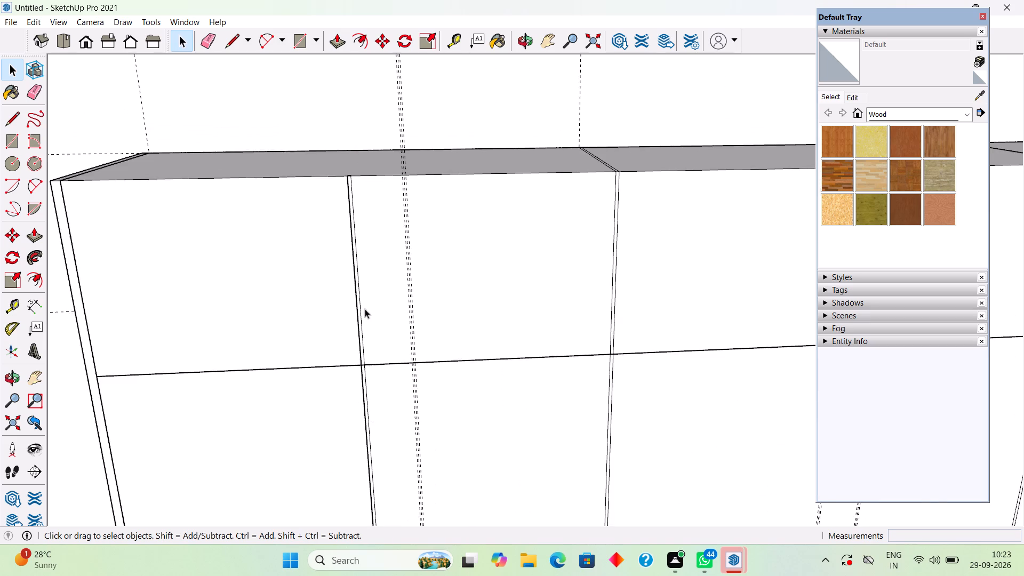
scroll(365, 309, "down", 13)
middle_click_drag(349, 407, 418, 339)
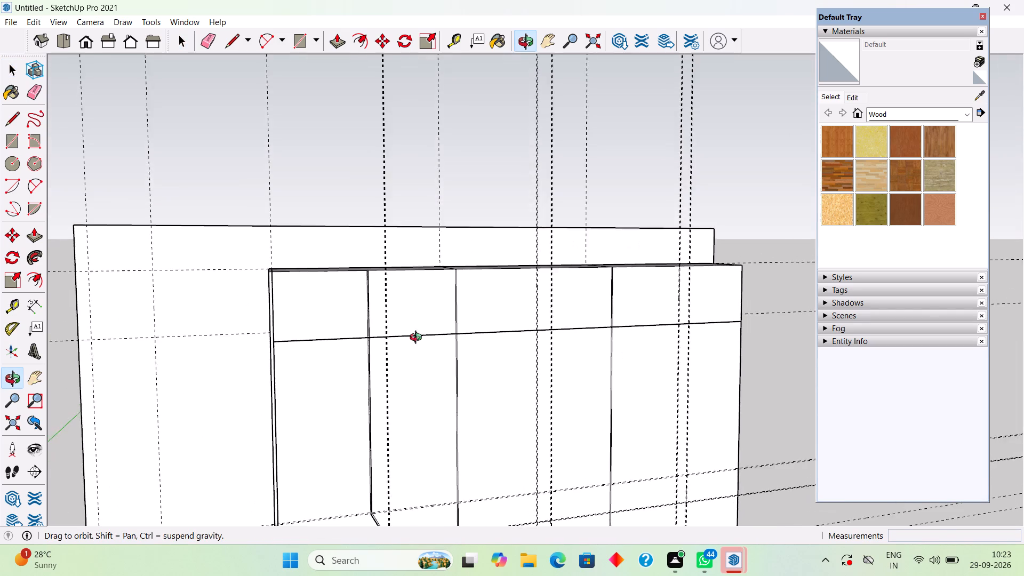
middle_click_drag(418, 339, 416, 360)
scroll(416, 359, "down", 3)
middle_click(413, 365)
scroll(386, 427, "down", 3)
scroll(397, 485, "up", 13)
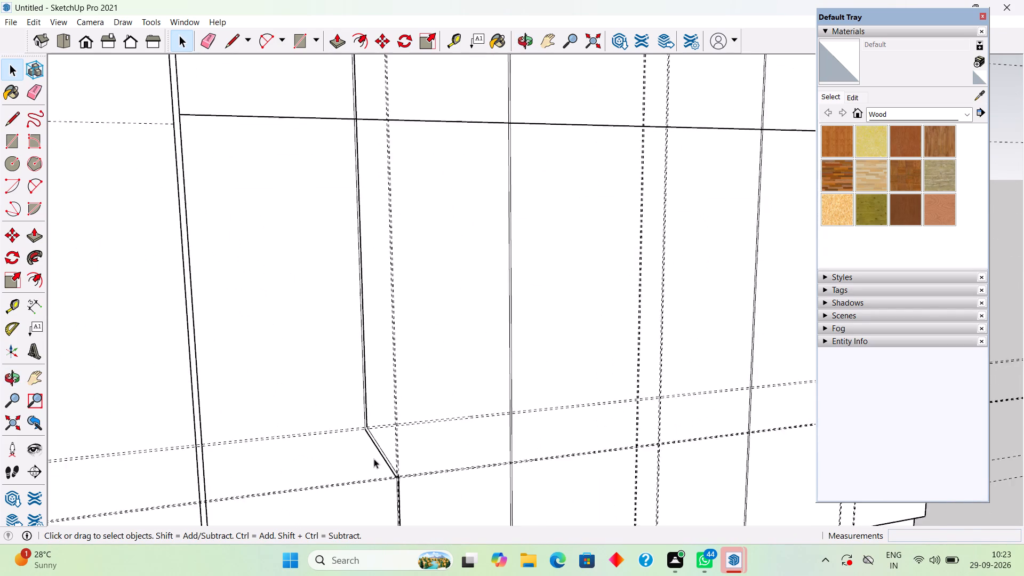
scroll(374, 459, "up", 9)
middle_click_drag(351, 390, 236, 296)
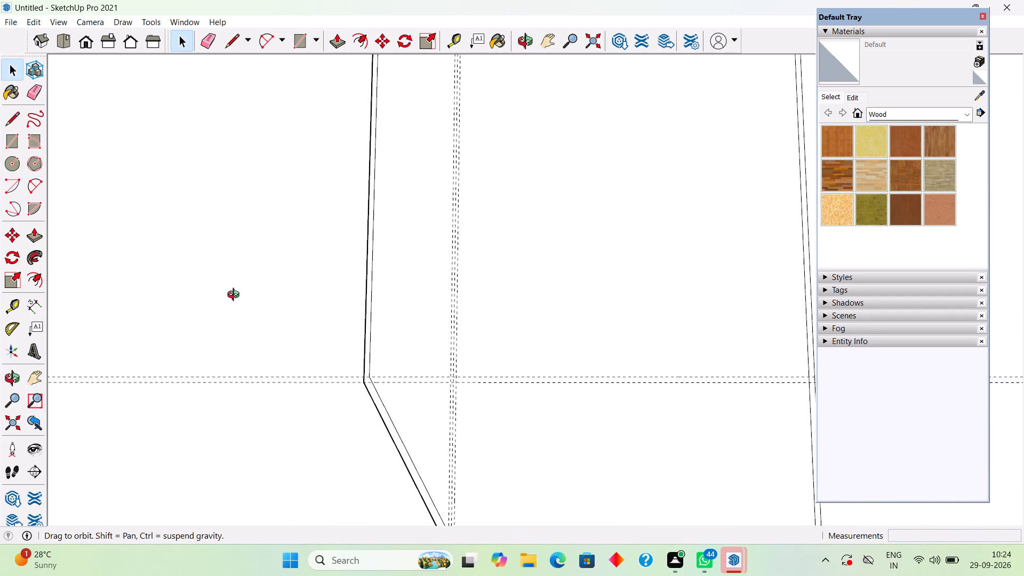
middle_click_drag(236, 296, 415, 425)
scroll(415, 426, "down", 15)
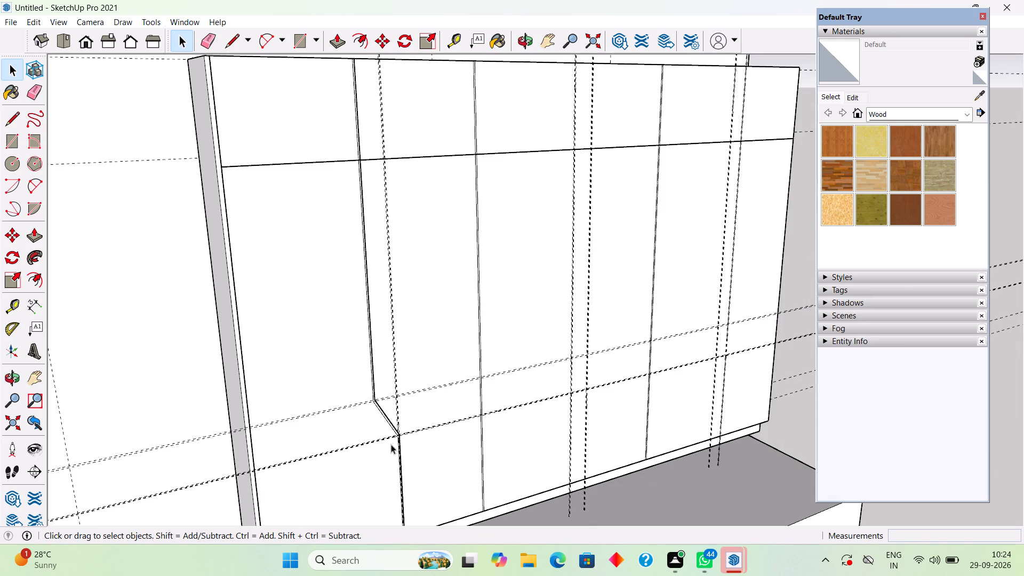
middle_click_drag(391, 445, 270, 451)
scroll(284, 429, "down", 2)
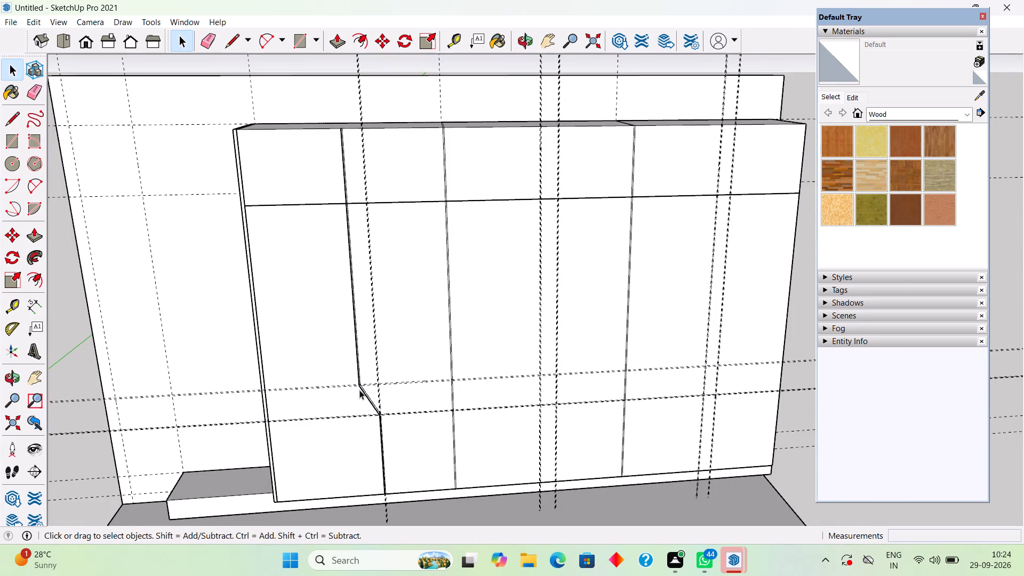
scroll(359, 390, "down", 2)
middle_click_drag(373, 395, 306, 334)
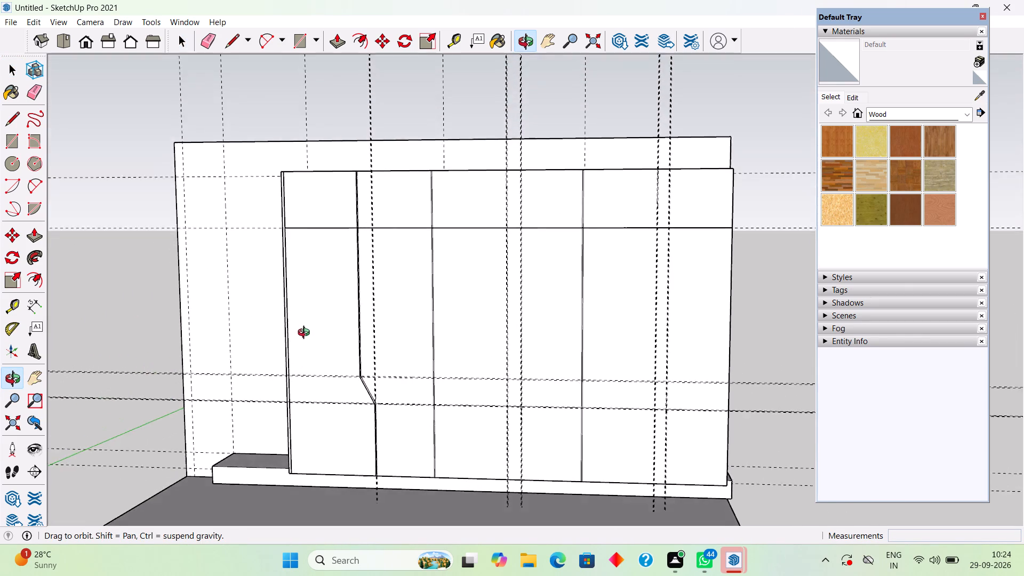
middle_click_drag(306, 334, 342, 407)
scroll(364, 316, "up", 2)
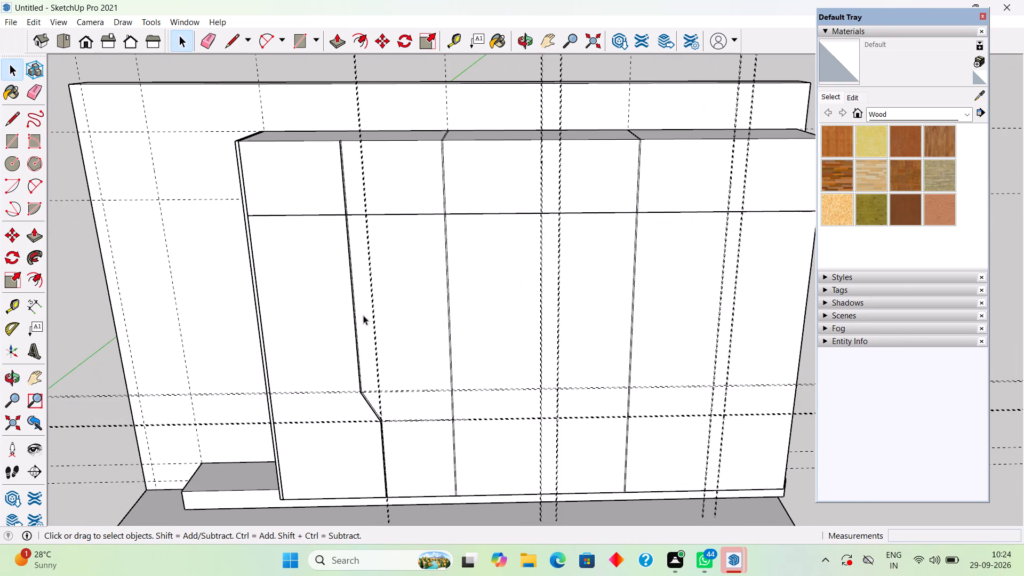
scroll(363, 315, "down", 1)
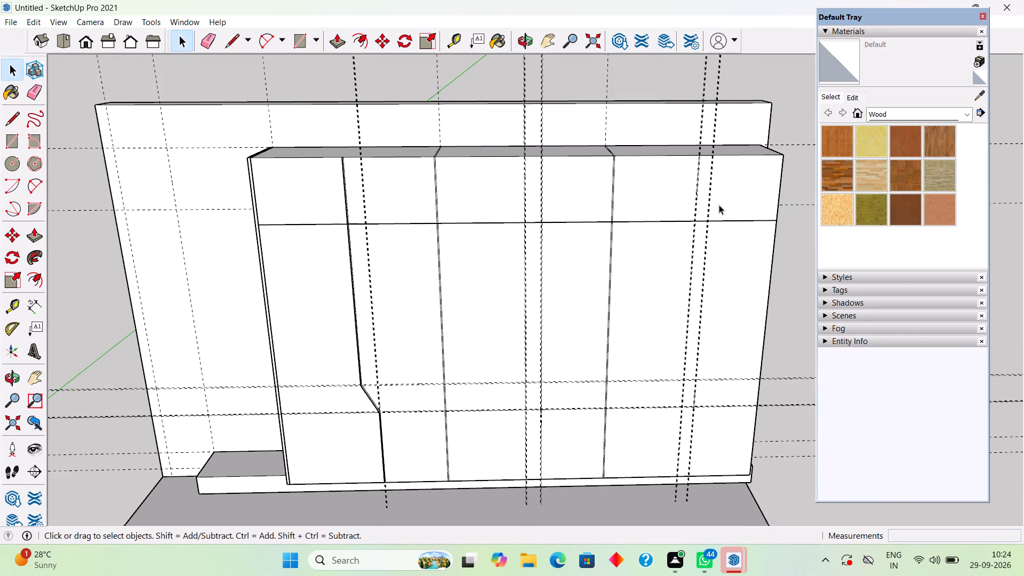
scroll(764, 267, "up", 3)
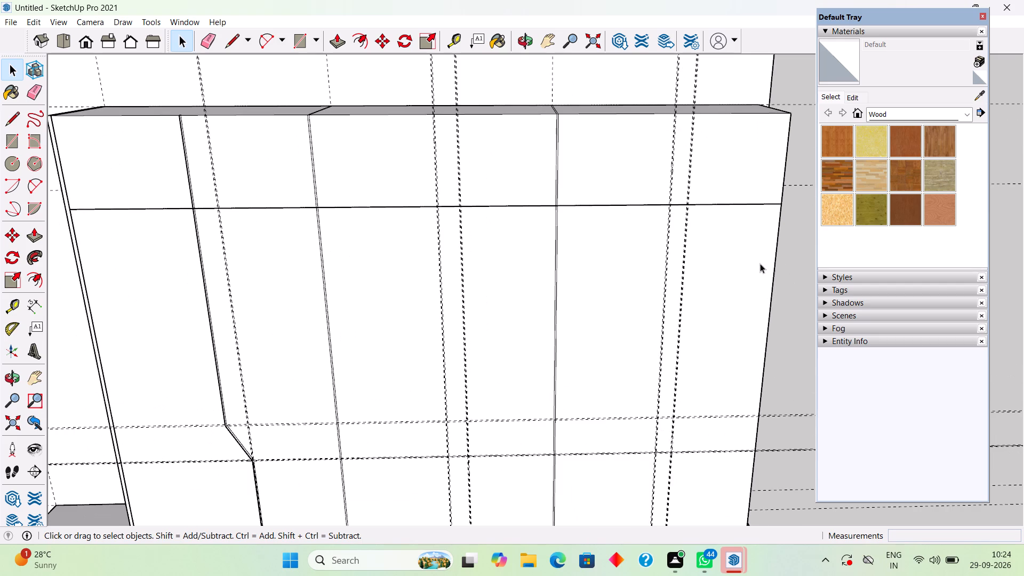
scroll(159, 185, "up", 3)
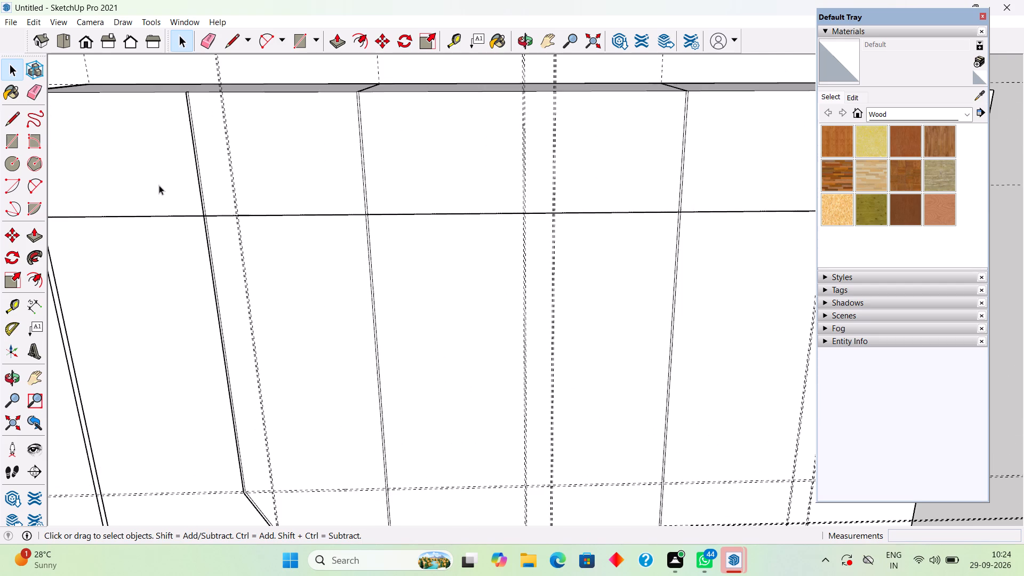
middle_click_drag(180, 164, 237, 235)
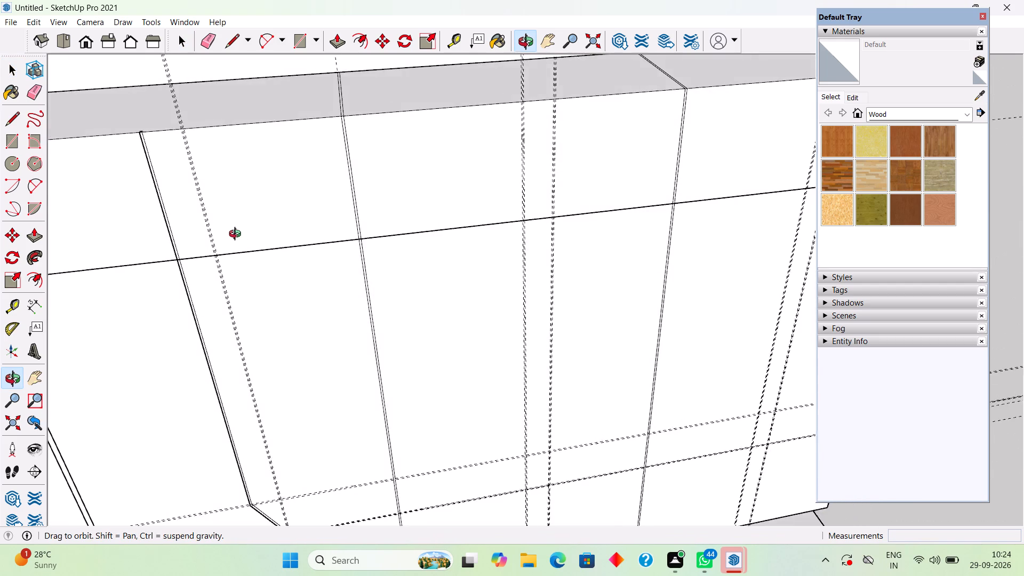
middle_click_drag(237, 235, 233, 246)
scroll(233, 246, "down", 2)
scroll(142, 169, "up", 10)
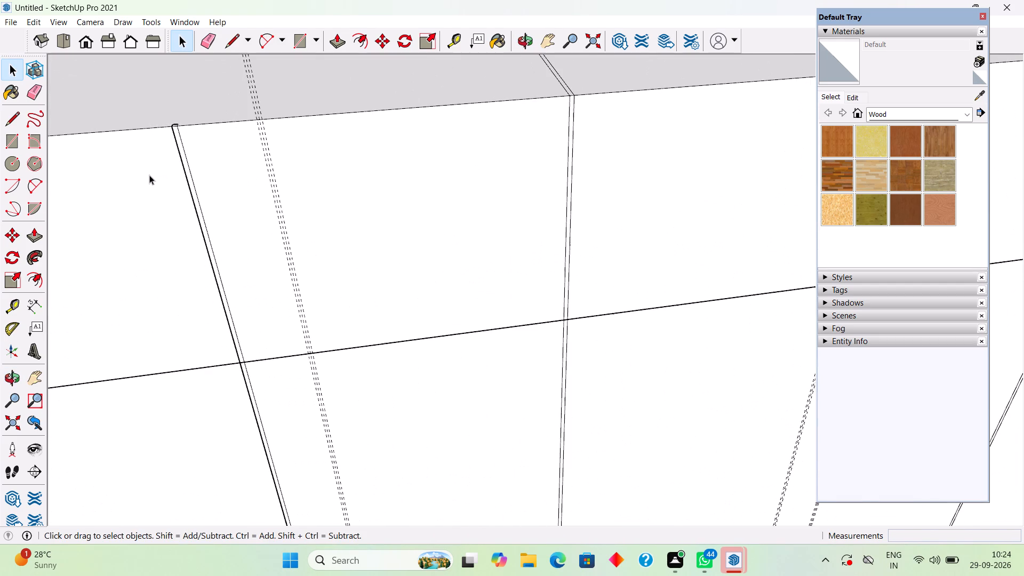
scroll(149, 175, "up", 2)
middle_click_drag(178, 164, 237, 266)
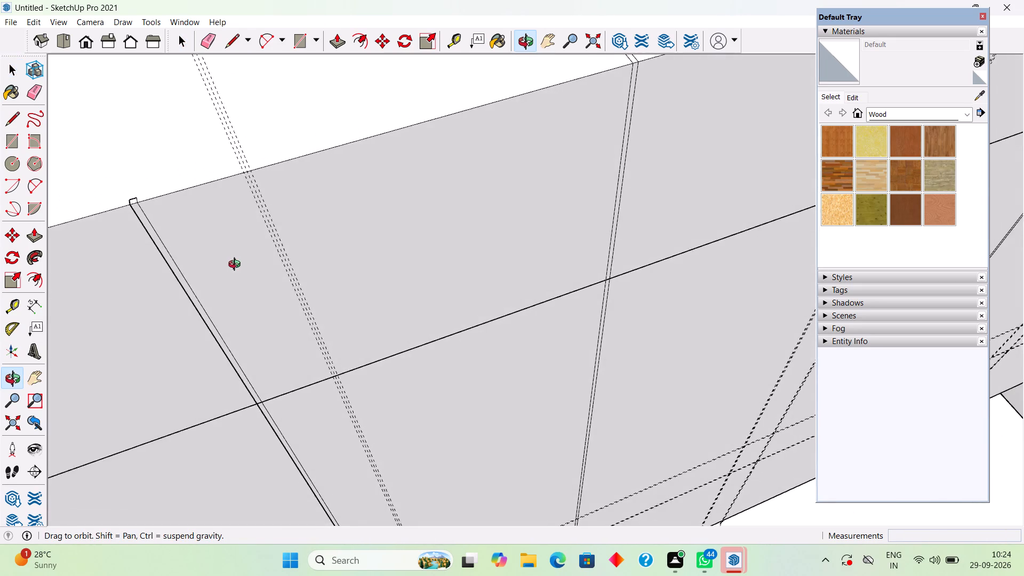
middle_click_drag(237, 266, 210, 215)
scroll(212, 211, "down", 20)
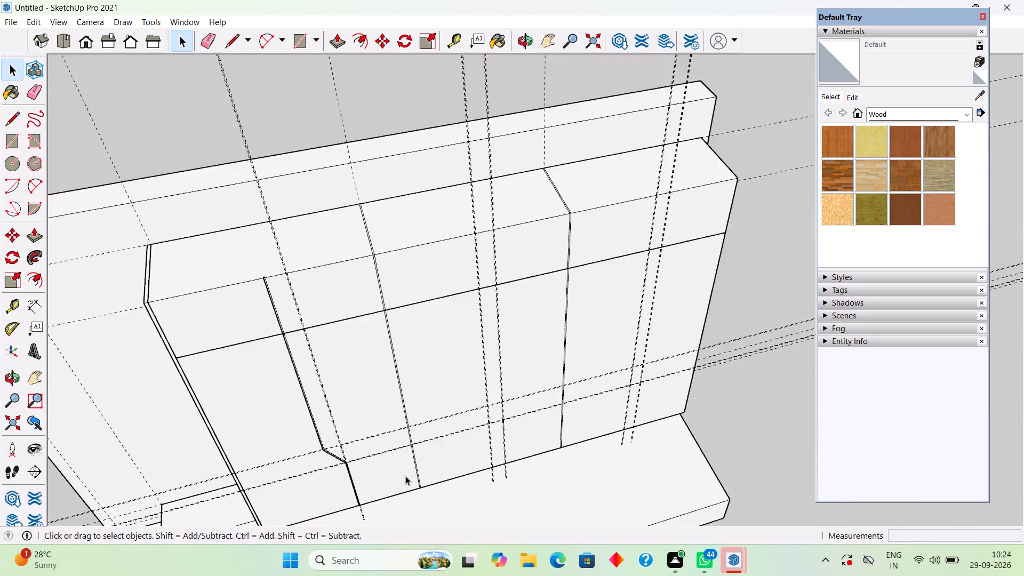
middle_click_drag(327, 442, 311, 316)
scroll(311, 316, "up", 1)
scroll(311, 318, "down", 12)
scroll(325, 466, "up", 2)
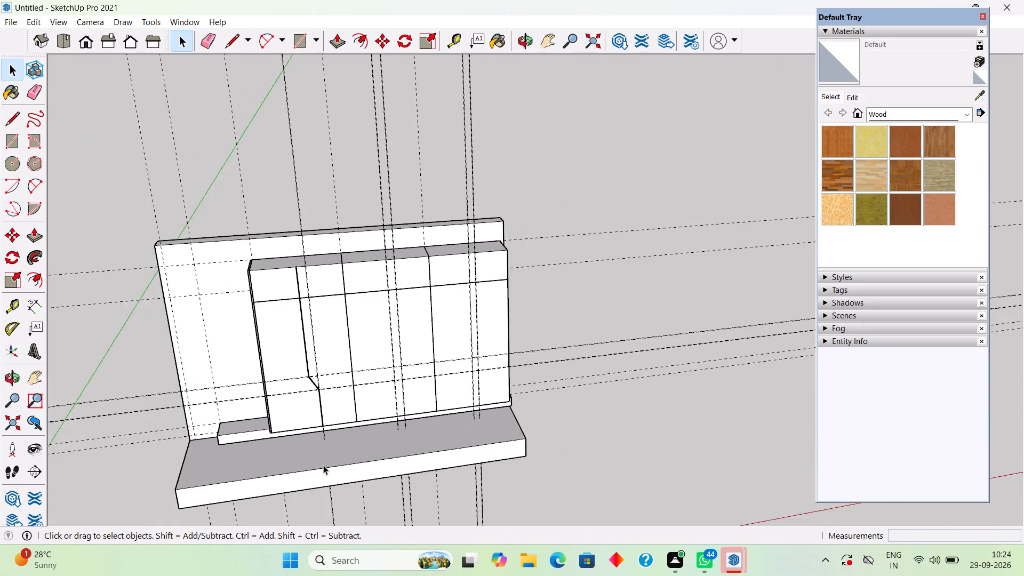
scroll(323, 465, "up", 14)
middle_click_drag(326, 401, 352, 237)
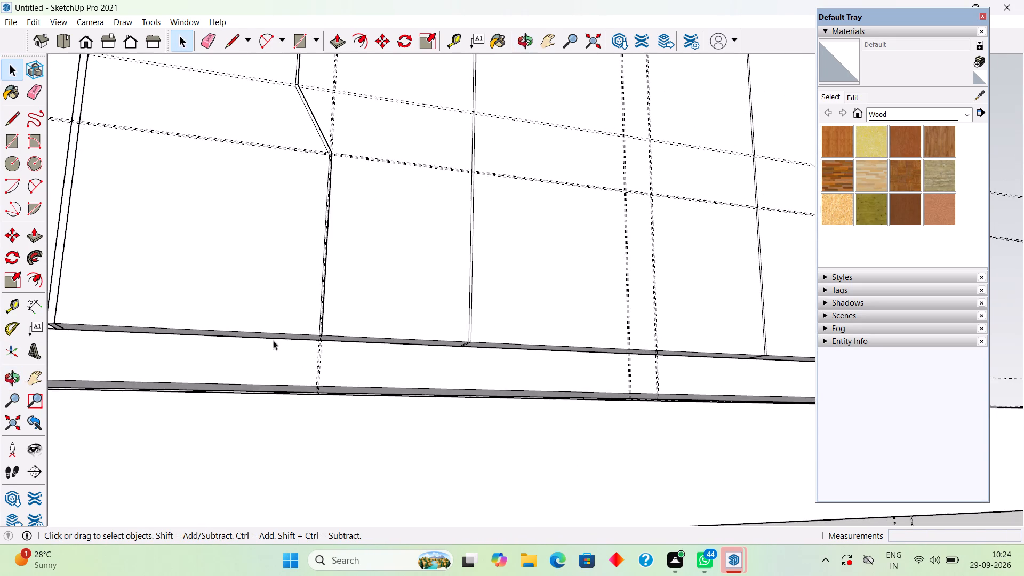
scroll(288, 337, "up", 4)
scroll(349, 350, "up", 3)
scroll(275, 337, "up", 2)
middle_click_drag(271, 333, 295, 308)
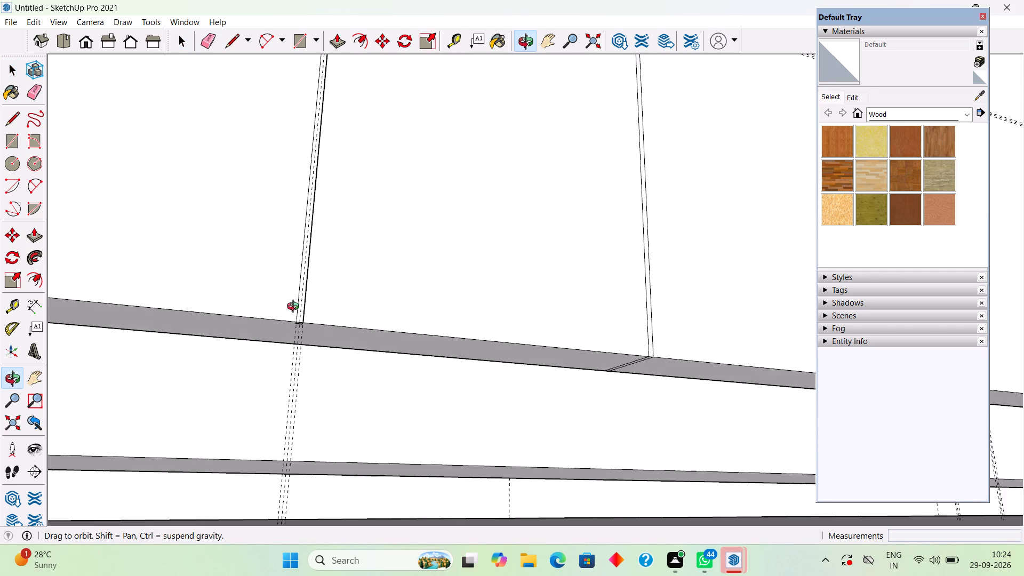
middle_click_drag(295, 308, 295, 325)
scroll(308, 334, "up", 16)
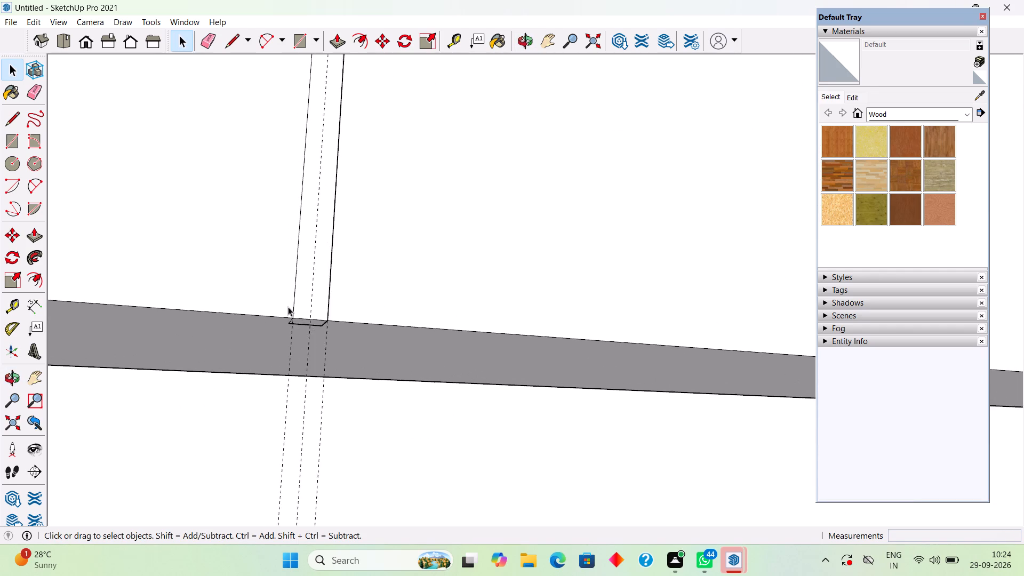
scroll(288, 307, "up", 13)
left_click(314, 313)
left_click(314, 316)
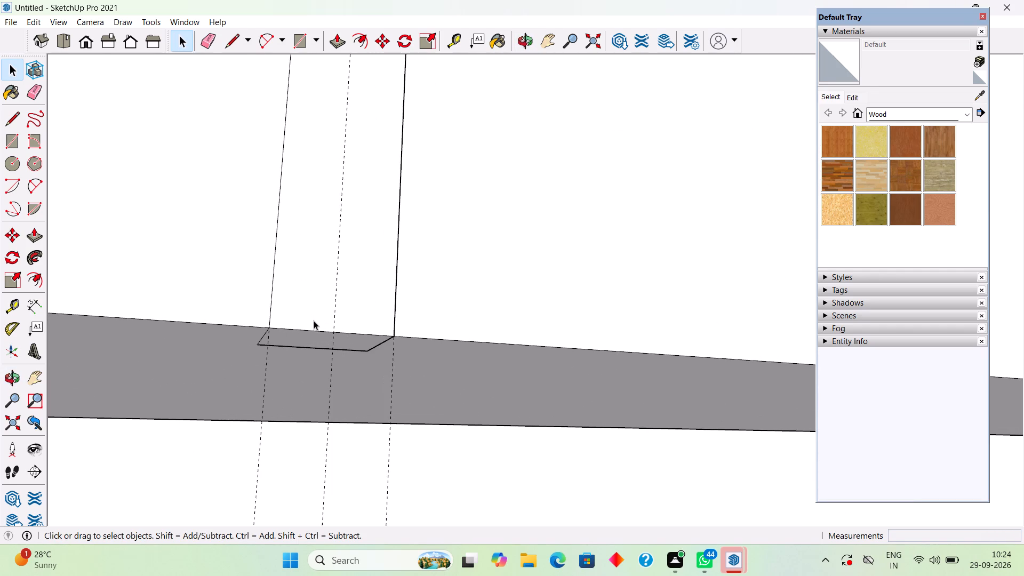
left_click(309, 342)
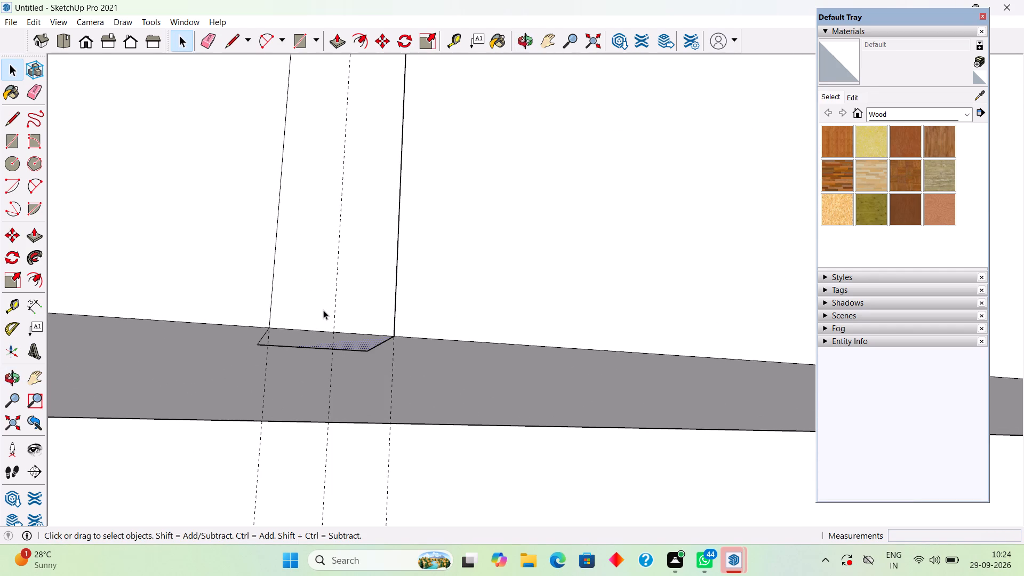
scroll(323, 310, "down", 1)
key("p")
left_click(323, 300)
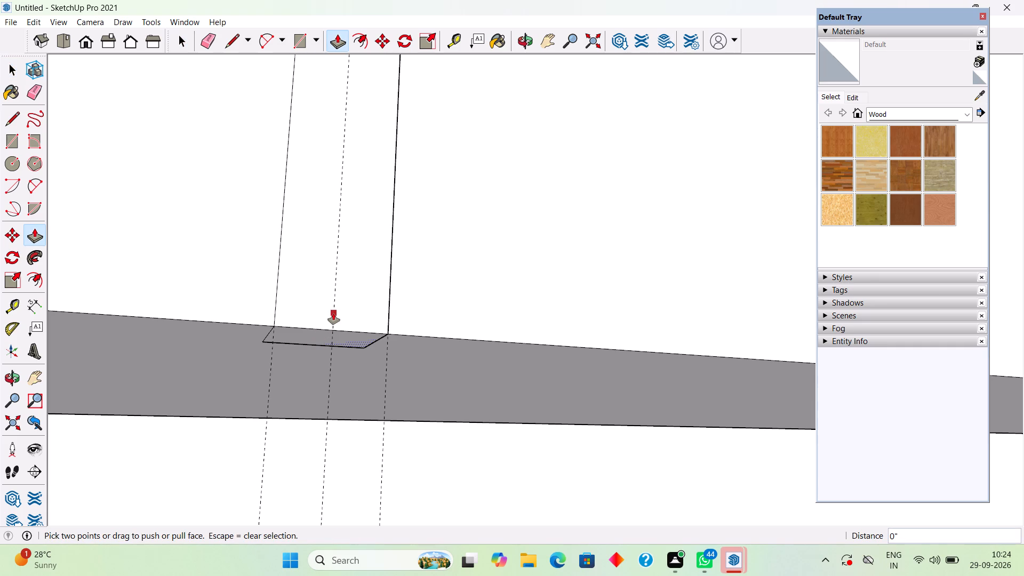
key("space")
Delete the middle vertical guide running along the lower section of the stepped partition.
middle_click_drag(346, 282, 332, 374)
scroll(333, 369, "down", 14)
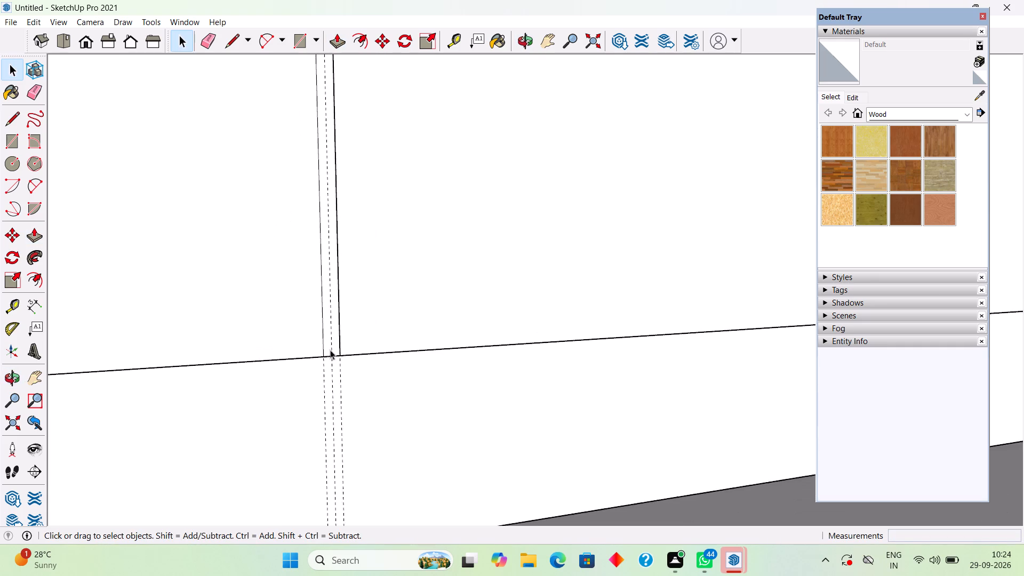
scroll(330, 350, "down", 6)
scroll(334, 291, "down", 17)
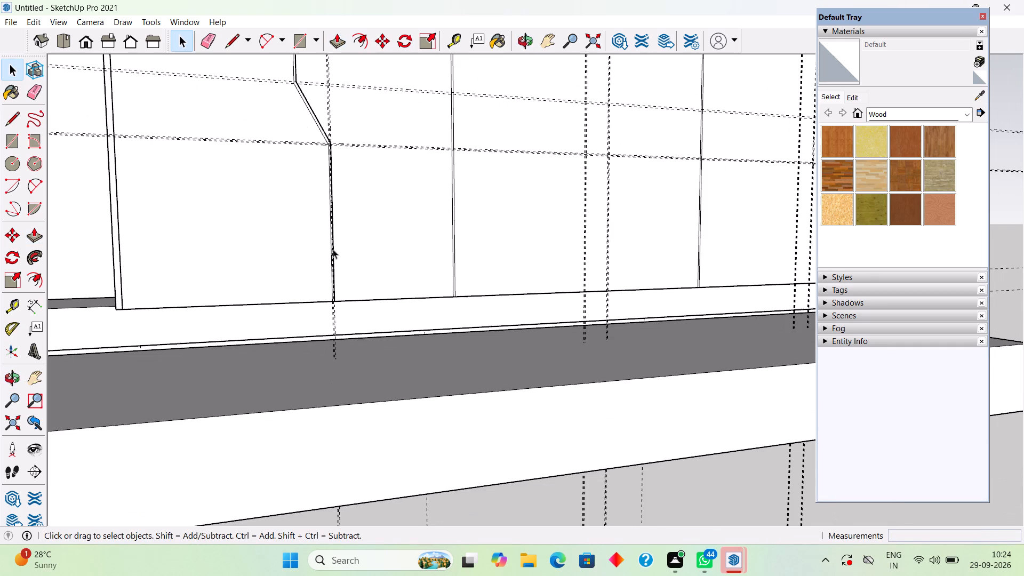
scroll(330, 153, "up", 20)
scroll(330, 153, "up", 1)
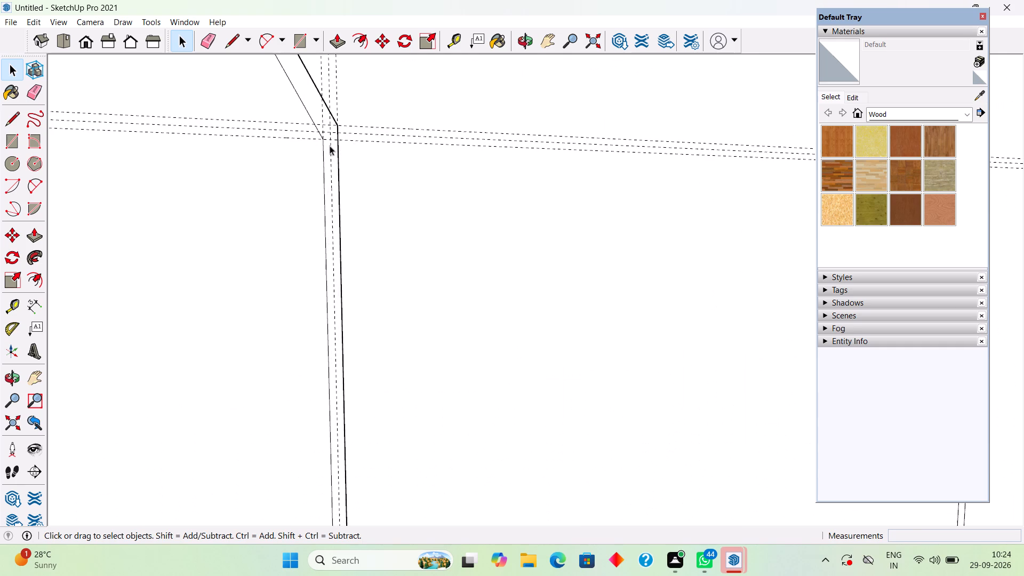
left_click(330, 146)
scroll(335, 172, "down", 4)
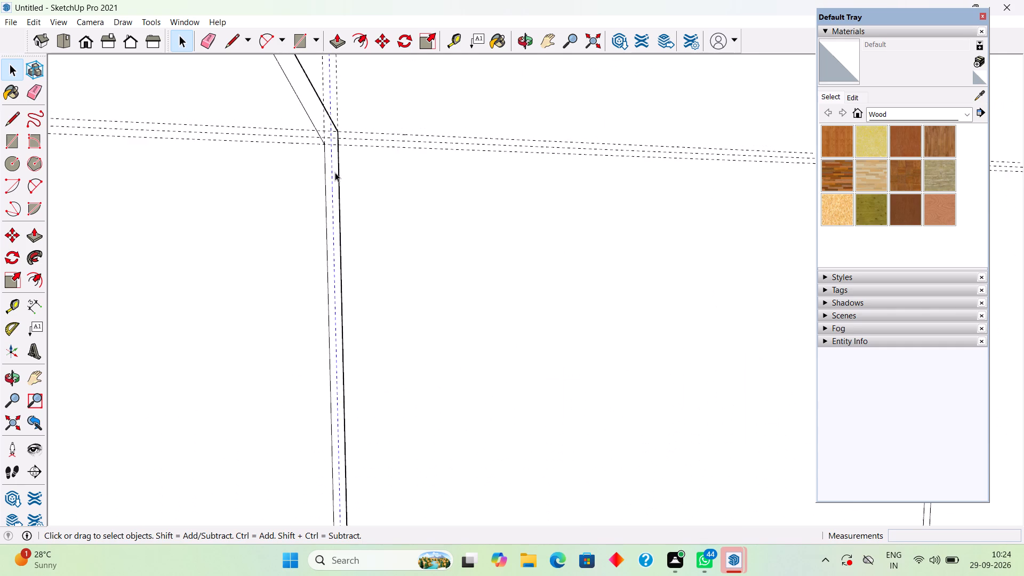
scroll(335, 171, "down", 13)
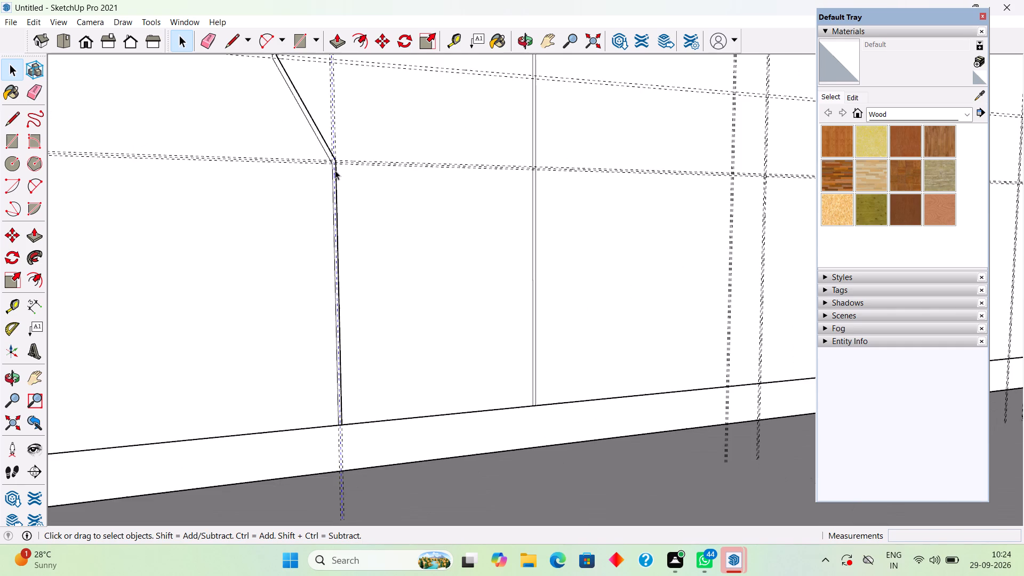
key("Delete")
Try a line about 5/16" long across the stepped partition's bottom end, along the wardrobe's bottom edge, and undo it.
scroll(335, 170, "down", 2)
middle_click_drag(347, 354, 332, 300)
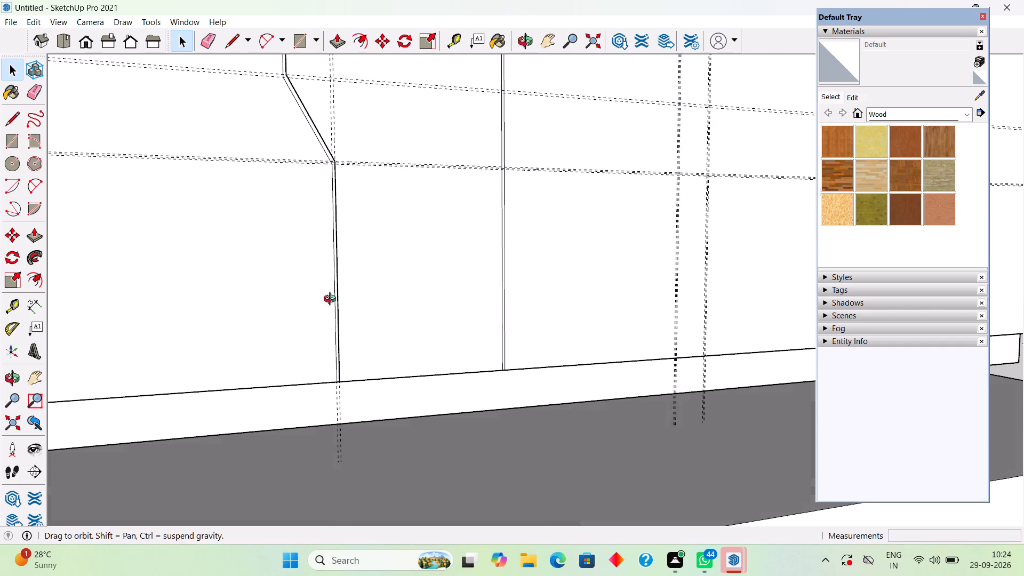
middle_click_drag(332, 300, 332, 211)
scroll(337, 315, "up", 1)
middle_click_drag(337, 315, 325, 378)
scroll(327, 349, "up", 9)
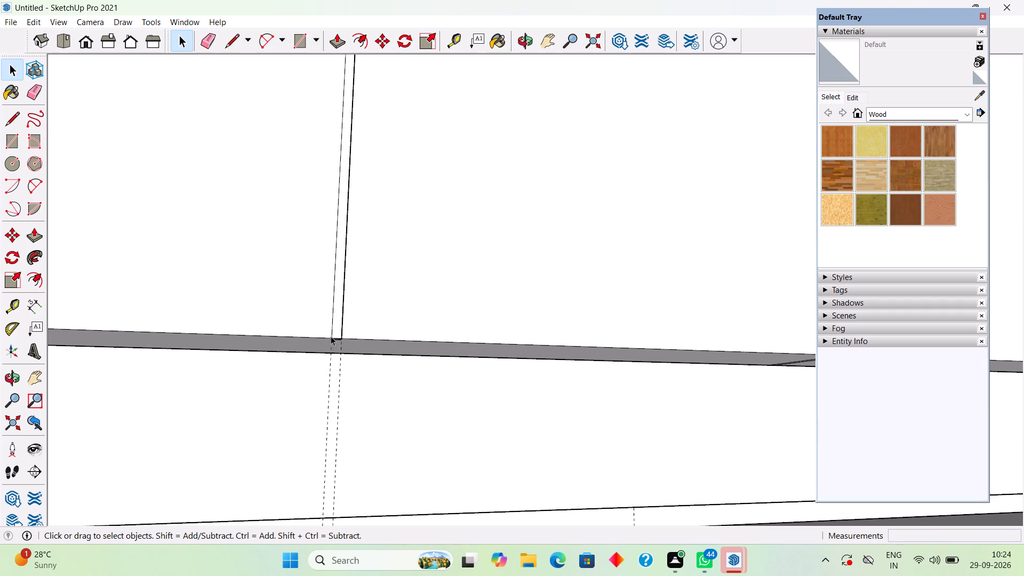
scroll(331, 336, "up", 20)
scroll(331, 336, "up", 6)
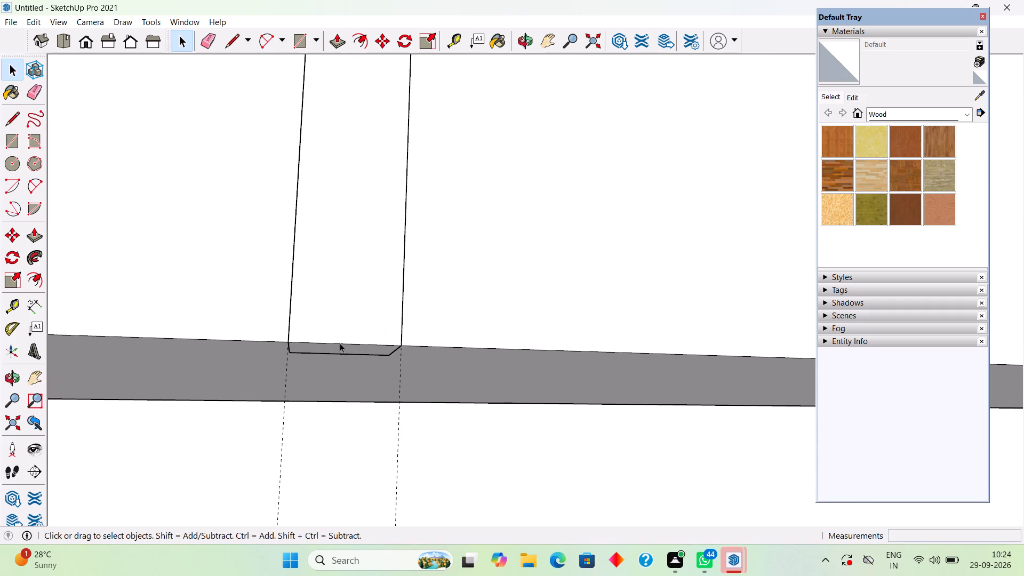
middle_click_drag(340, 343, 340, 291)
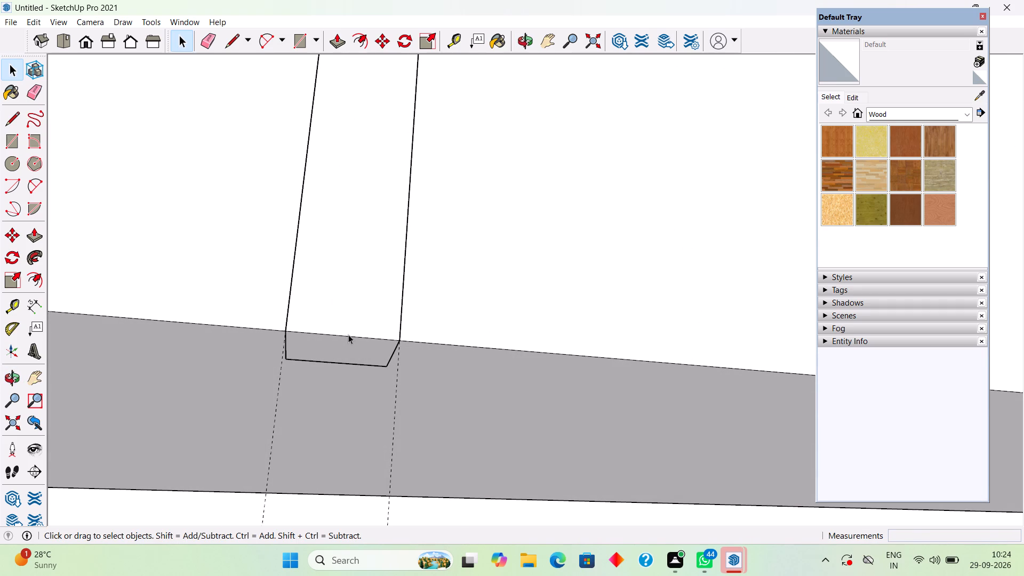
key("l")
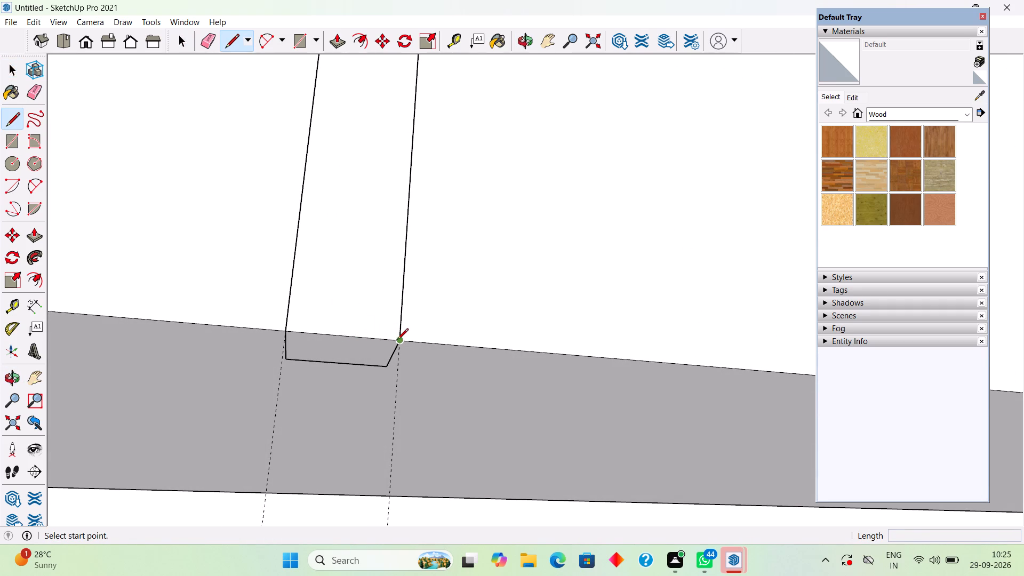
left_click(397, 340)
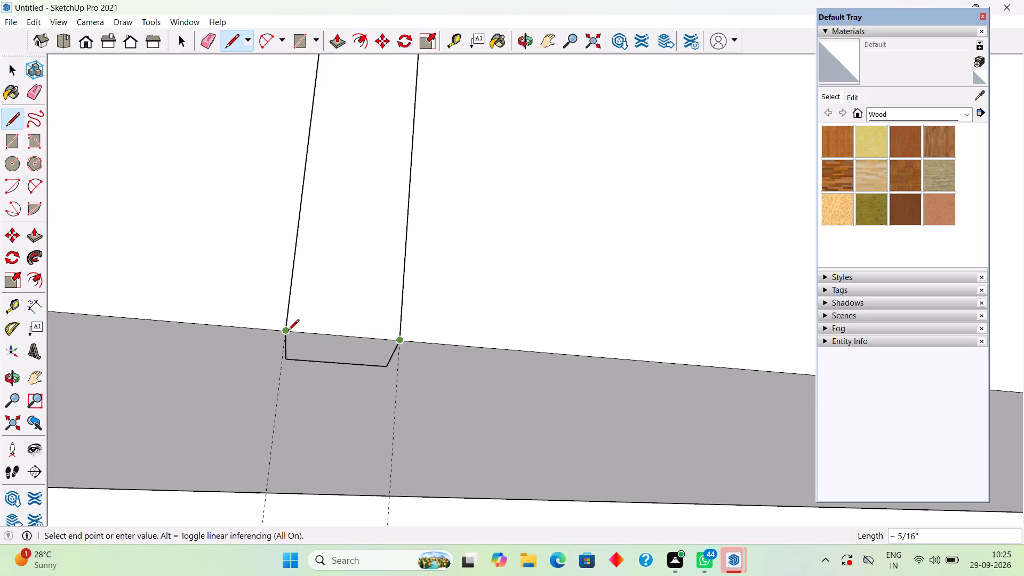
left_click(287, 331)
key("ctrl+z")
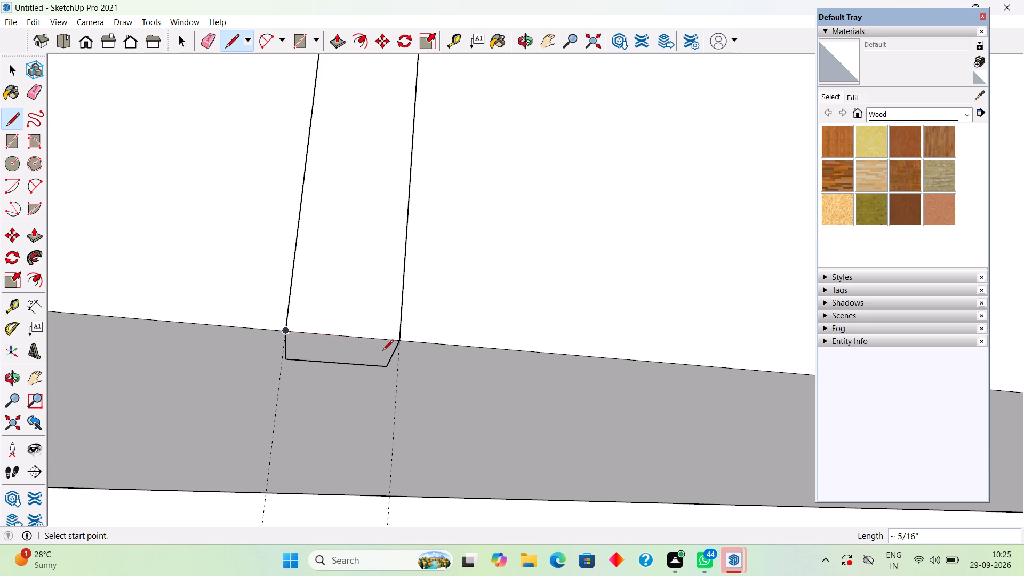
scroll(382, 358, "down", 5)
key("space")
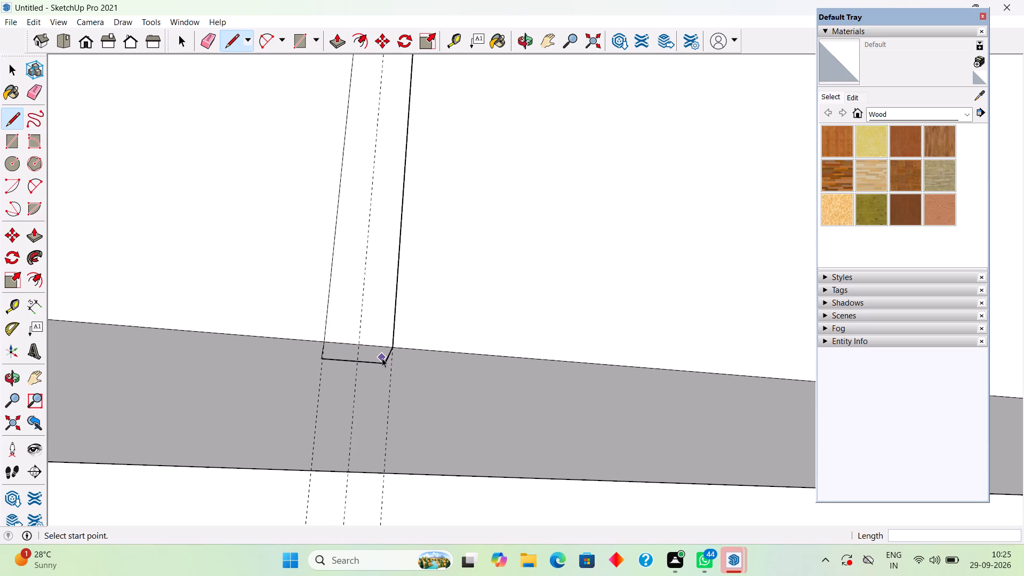
Examine the stepped partition's bottom end where it meets the wardrobe's underside, checking its end face and adjoining edge.
middle_click_drag(375, 294, 369, 447)
scroll(367, 412, "down", 1)
scroll(363, 325, "down", 3)
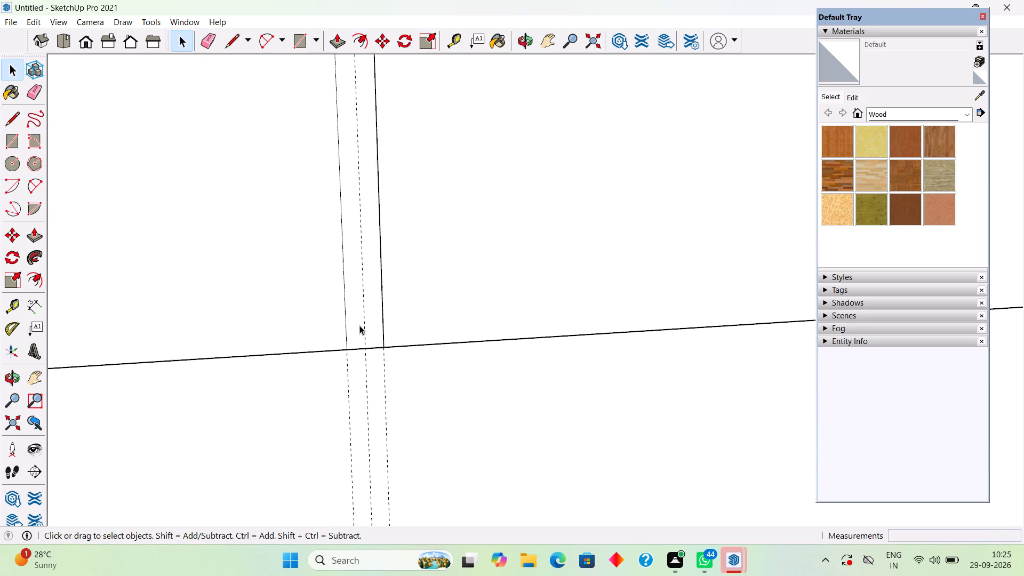
scroll(359, 325, "down", 19)
scroll(363, 286, "up", 12)
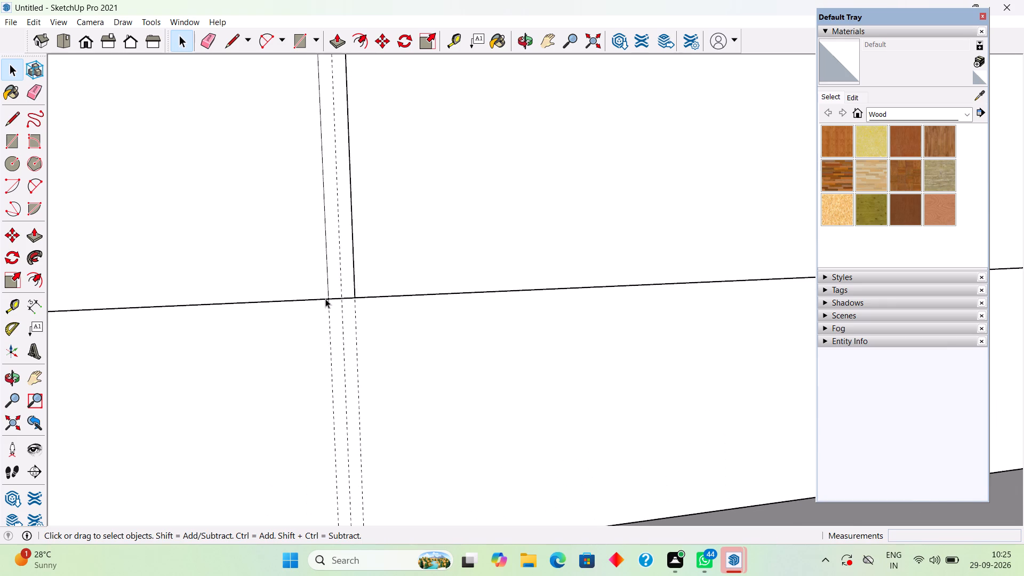
scroll(325, 299, "up", 20)
scroll(325, 299, "up", 4)
scroll(361, 310, "down", 4)
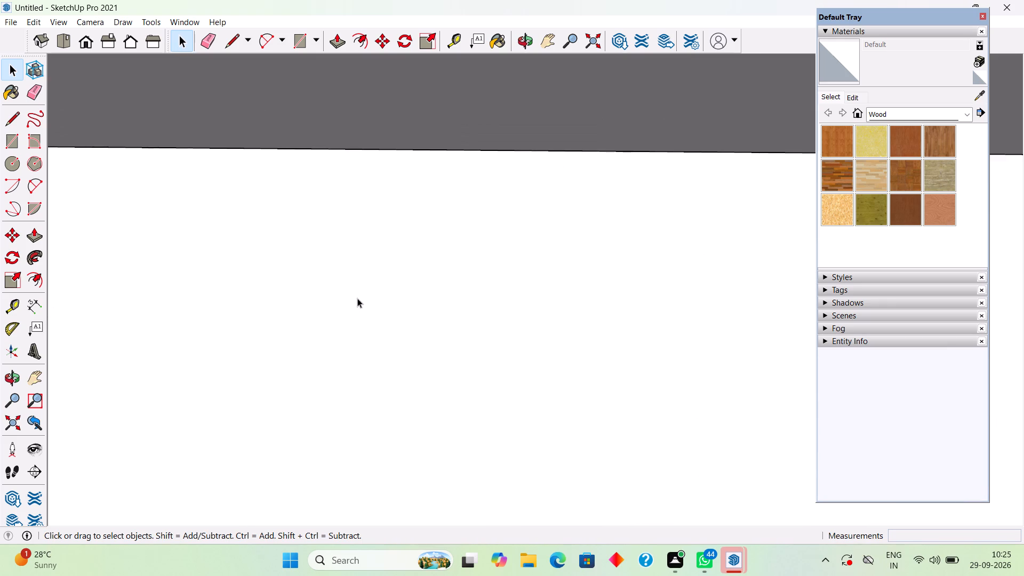
scroll(357, 298, "down", 6)
scroll(357, 301, "up", 2)
middle_click_drag(357, 301, 356, 188)
scroll(365, 286, "up", 1)
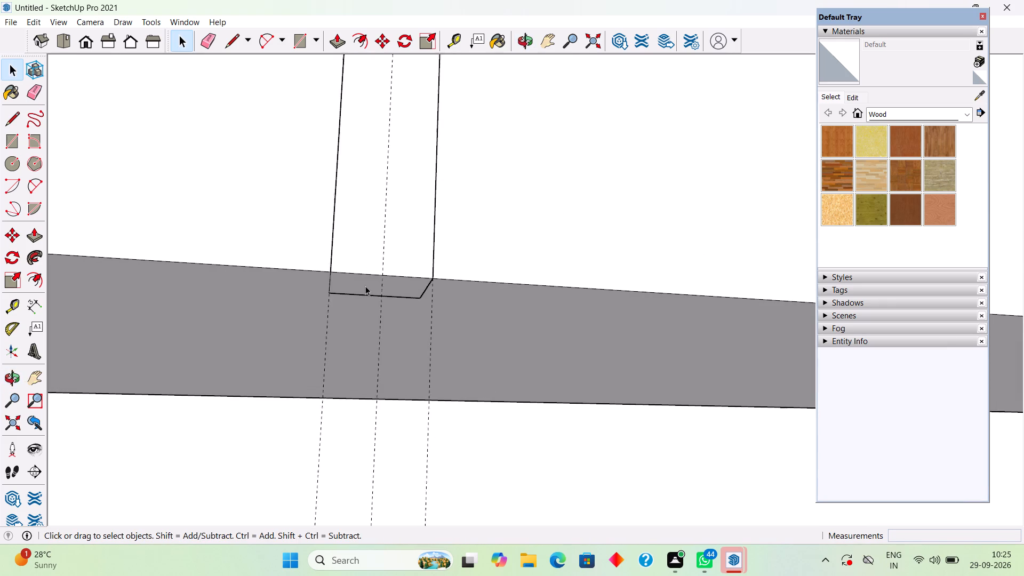
scroll(365, 286, "up", 2)
left_click(375, 280)
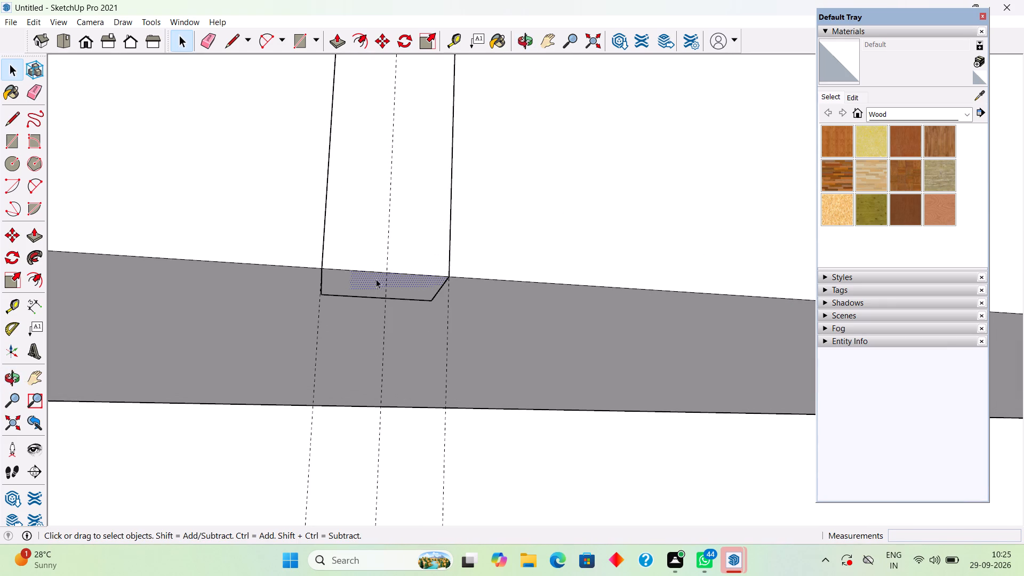
left_click_drag(349, 281, 342, 278)
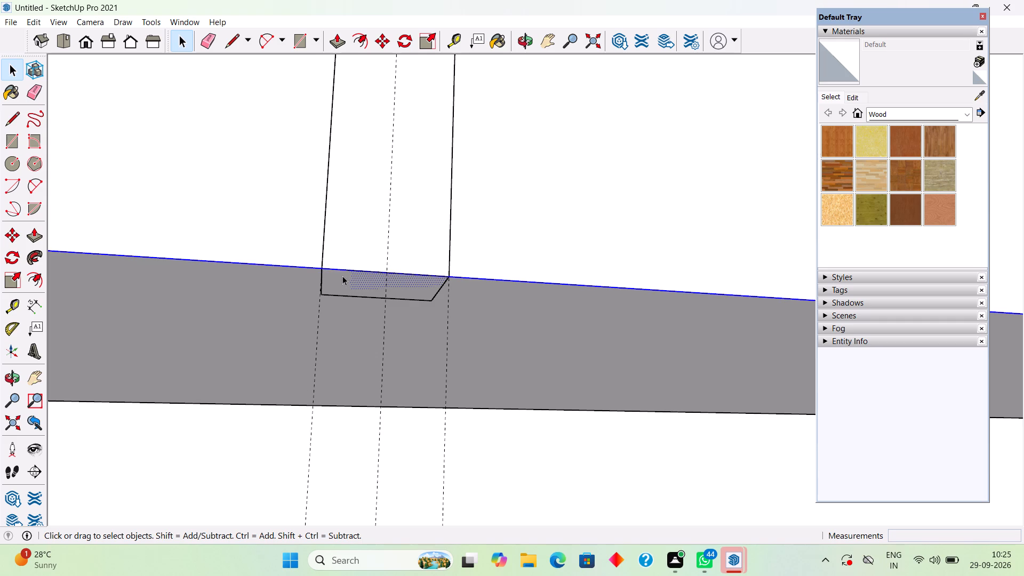
scroll(342, 274, "down", 20)
scroll(342, 274, "down", 4)
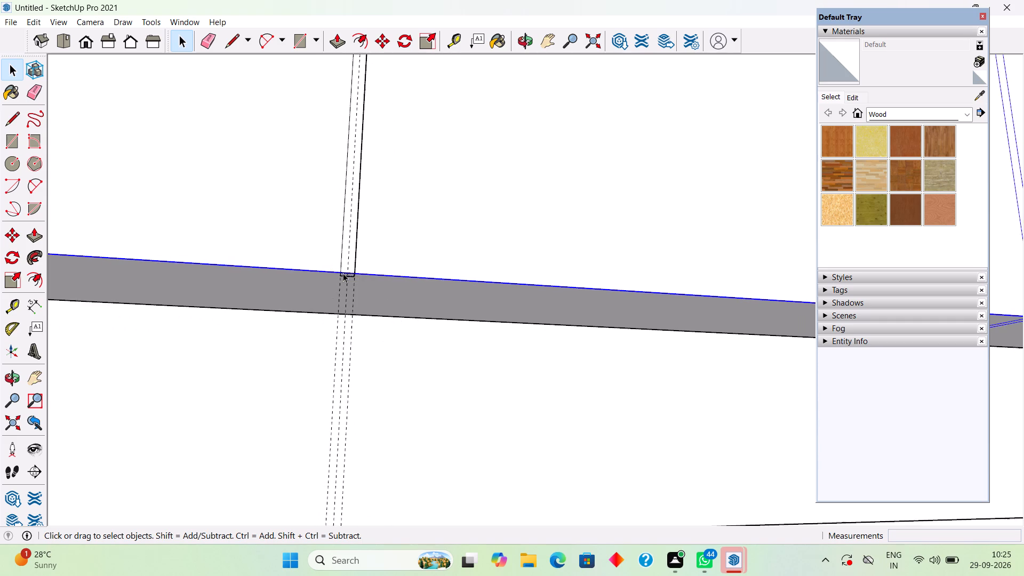
scroll(343, 273, "down", 20)
scroll(343, 273, "down", 12)
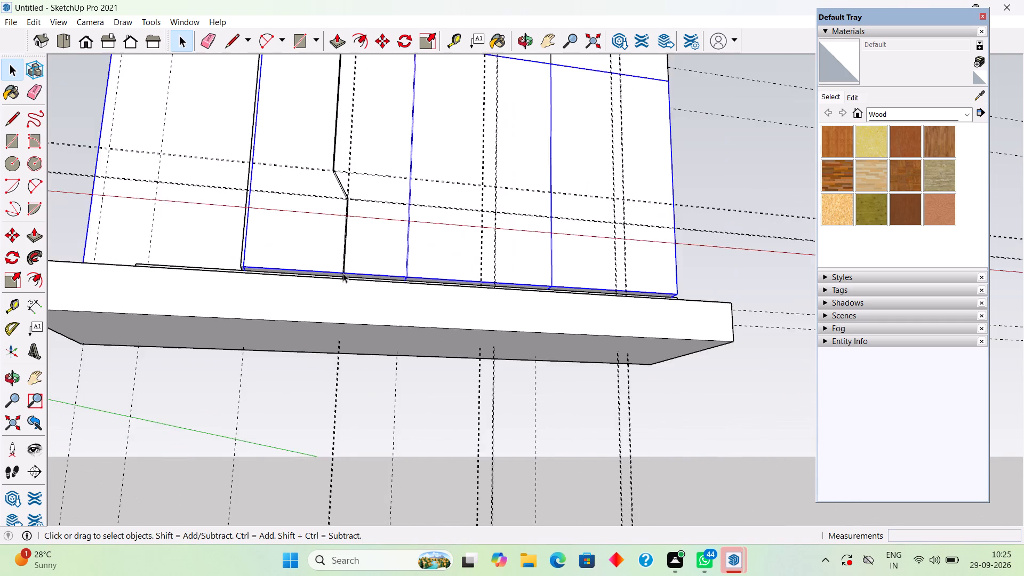
scroll(343, 273, "down", 10)
left_click(563, 137)
Draw the second stepped partition's top end as a line along the front's top edge between the outer guides of the middle bay's first guide trio.
scroll(435, 205, "up", 3)
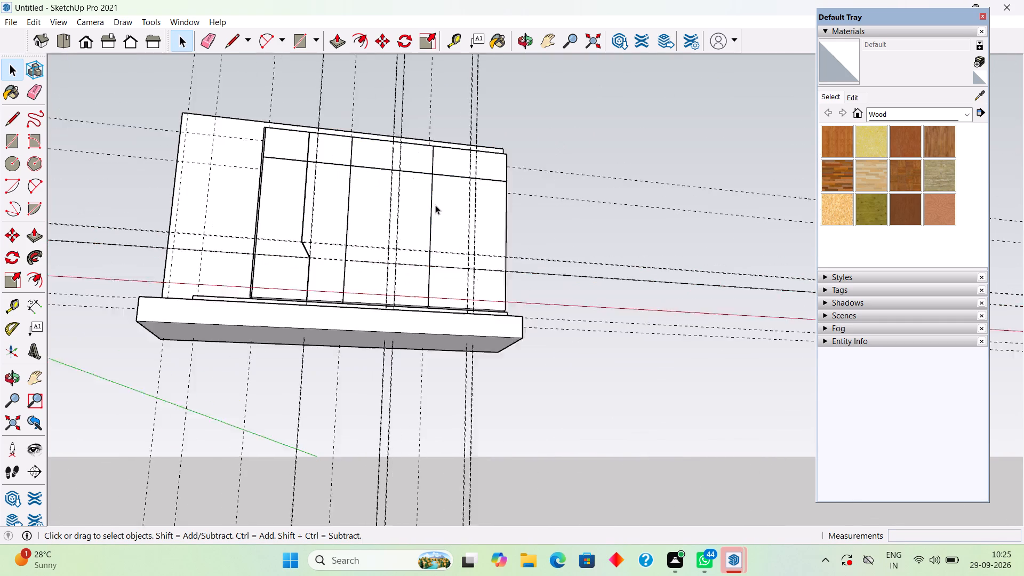
scroll(435, 205, "up", 1)
middle_click_drag(435, 205, 405, 268)
scroll(380, 91, "up", 5)
scroll(399, 132, "up", 1)
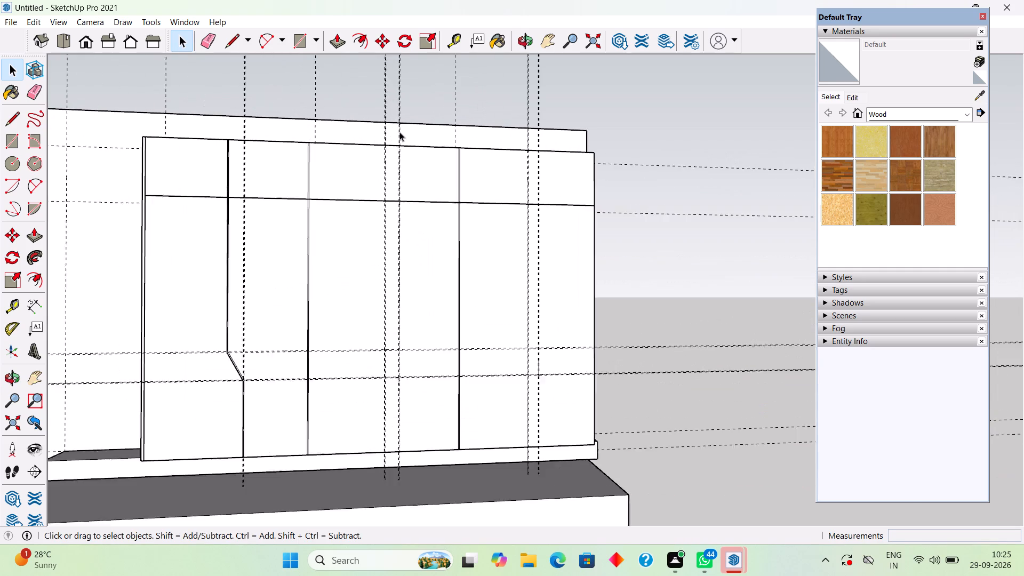
scroll(399, 132, "up", 8)
scroll(399, 141, "down", 3)
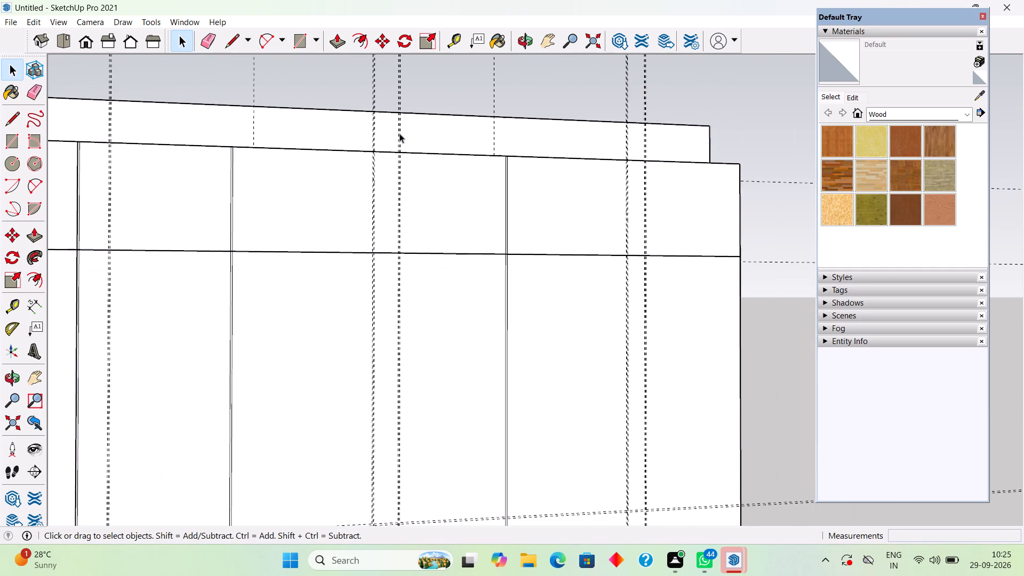
scroll(379, 167, "up", 18)
scroll(371, 140, "up", 3)
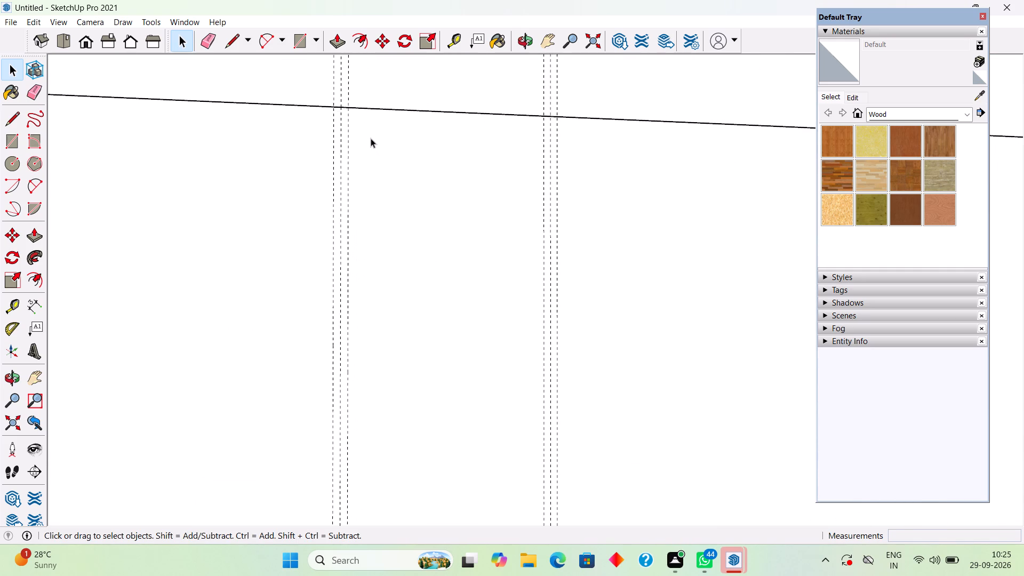
scroll(367, 132, "up", 5)
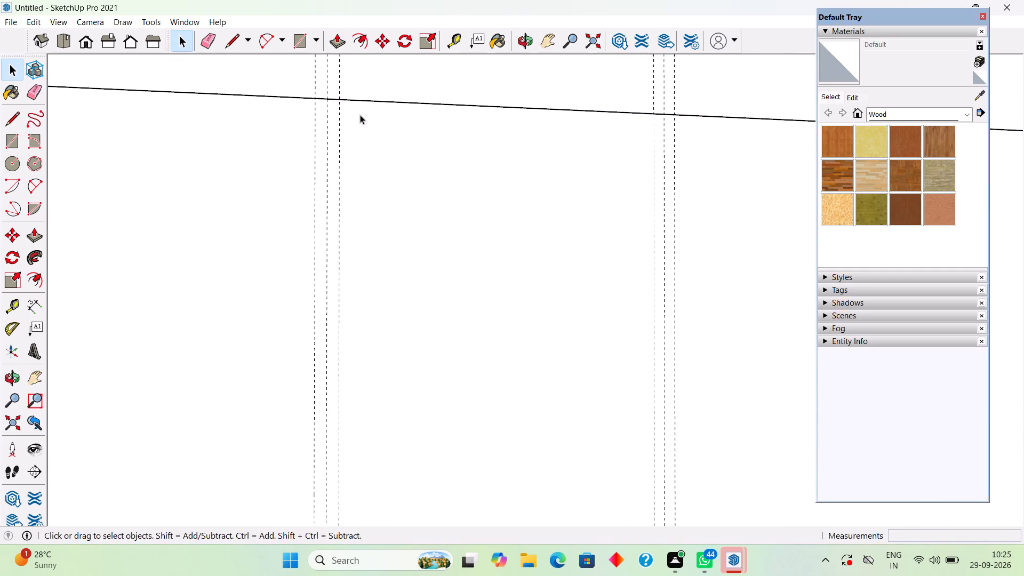
key("l")
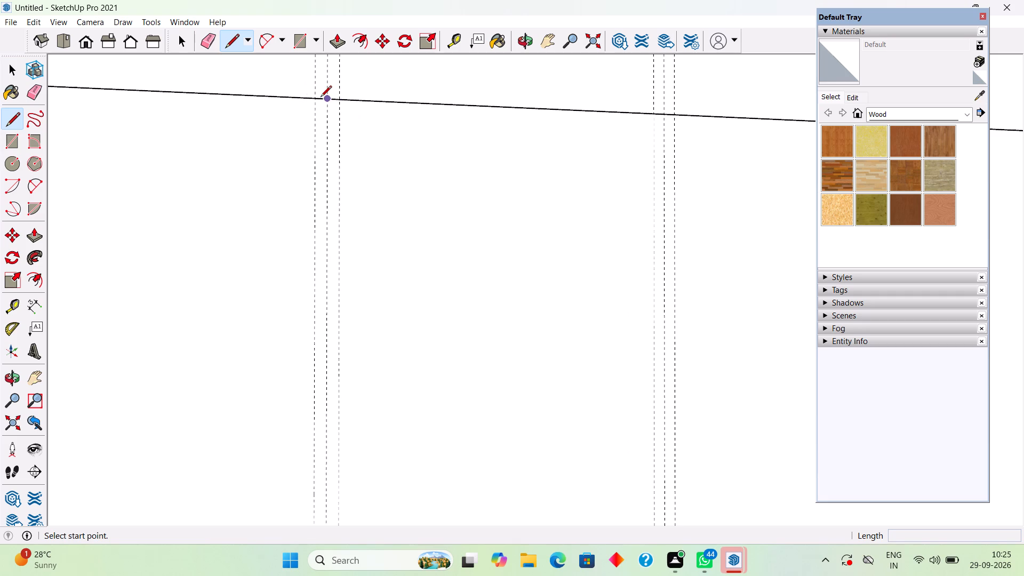
left_click(316, 98)
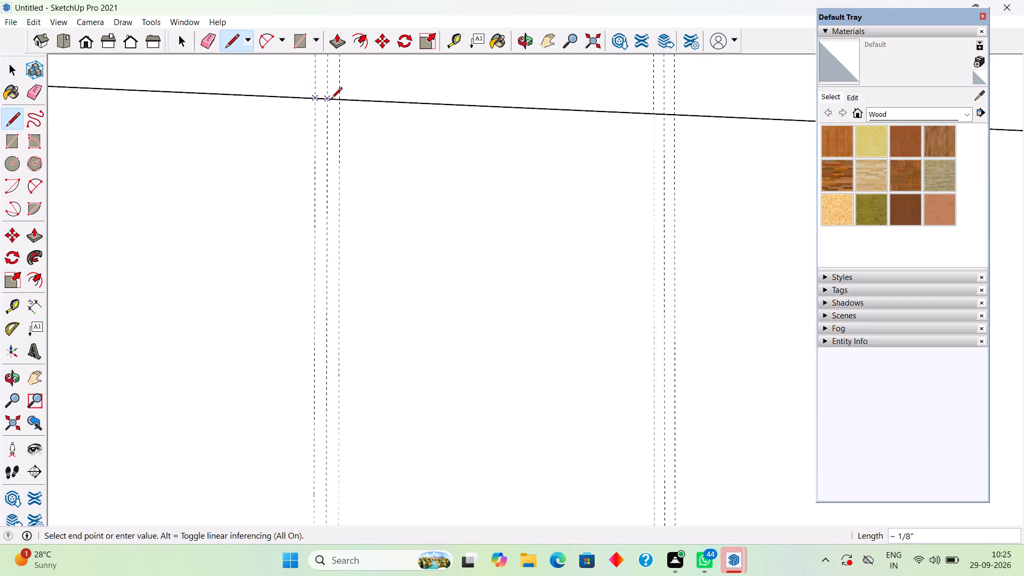
left_click(341, 101)
Draw the partition's upper right edge down its guide, 1' 6" to the horizontal line and about 4' further to the upper horizontal guide.
scroll(342, 181, "down", 7)
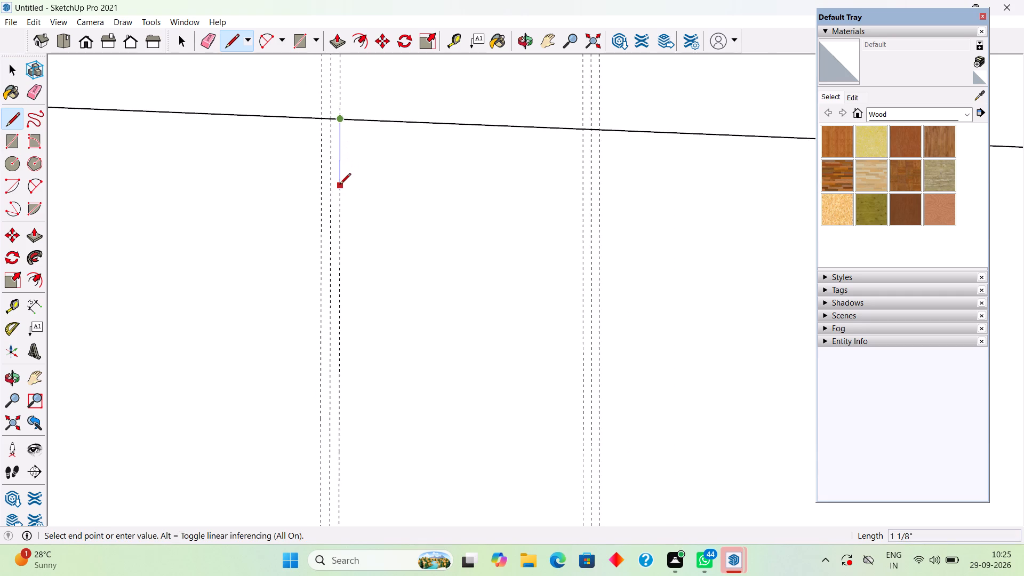
scroll(340, 185, "down", 10)
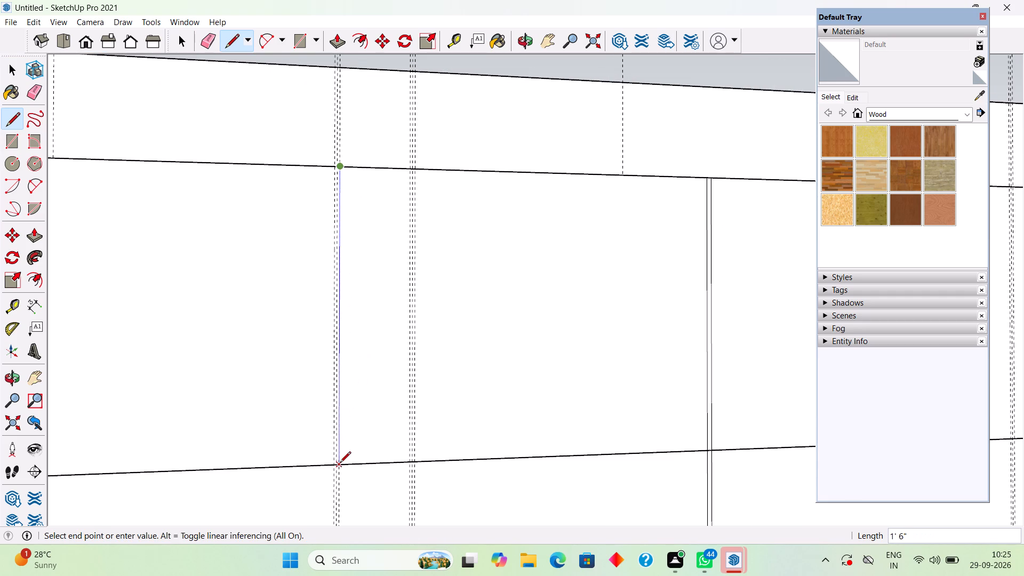
left_click(339, 464)
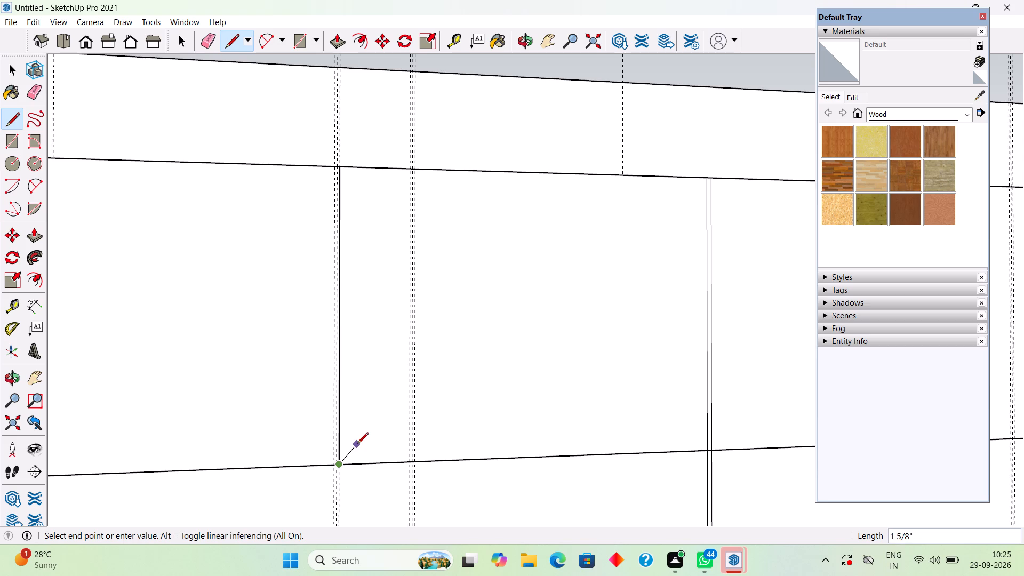
scroll(357, 444, "down", 1)
middle_click_drag(357, 444, 357, 484, "shift")
scroll(357, 469, "down", 1, "shift")
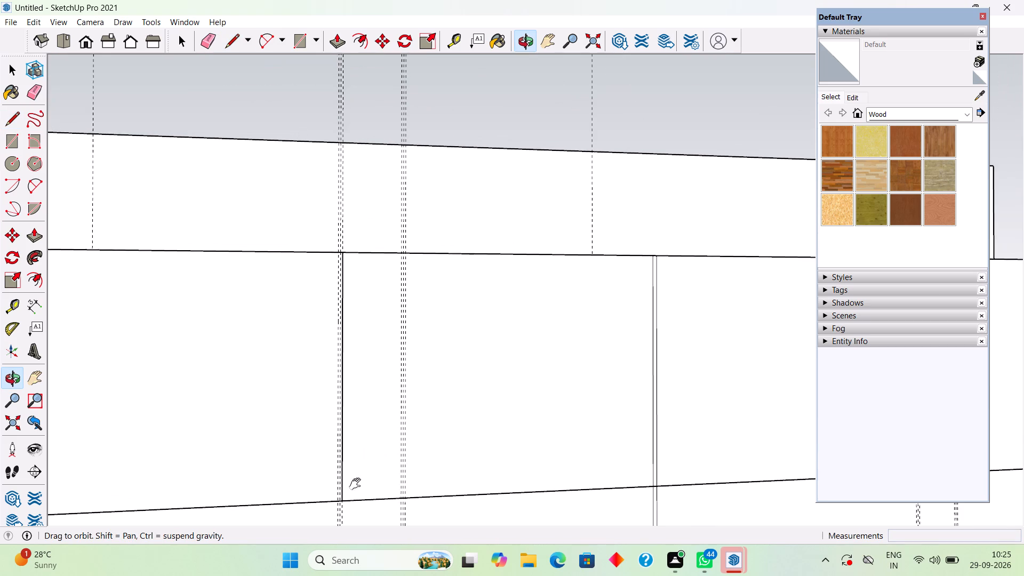
middle_click_drag(357, 484, 353, 62, "shift")
scroll(353, 62, "down", 4, "shift")
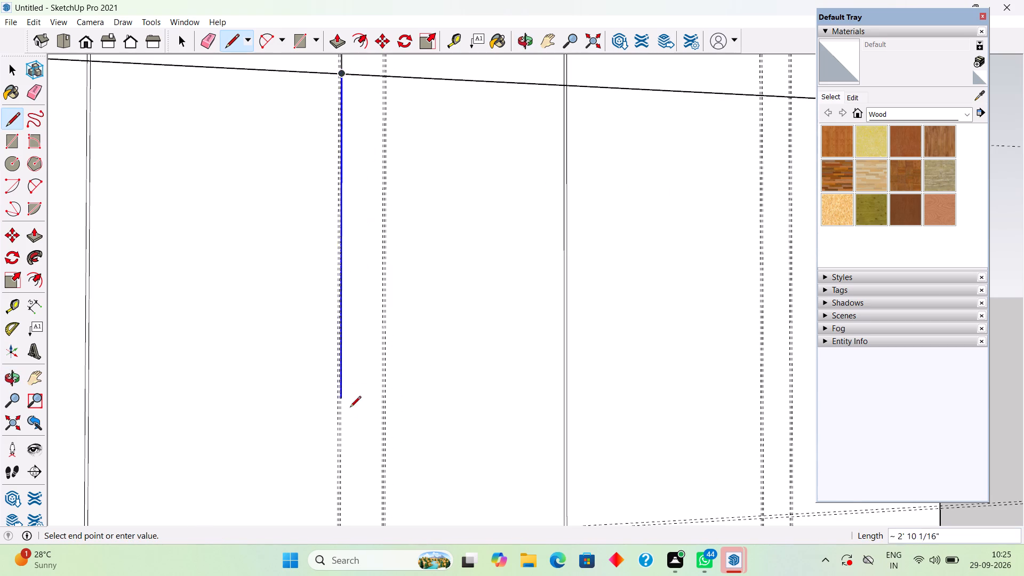
scroll(343, 427, "down", 9, "shift")
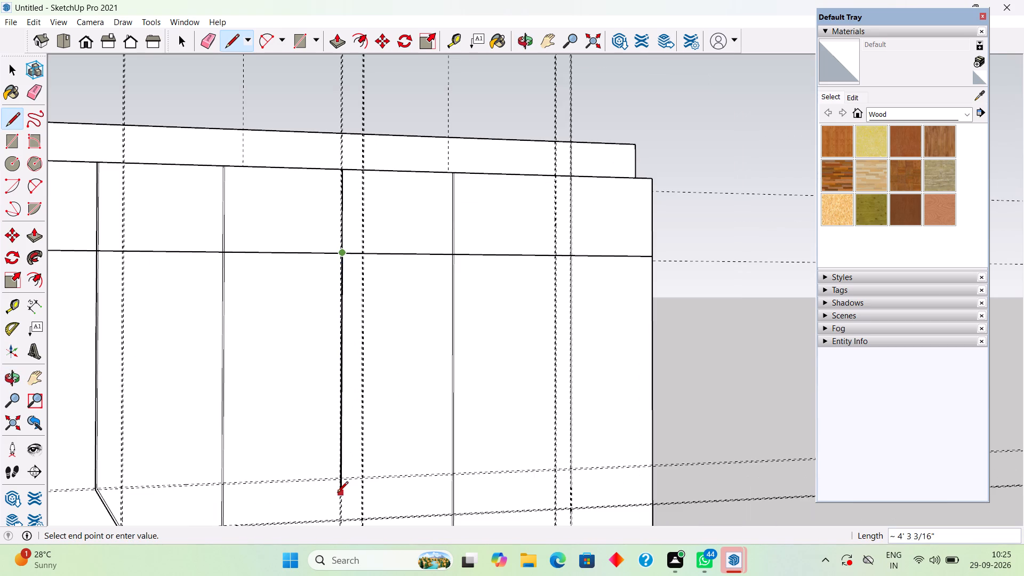
scroll(337, 493, "down", 3, "shift")
scroll(358, 527, "up", 8, "shift")
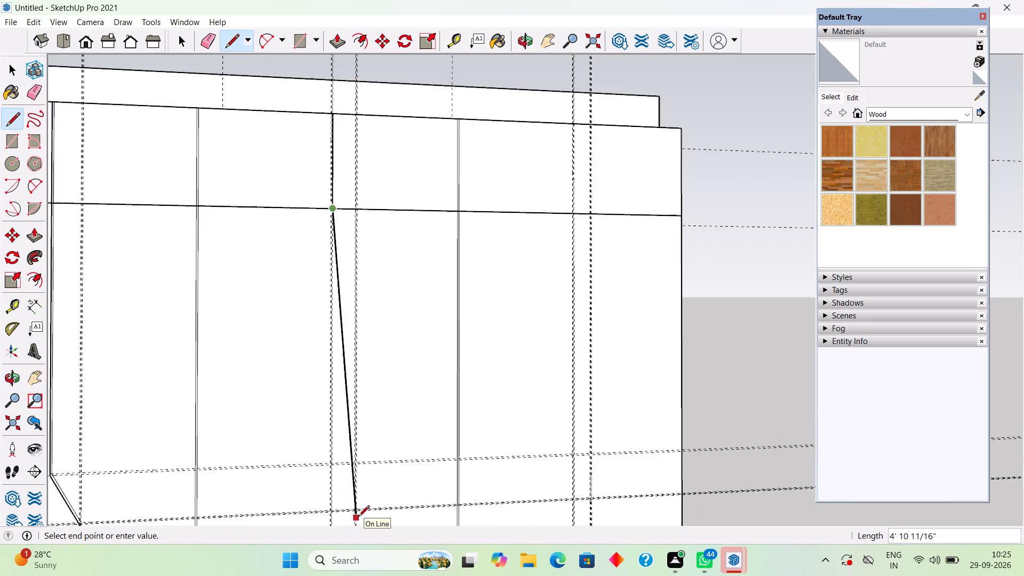
scroll(358, 517, "up", 15, "shift")
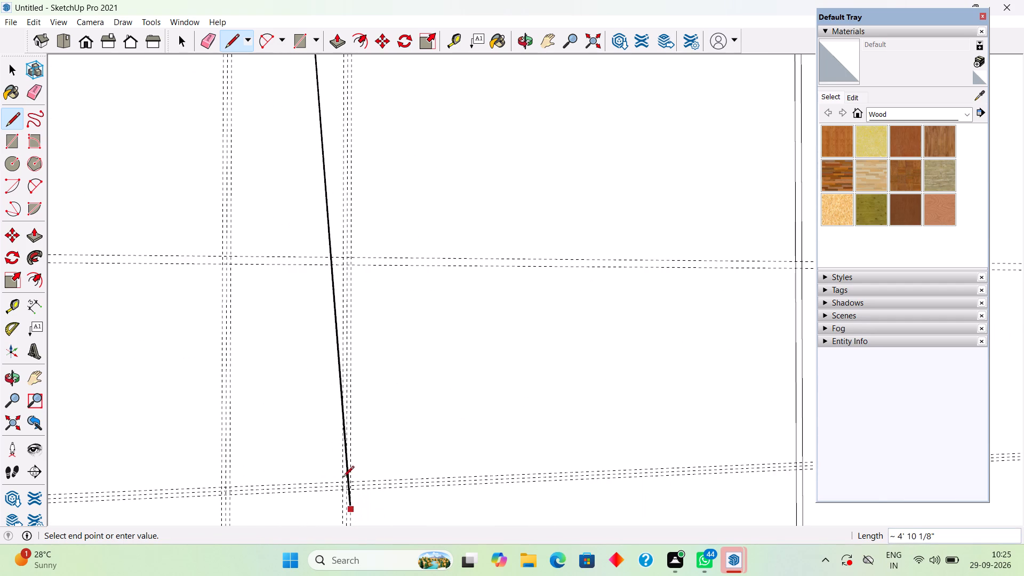
left_click(231, 259)
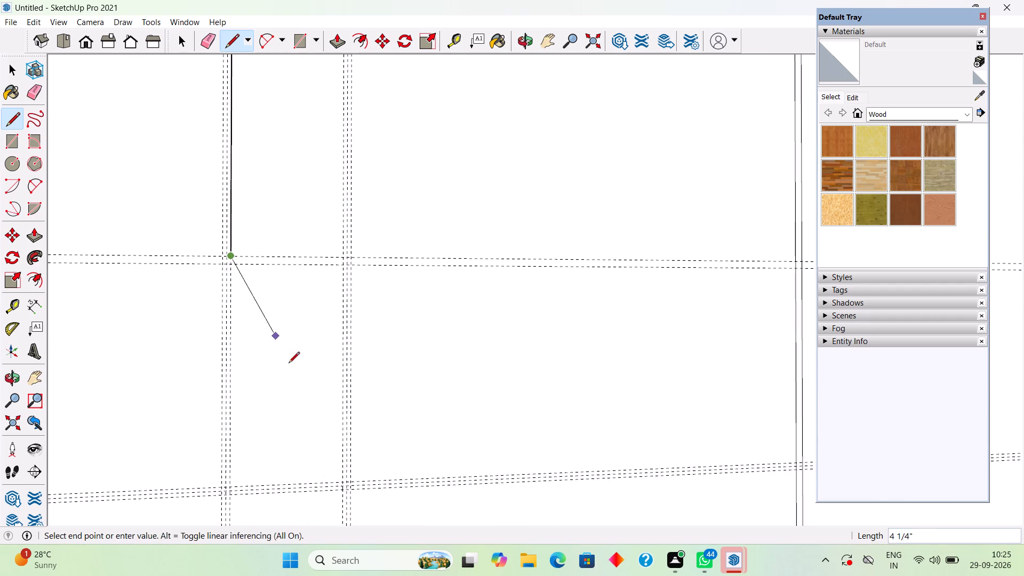
Continue the right edge with an angled line to the lower guide crossing and a vertical about 2' 1/8" long to the front's bottom edge.
left_click(351, 481)
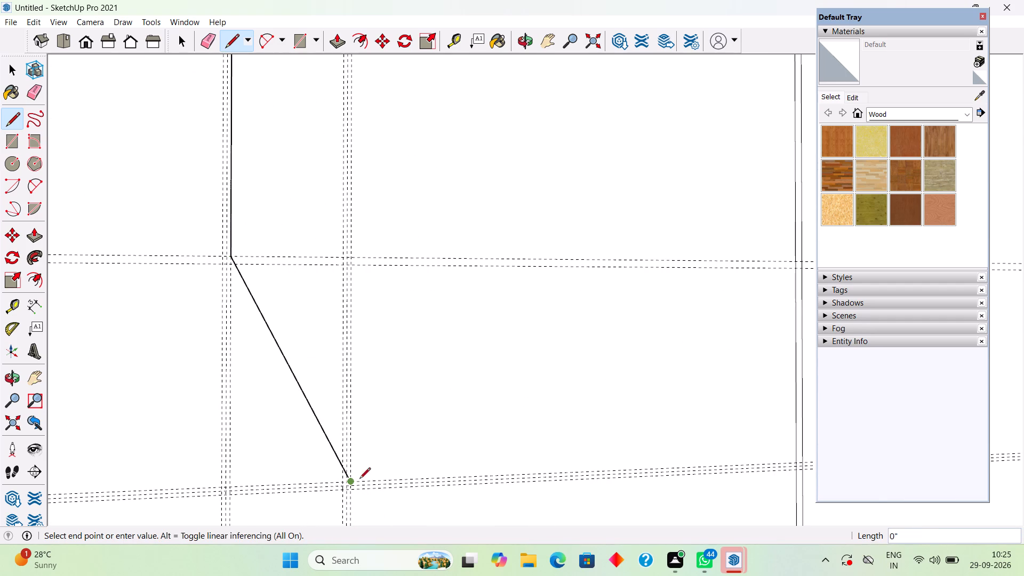
scroll(365, 465, "down", 5)
scroll(363, 444, "down", 20)
scroll(363, 444, "down", 3)
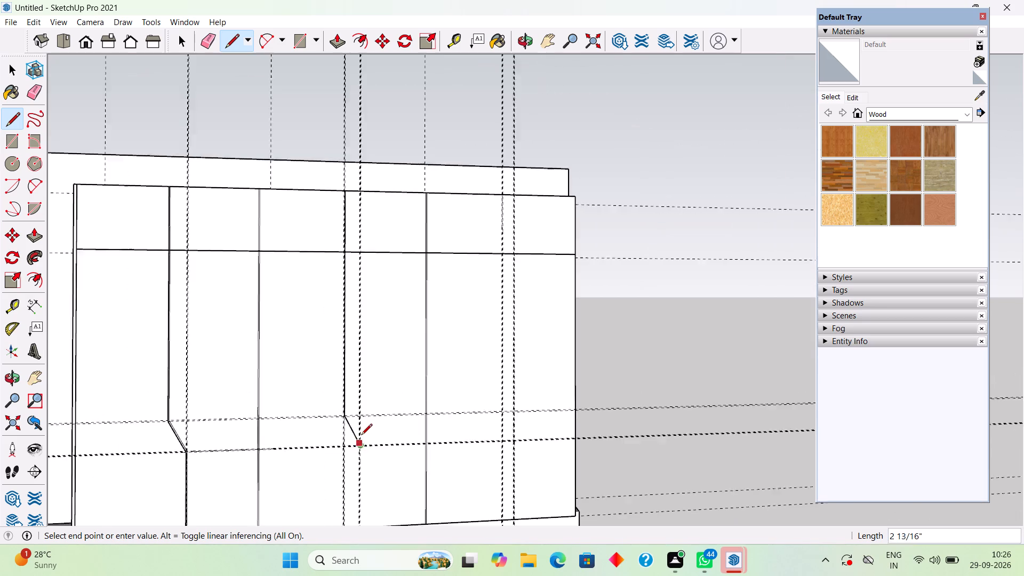
scroll(361, 436, "down", 7)
scroll(361, 505, "up", 15)
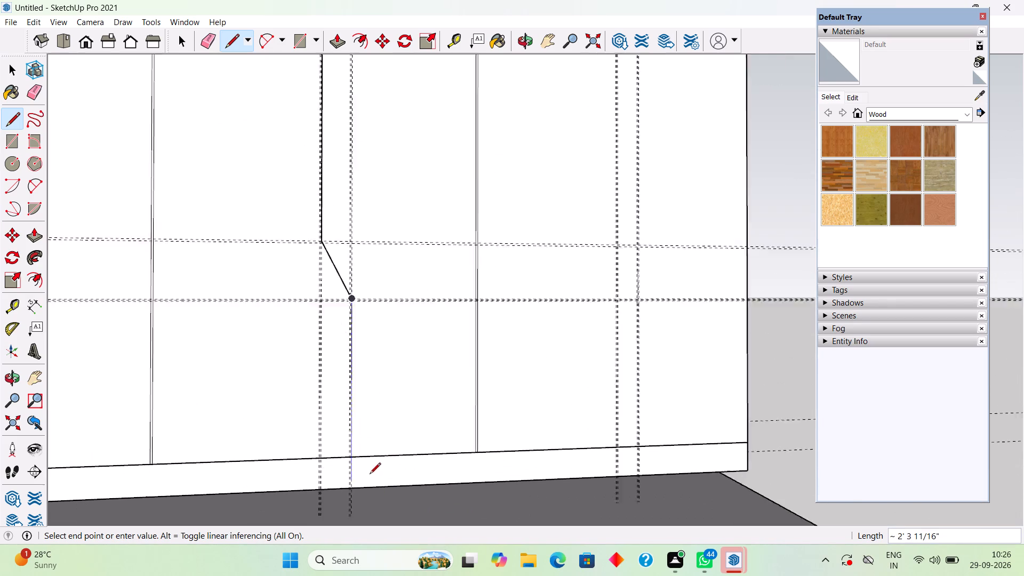
scroll(370, 475, "up", 20)
scroll(370, 475, "up", 6)
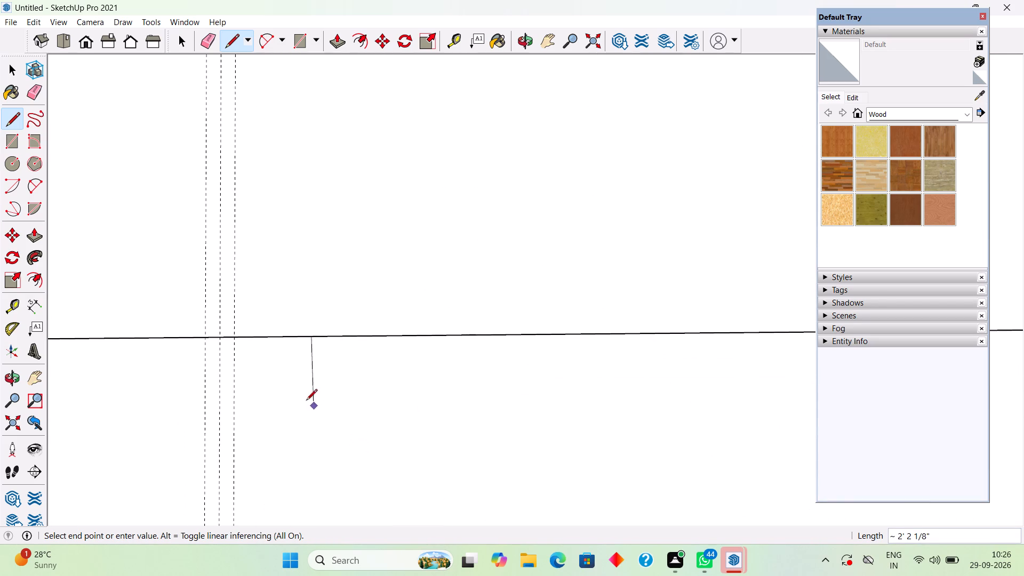
left_click(234, 340)
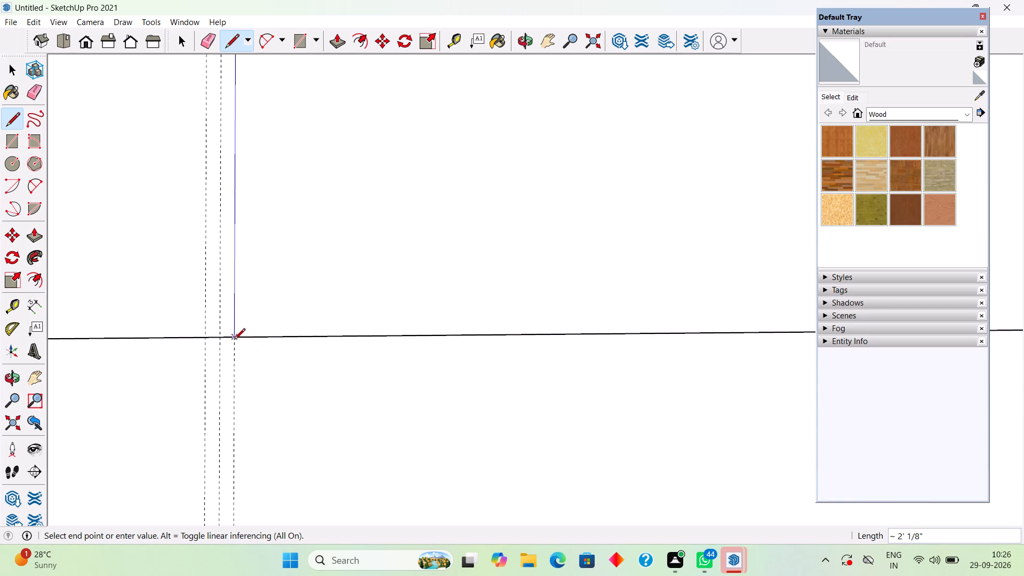
Close the partition's bottom end across the guides and draw its lower left edge about 1' 11 7/8" up to the lowest middle horizontal guide.
left_click(206, 337)
scroll(221, 294, "down", 9)
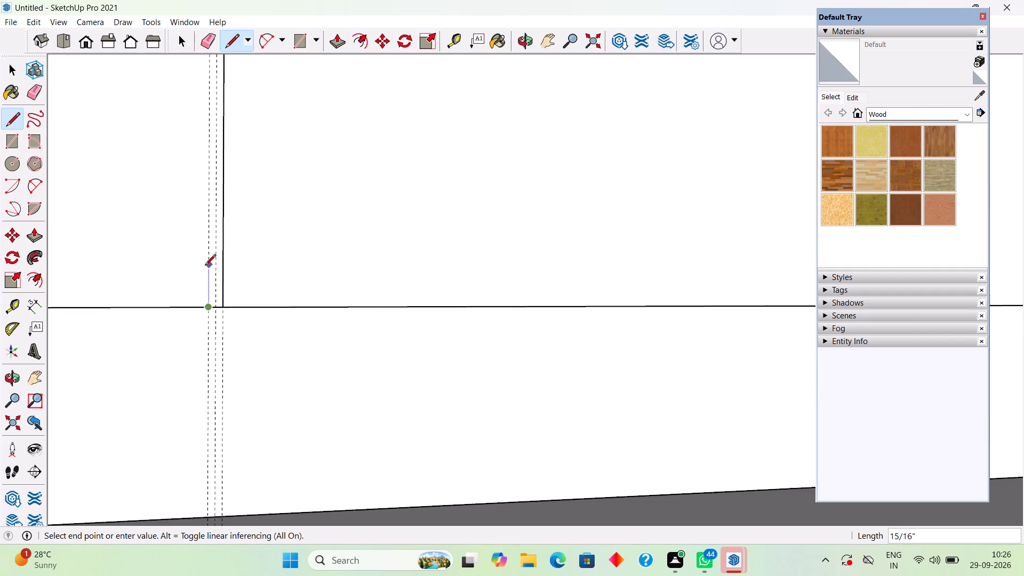
scroll(205, 266, "down", 20)
scroll(205, 266, "down", 14)
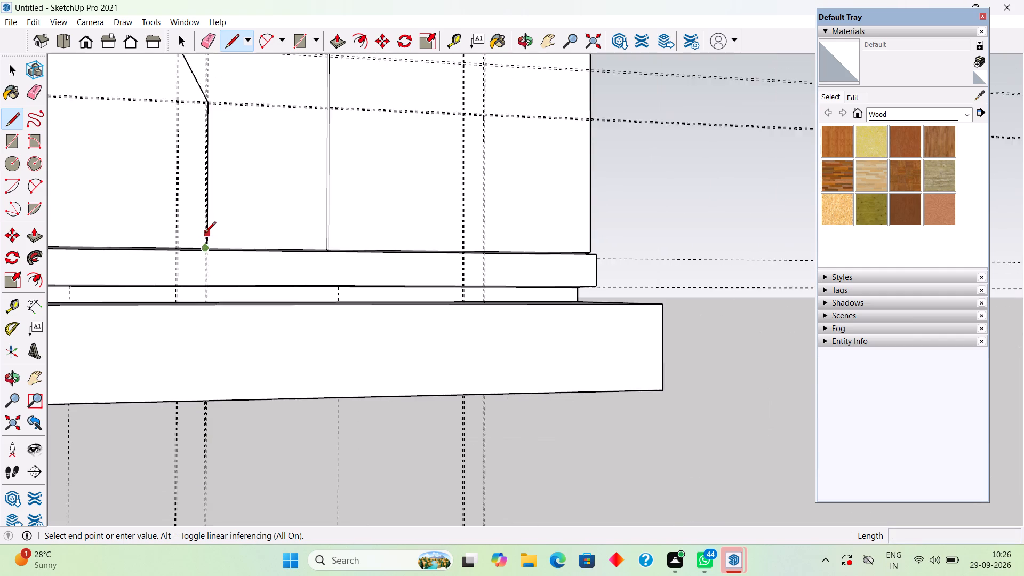
scroll(205, 234, "down", 4)
scroll(193, 102, "up", 14)
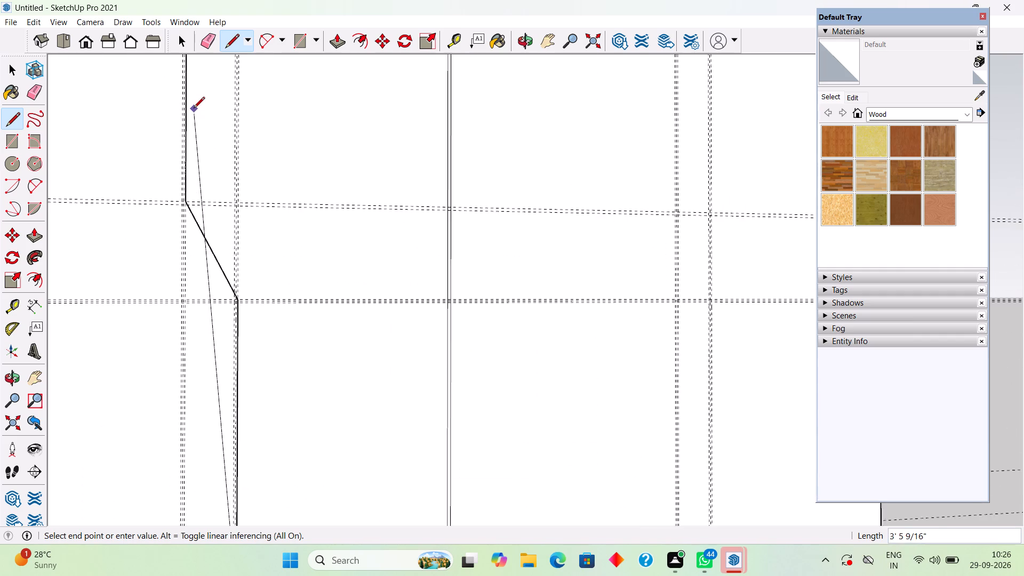
scroll(232, 319, "up", 3)
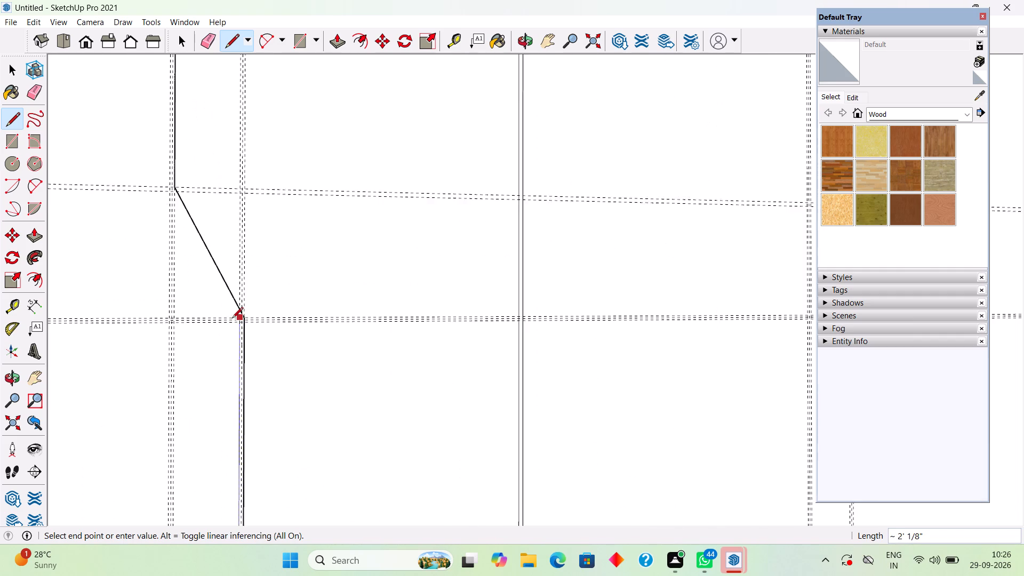
scroll(236, 331, "up", 4)
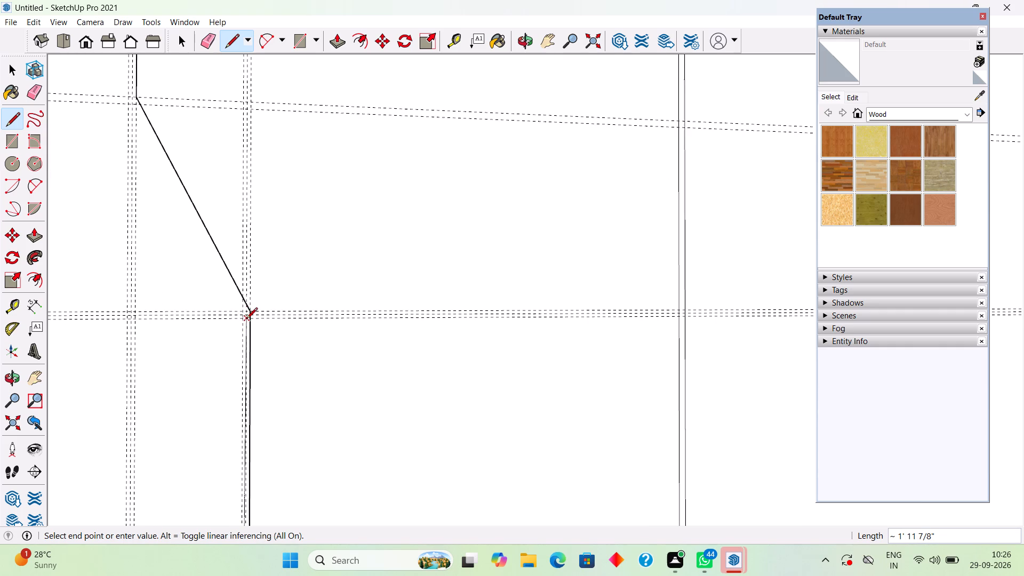
left_click(242, 319)
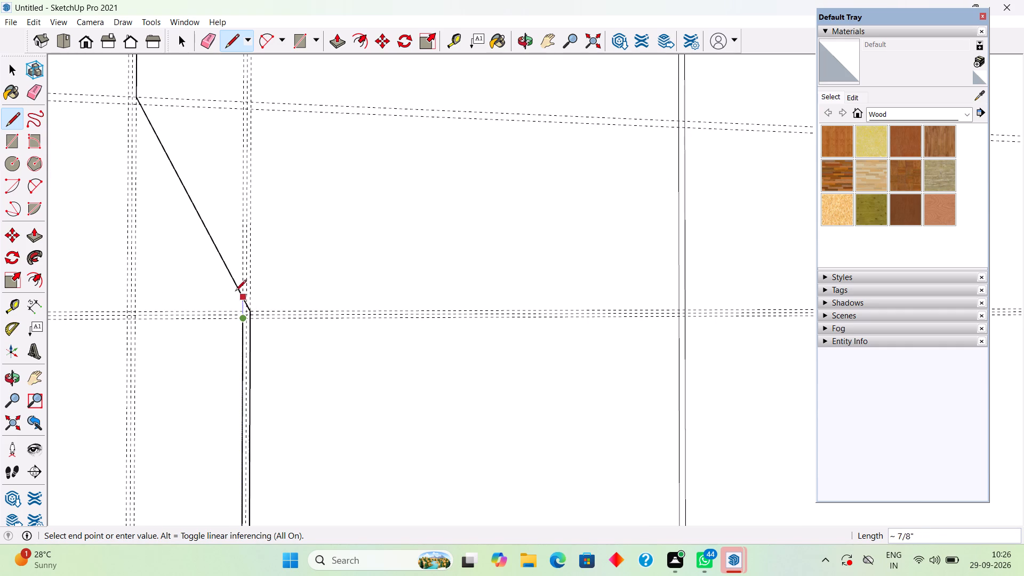
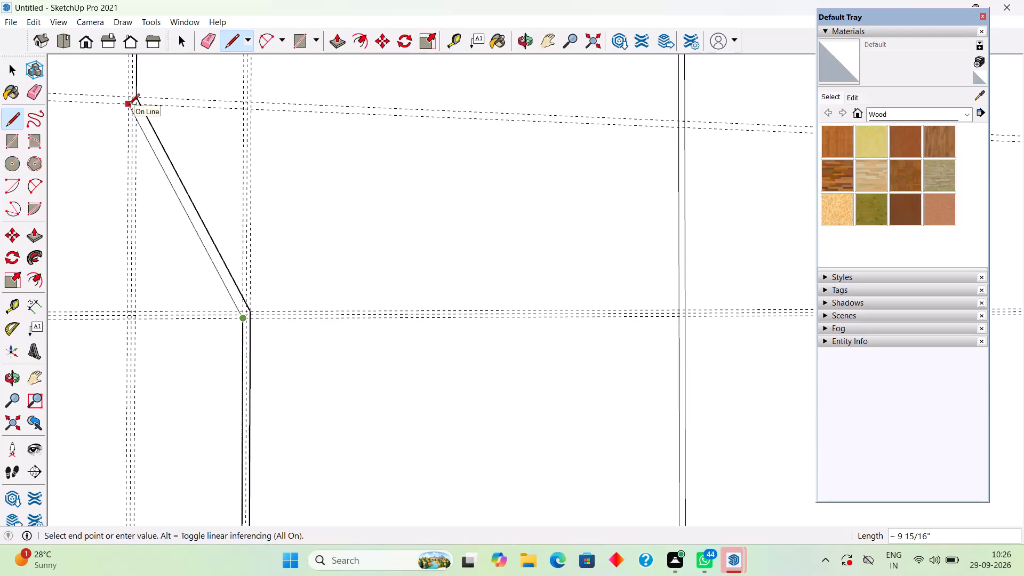
Continue the second partition's left edge with an angled line about 9 15/16" to the upper guide crossing and a vertical up to the horizontal line.
left_click(129, 106)
scroll(140, 91, "down", 16)
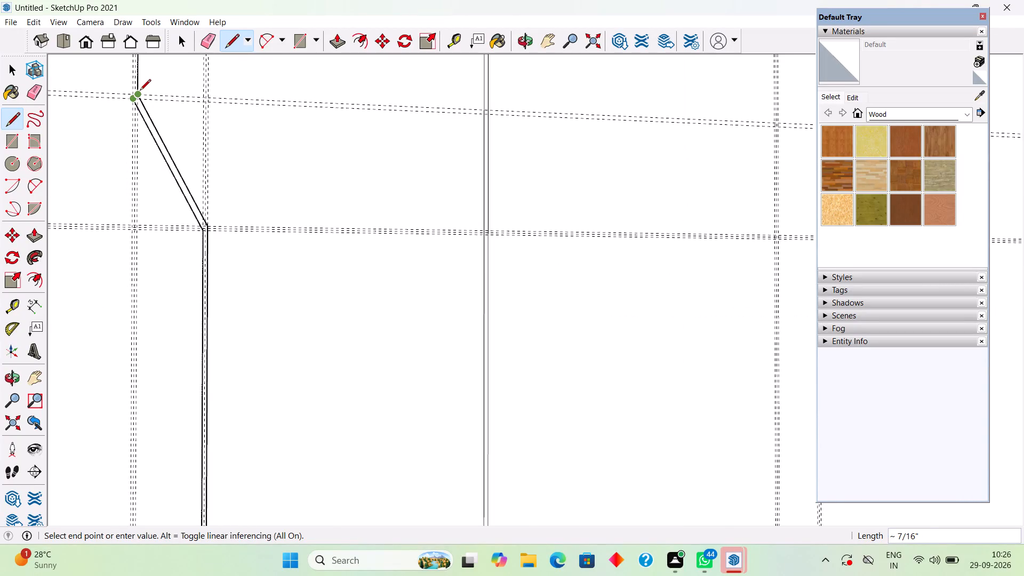
scroll(140, 91, "down", 13)
middle_click_drag(140, 91, 368, 427)
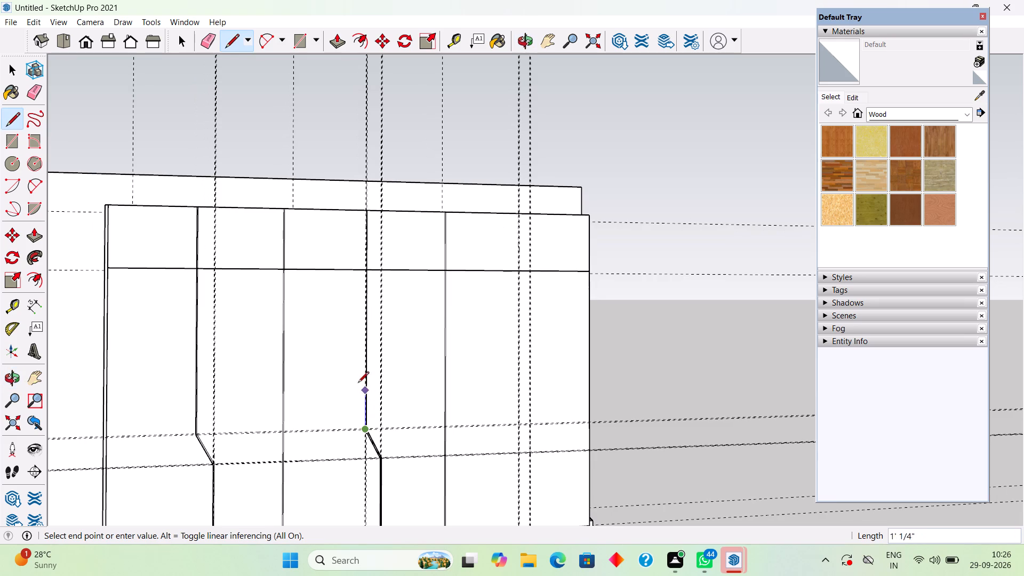
scroll(360, 278, "up", 9)
scroll(362, 215, "up", 3)
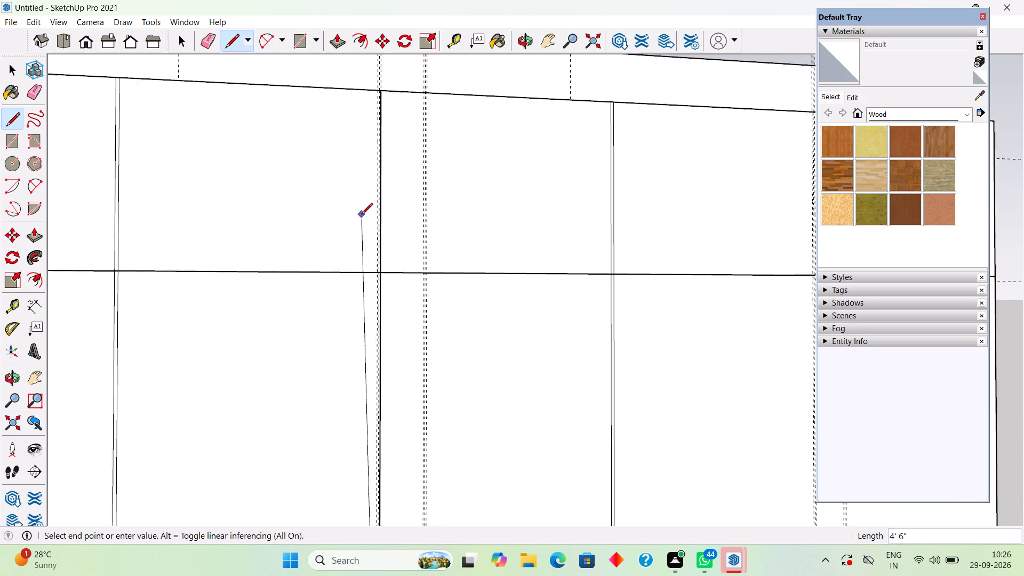
scroll(362, 215, "up", 2)
scroll(364, 208, "down", 8)
scroll(365, 120, "up", 3)
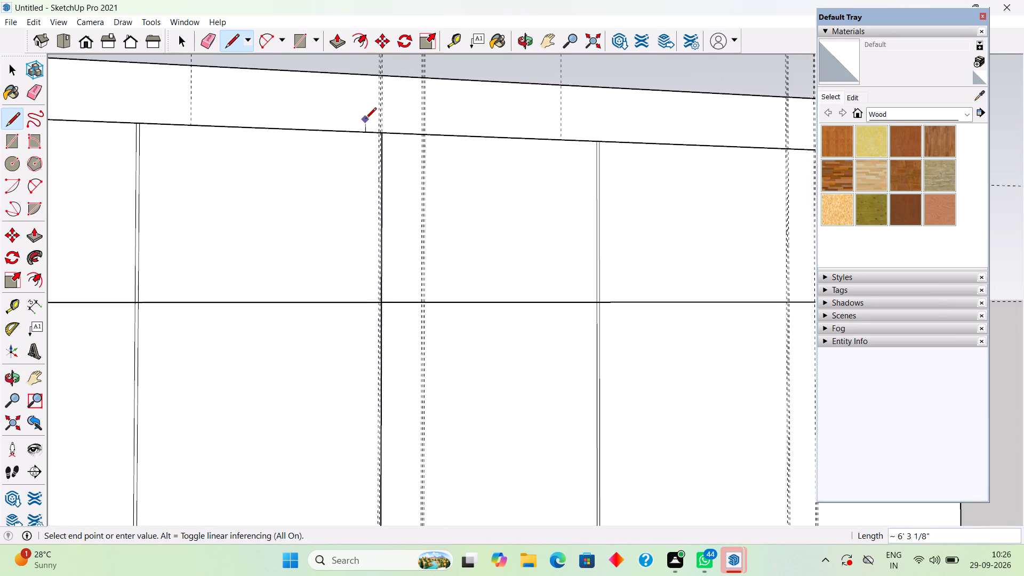
scroll(365, 297, "up", 10)
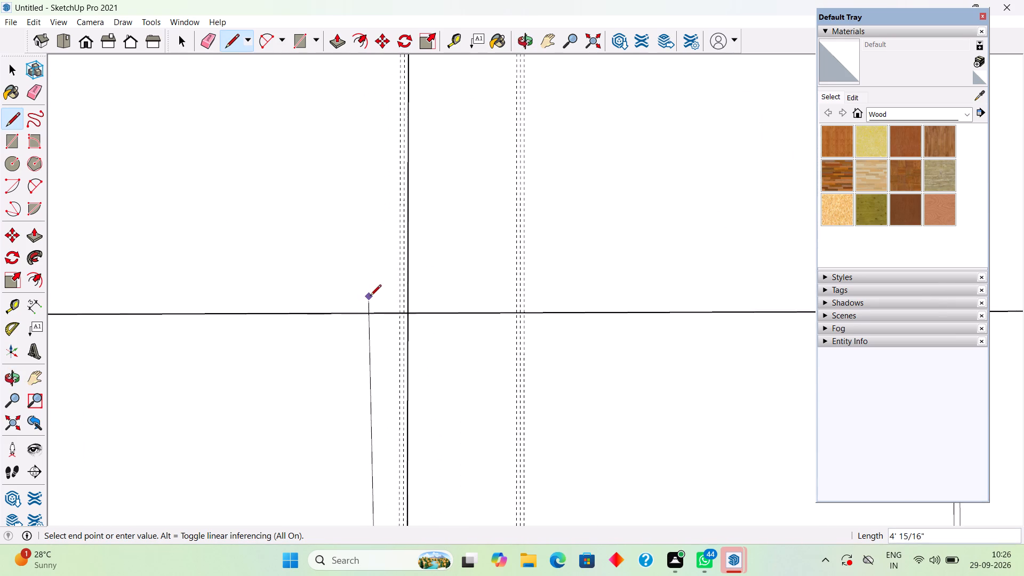
scroll(372, 297, "up", 5)
left_click(417, 325)
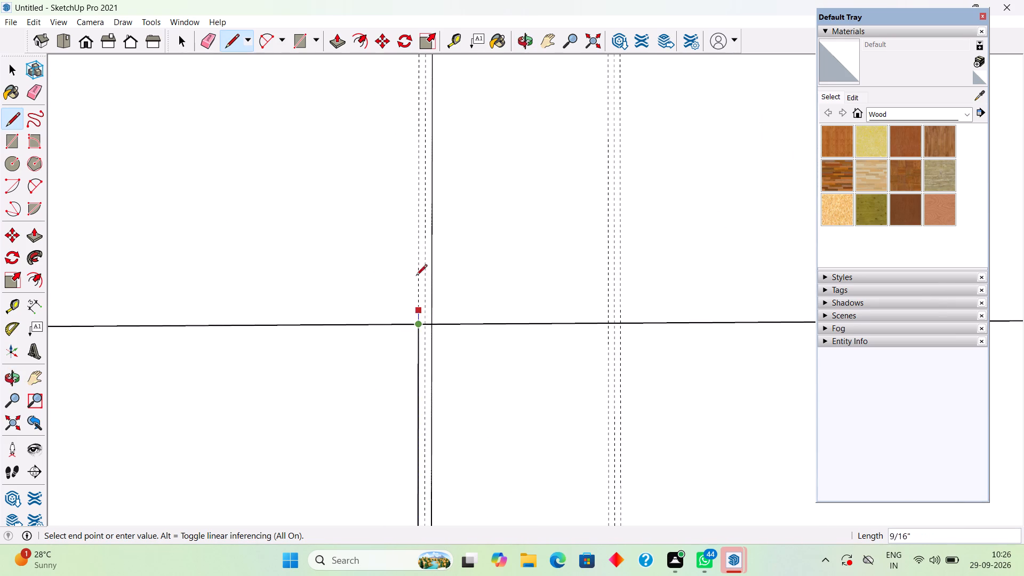
Close the second partition's outline with a 1' 6" vertical line from the horizontal line up to the front's top edge.
scroll(414, 246, "down", 20)
scroll(414, 246, "down", 6)
scroll(404, 156, "up", 3)
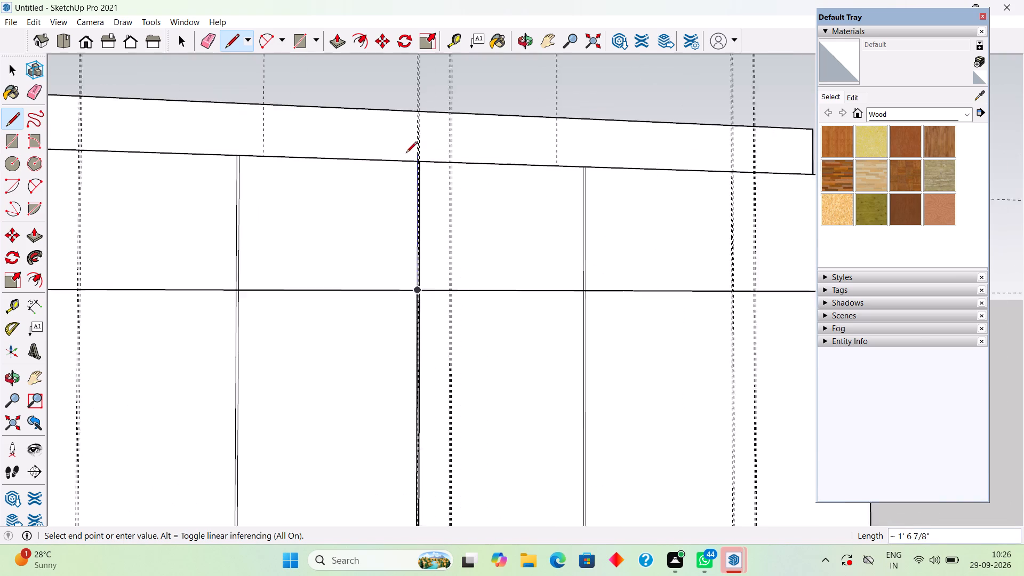
scroll(406, 154, "up", 20)
scroll(439, 172, "down", 8)
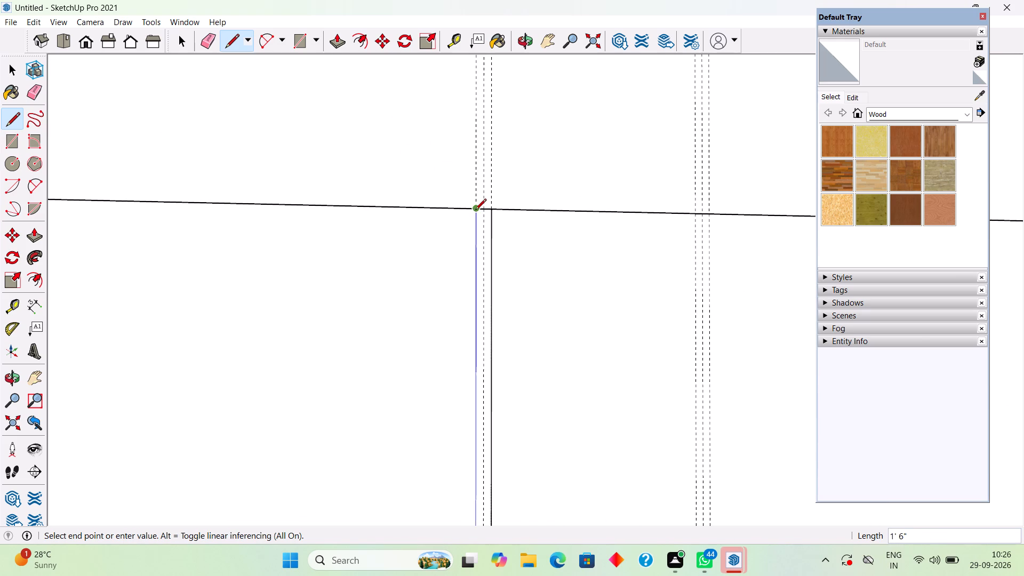
left_click(475, 211)
Delete the middle vertical guide running through the second partition's upper part.
key("space")
scroll(487, 220, "down", 3)
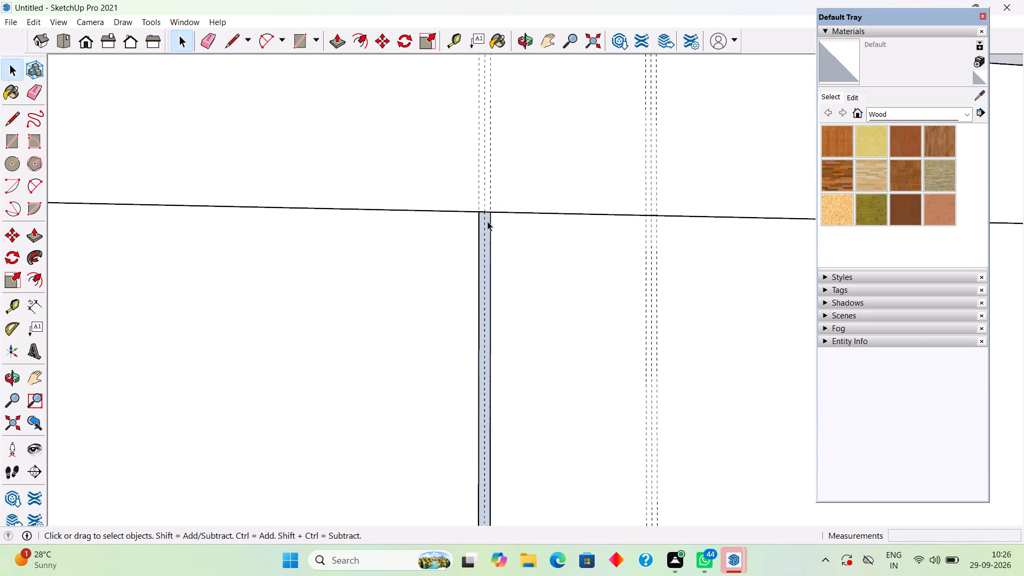
scroll(487, 221, "down", 7)
scroll(485, 266, "up", 9)
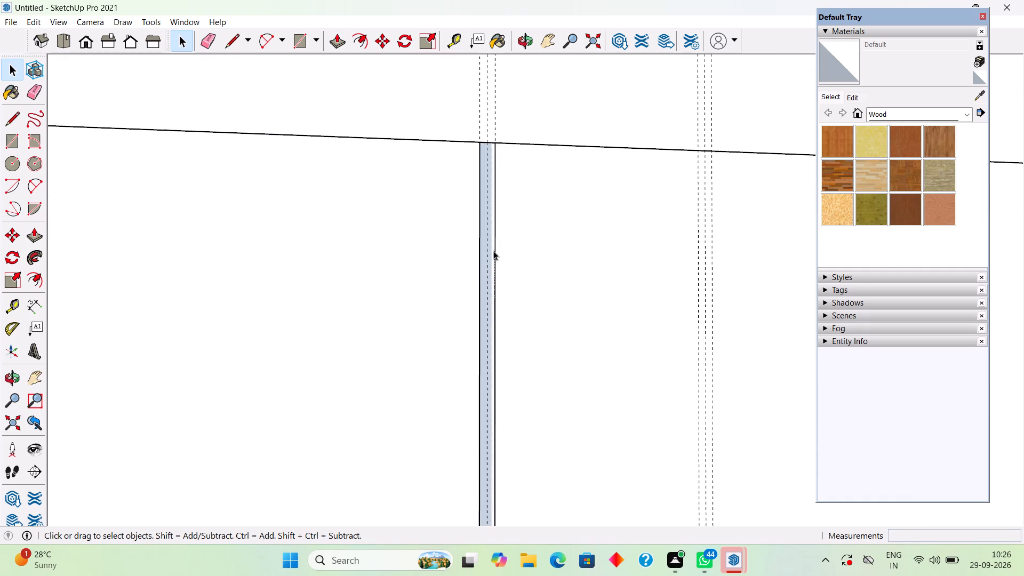
left_click(494, 250)
left_click(489, 252)
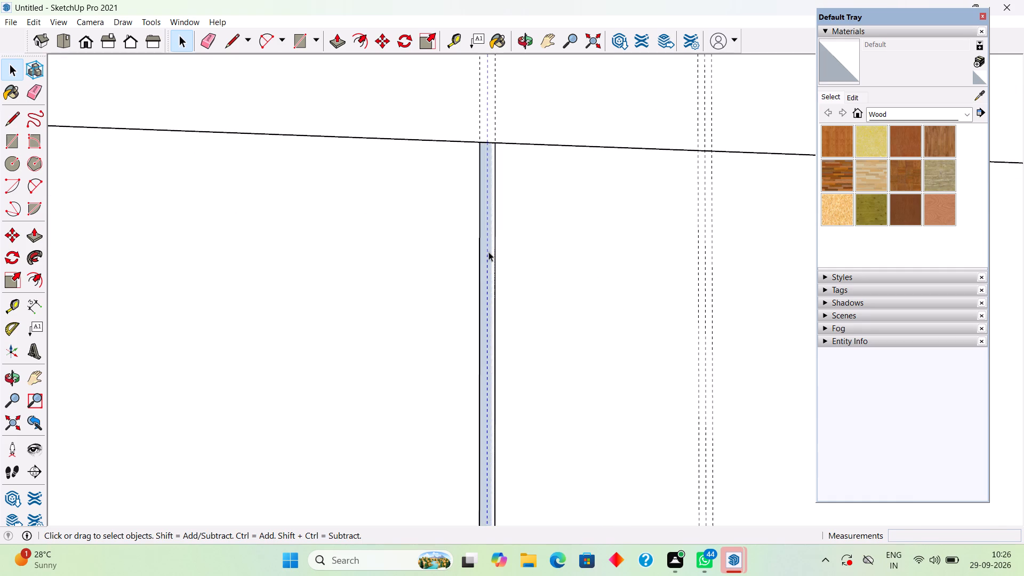
key("Delete")
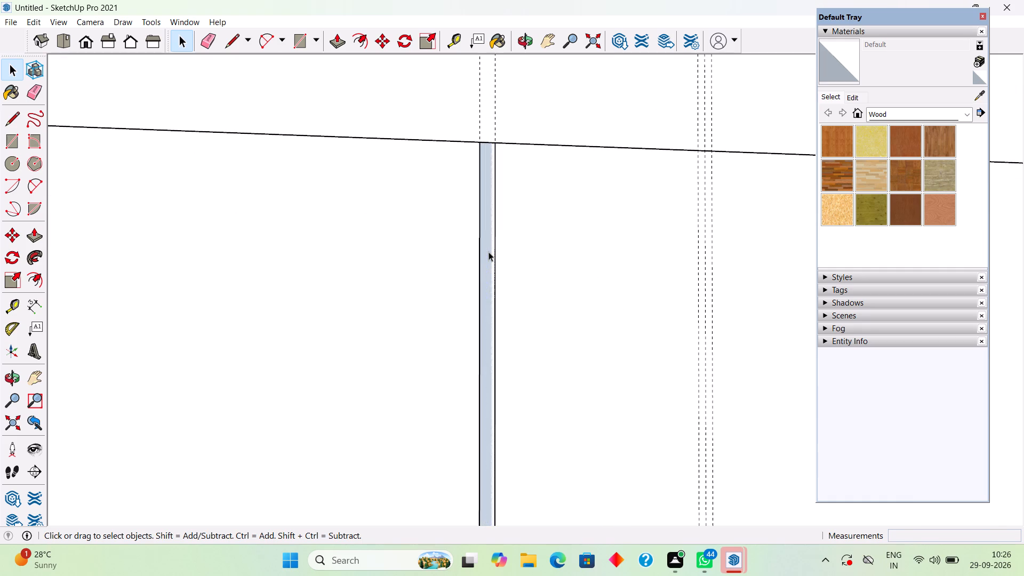
Push/Pull the second stepped partition's face outward 0.3" from the wardrobe front.
key("p")
left_click(489, 252)
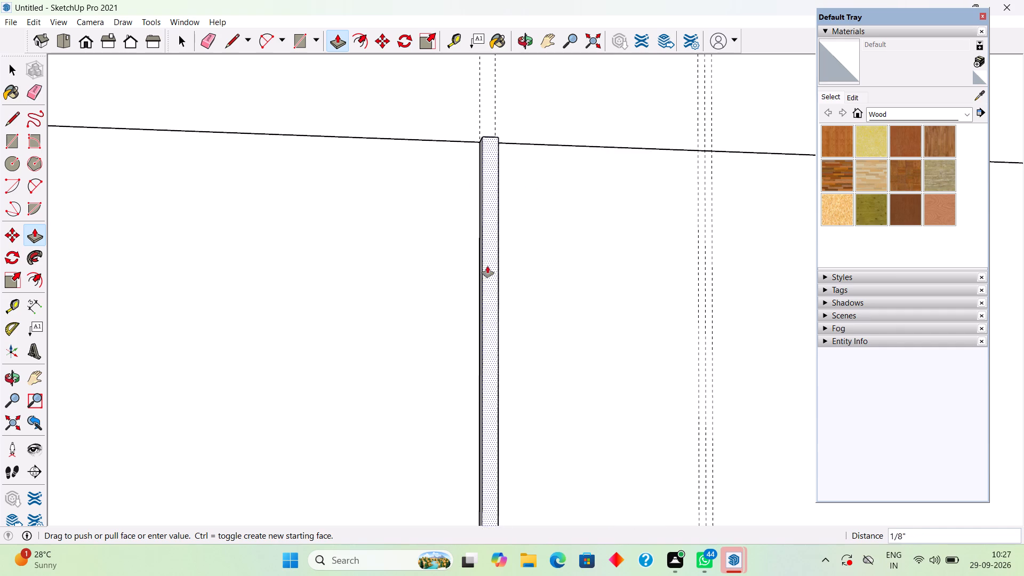
scroll(487, 266, "down", 8)
scroll(478, 159, "up", 6)
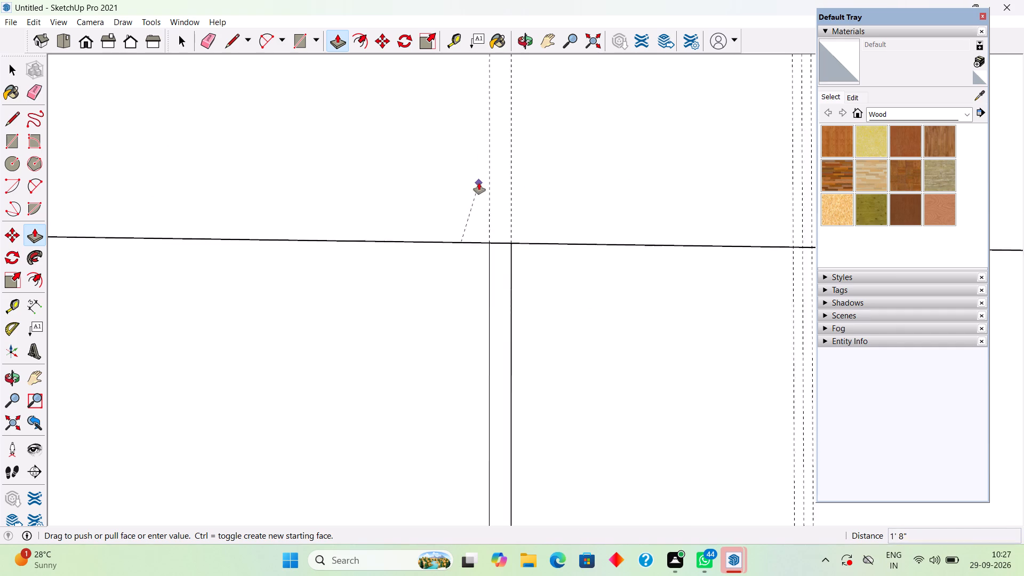
scroll(479, 183, "up", 2)
scroll(496, 239, "down", 2)
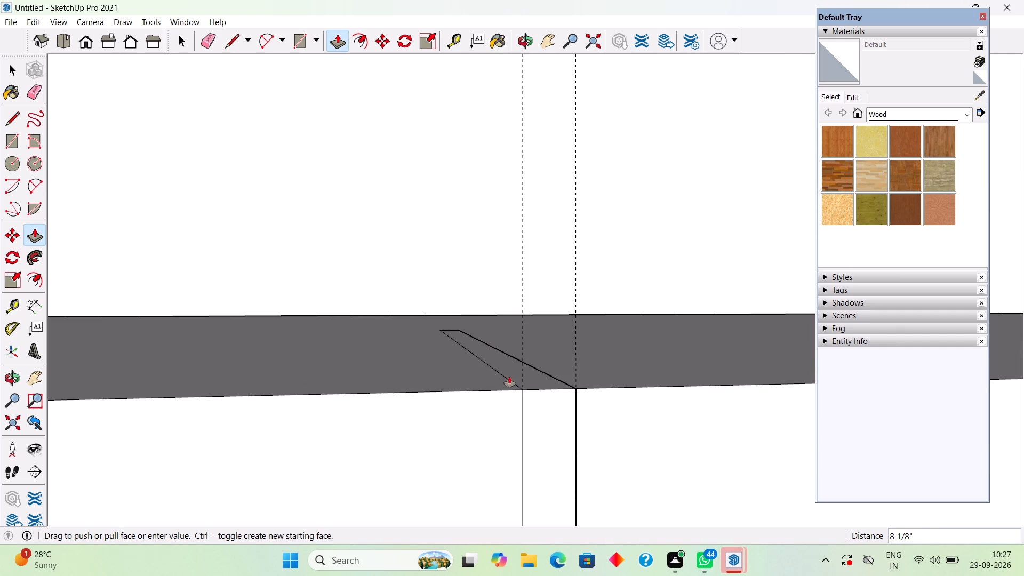
type(".3\"")
key("Return")
key("space")
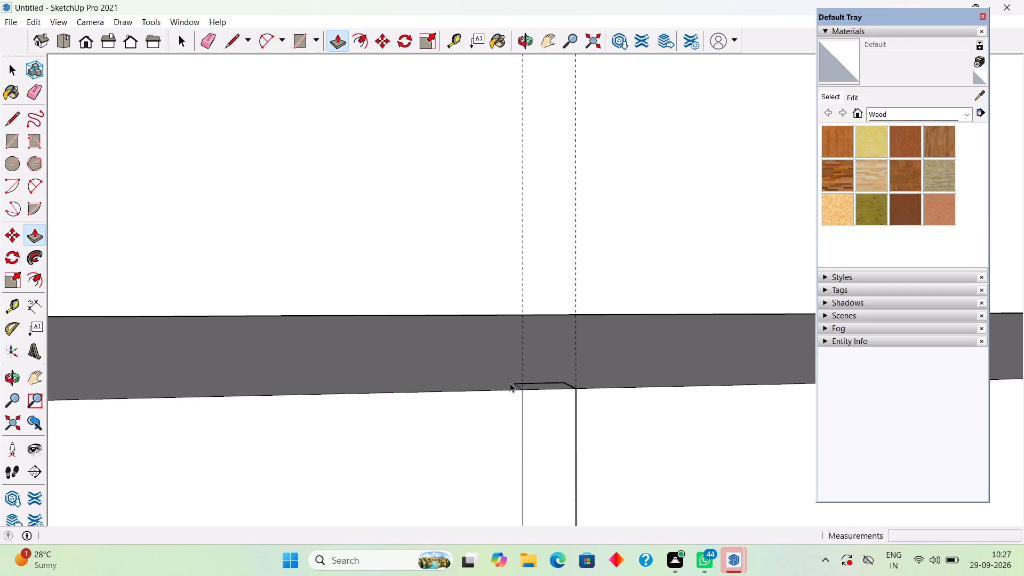
Draw the third stepped partition's top end, about 5/16" long, on the front's top edge between the outer guides of the rightmost bay's first guide trio.
scroll(513, 388, "down", 20)
scroll(513, 388, "down", 10)
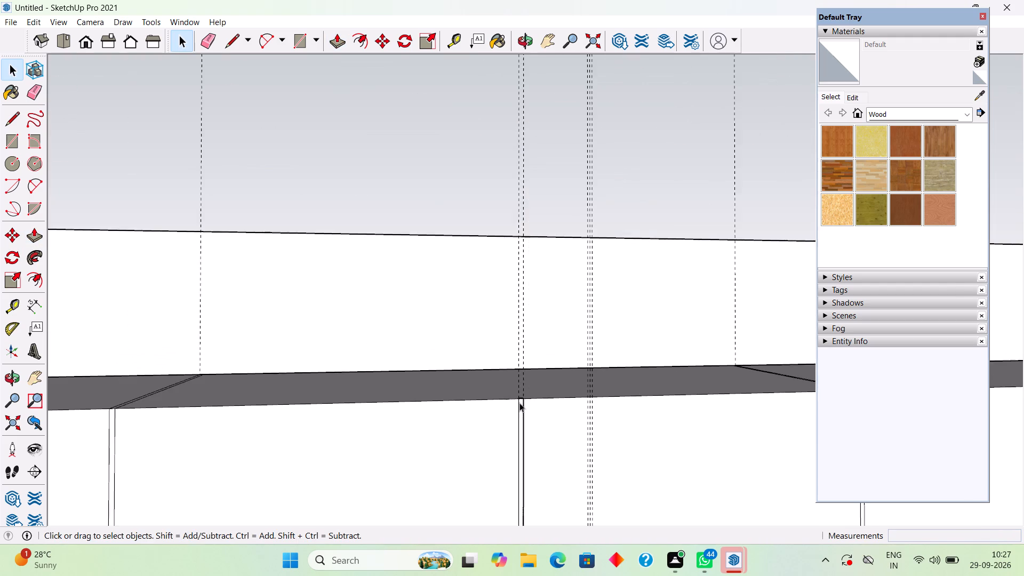
scroll(519, 403, "down", 13)
middle_click_drag(501, 447, 460, 443)
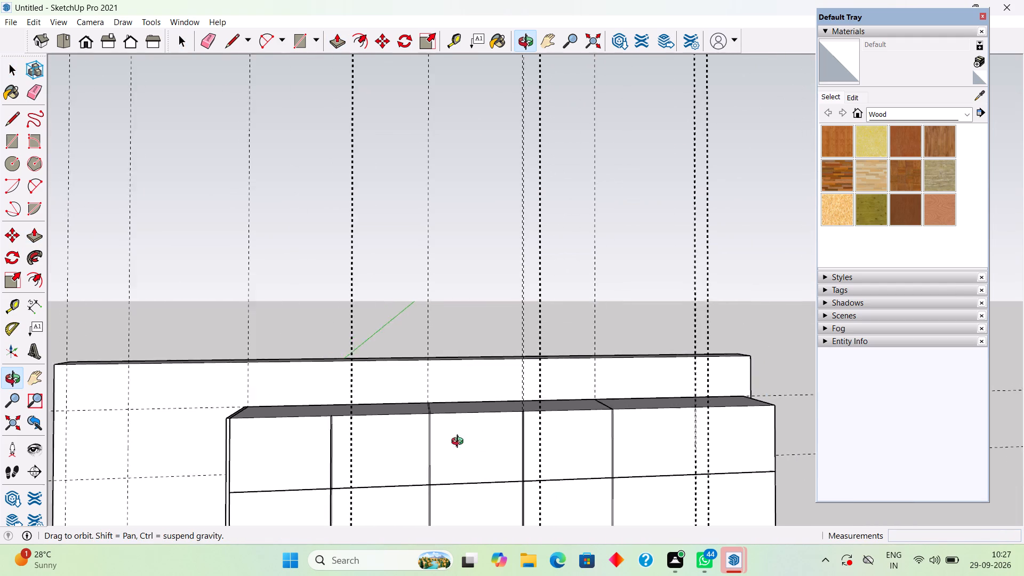
middle_click_drag(460, 443, 347, 455)
scroll(348, 453, "down", 1)
middle_click_drag(337, 461, 283, 465)
scroll(535, 437, "down", 4)
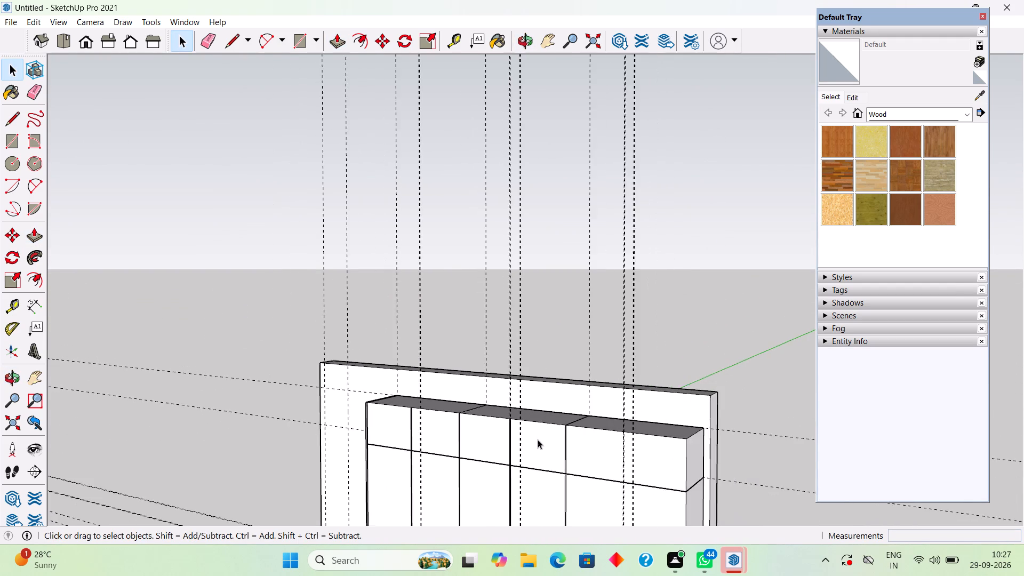
scroll(538, 439, "down", 13)
scroll(608, 524, "up", 5)
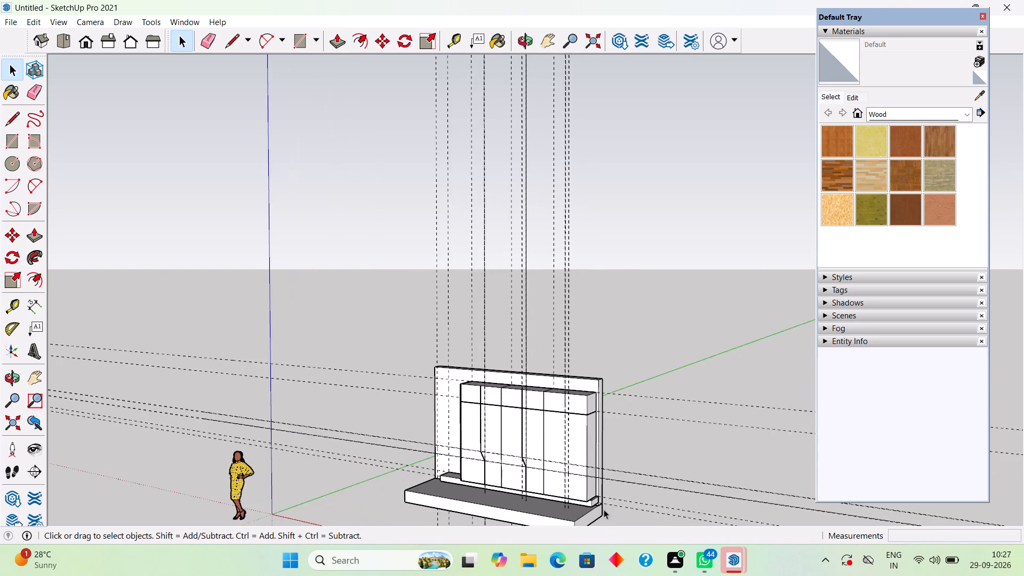
scroll(596, 515, "up", 6)
middle_click_drag(596, 515, 729, 483)
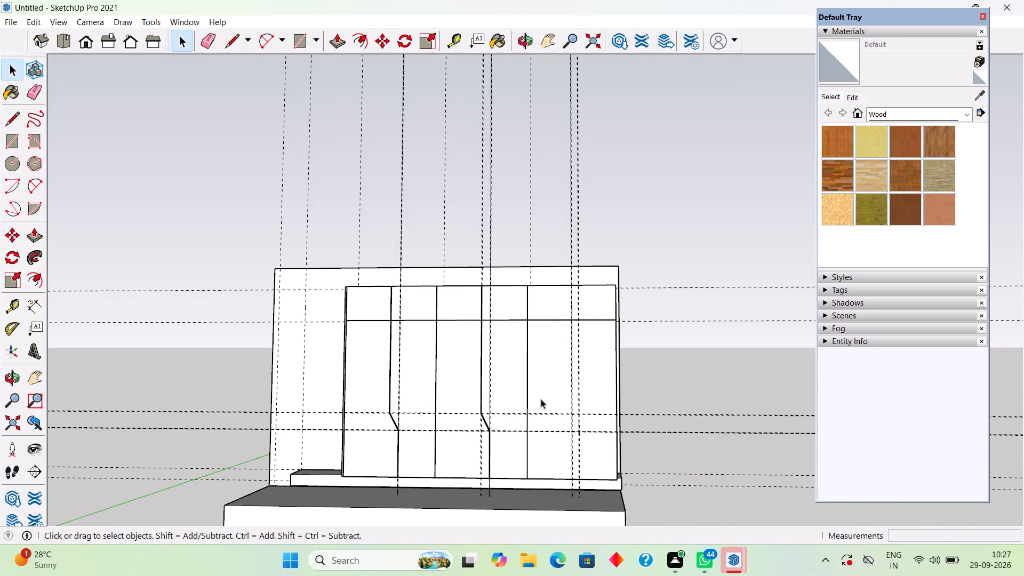
scroll(596, 369, "up", 4)
middle_click_drag(588, 304, 622, 447)
scroll(616, 254, "up", 3)
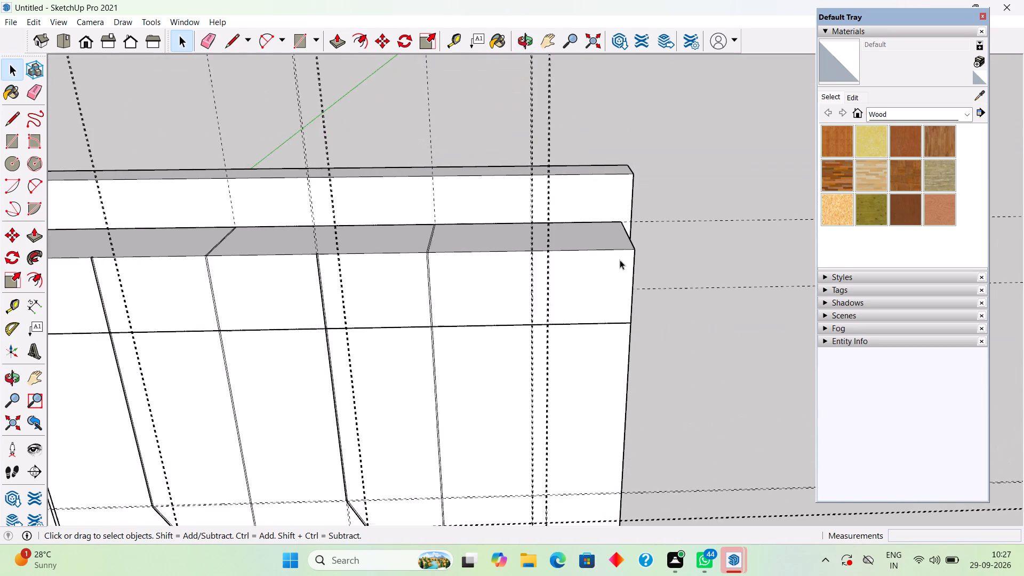
scroll(620, 260, "up", 20)
scroll(620, 260, "up", 2)
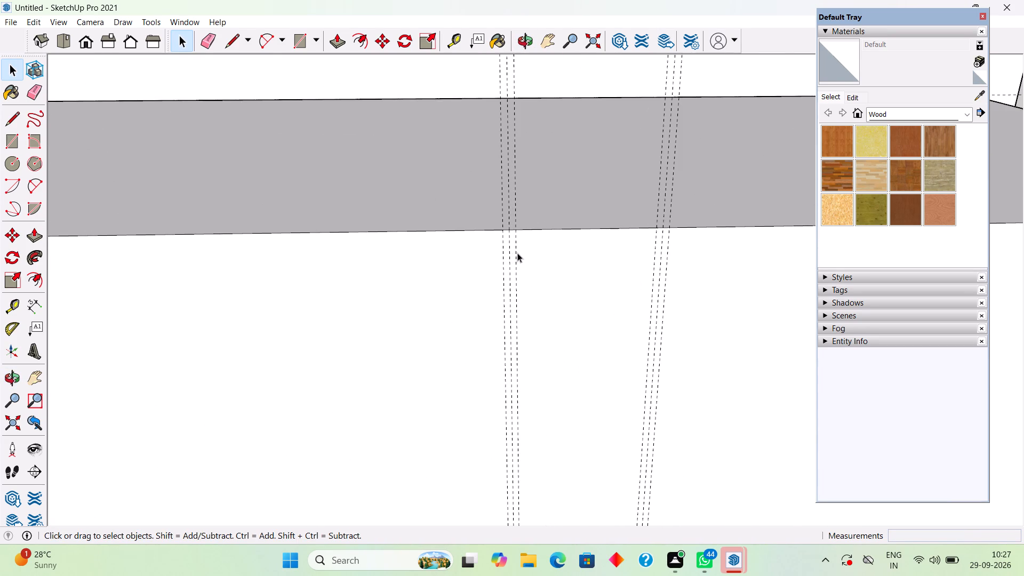
scroll(515, 242, "up", 3)
key("l")
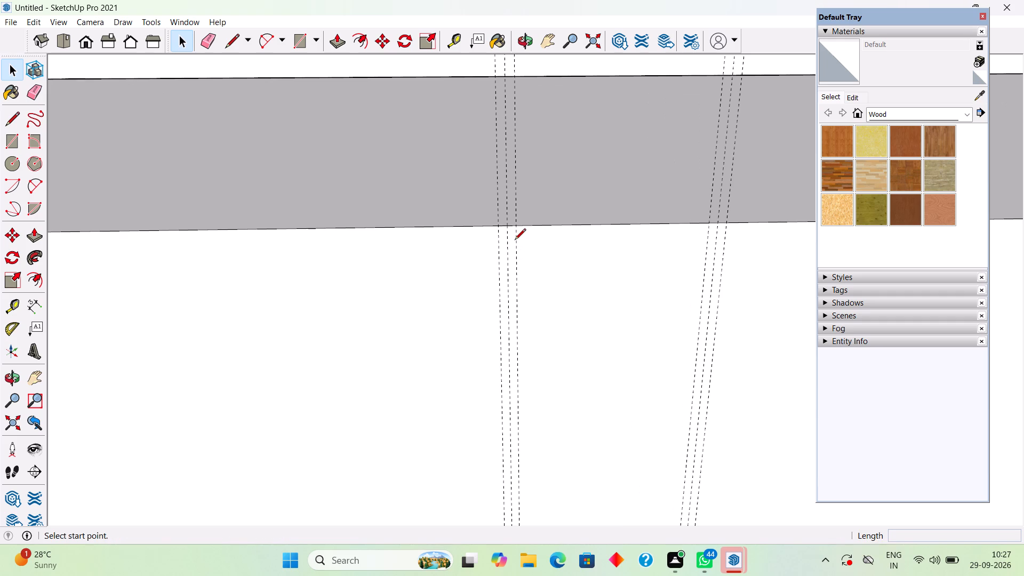
left_click(498, 225)
left_click(518, 227)
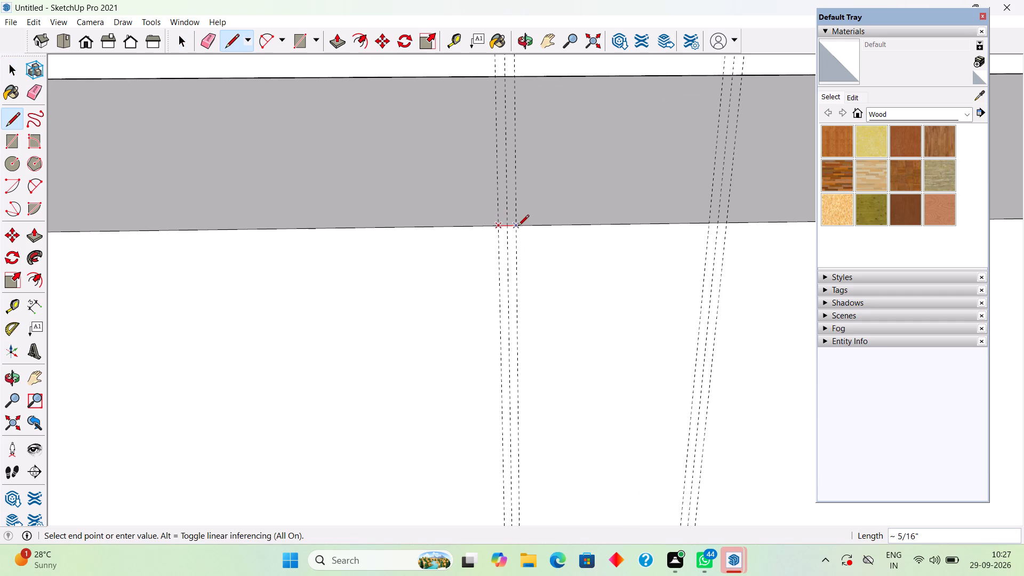
Draw the third partition's upper right edge down its guide, about 1' 6" to the horizontal line and 4' further to the upper horizontal guide.
scroll(528, 280, "down", 20)
scroll(528, 280, "down", 12)
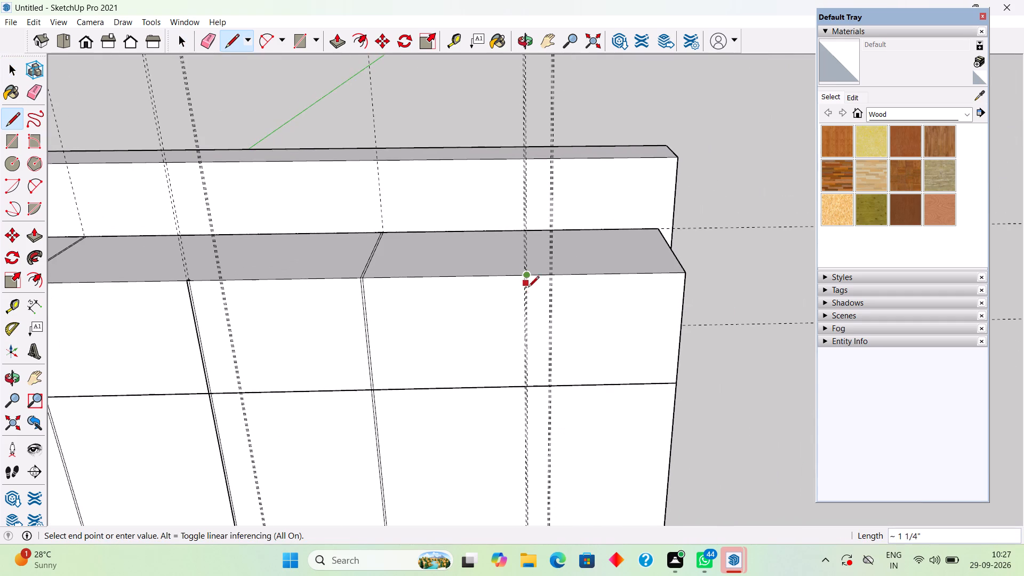
scroll(534, 382, "up", 13)
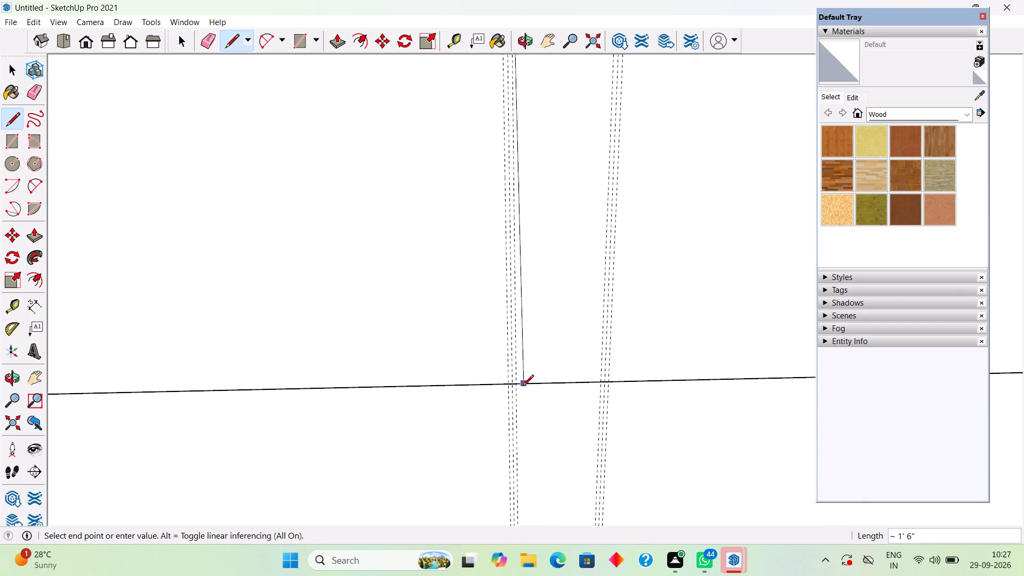
left_click(520, 386)
scroll(519, 383, "down", 19)
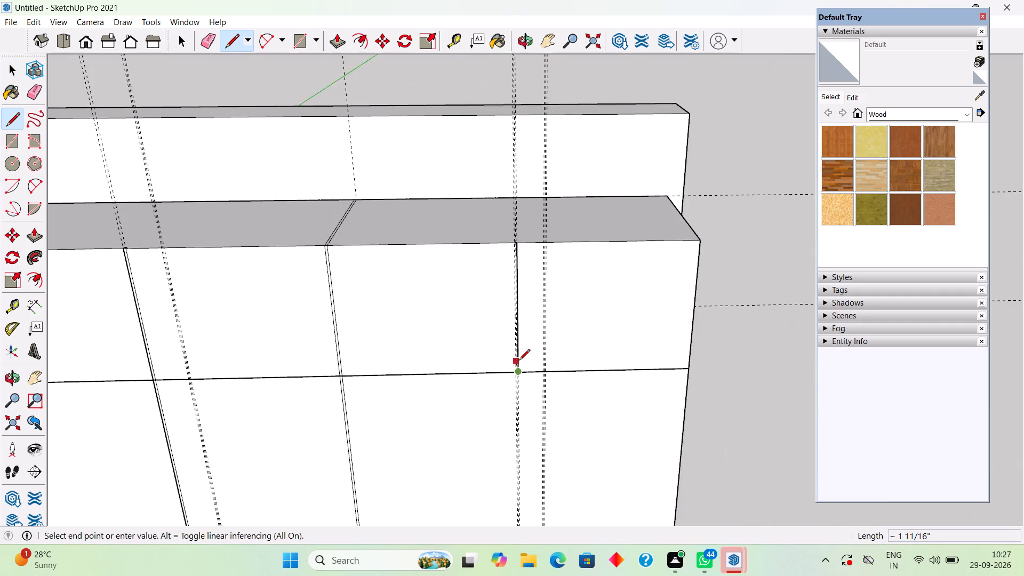
scroll(519, 361, "down", 19)
scroll(516, 428, "up", 4)
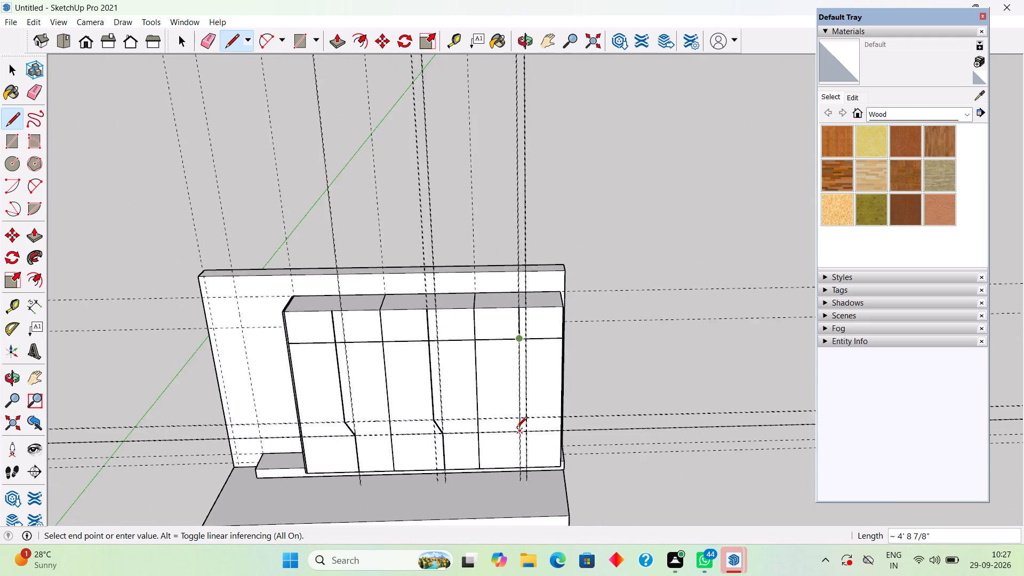
scroll(522, 446, "up", 8)
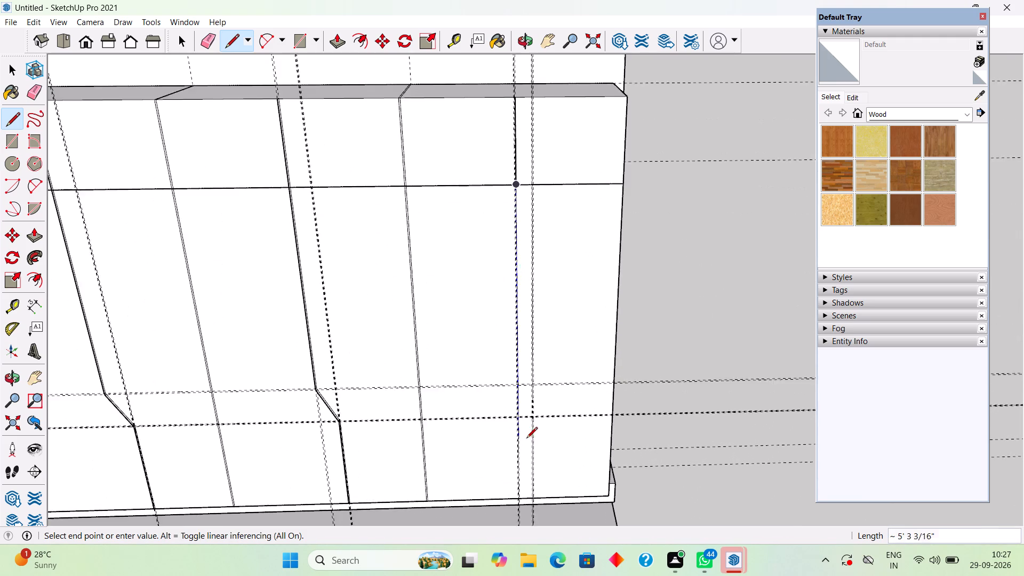
scroll(526, 439, "up", 1)
scroll(526, 411, "down", 3)
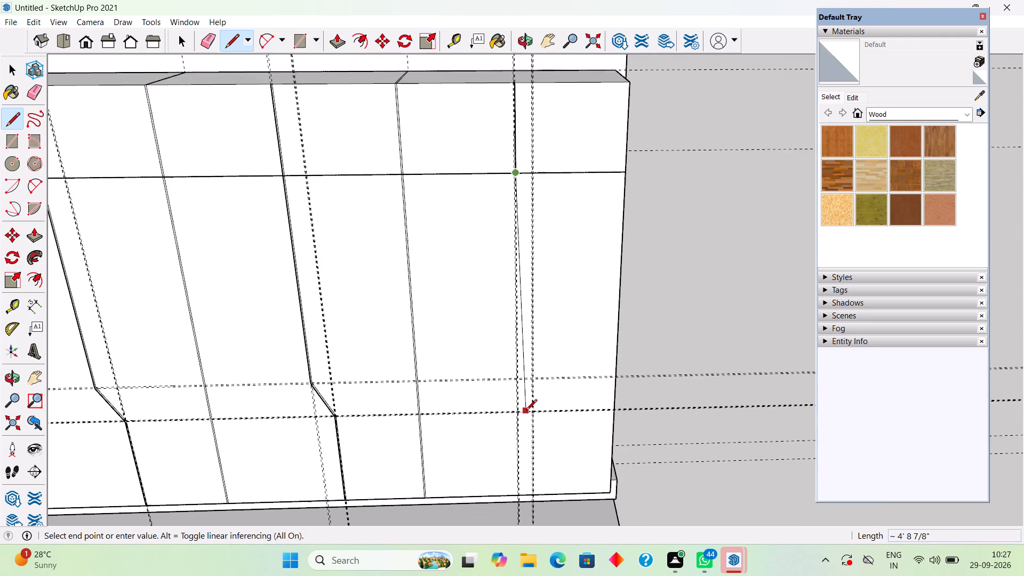
scroll(524, 411, "up", 8)
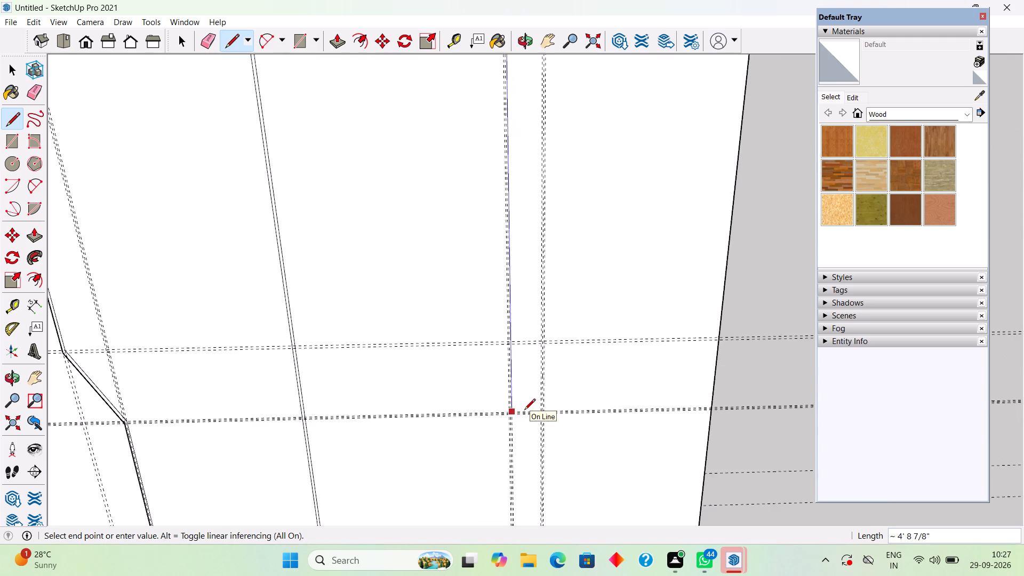
scroll(524, 411, "up", 12)
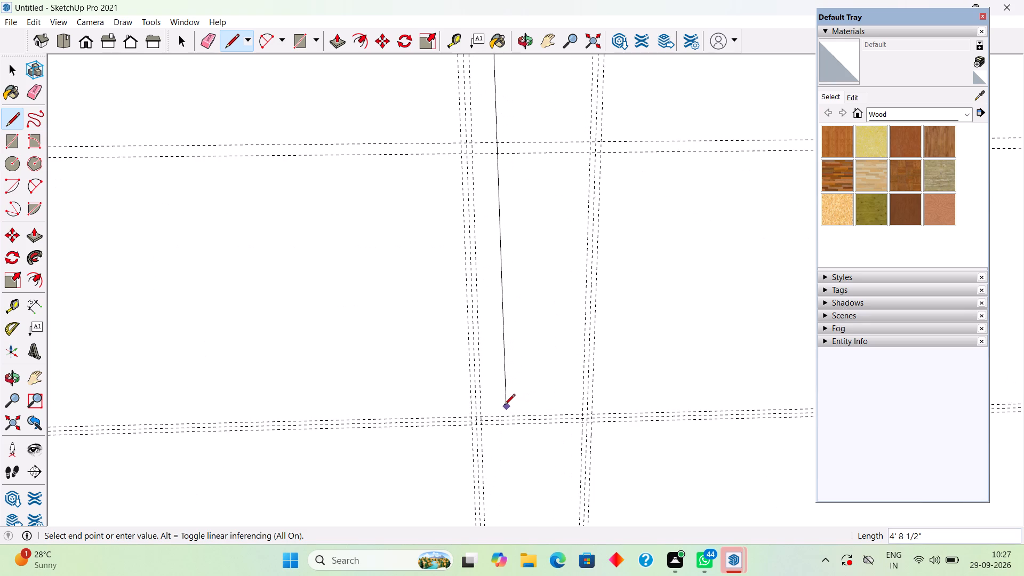
left_click(470, 145)
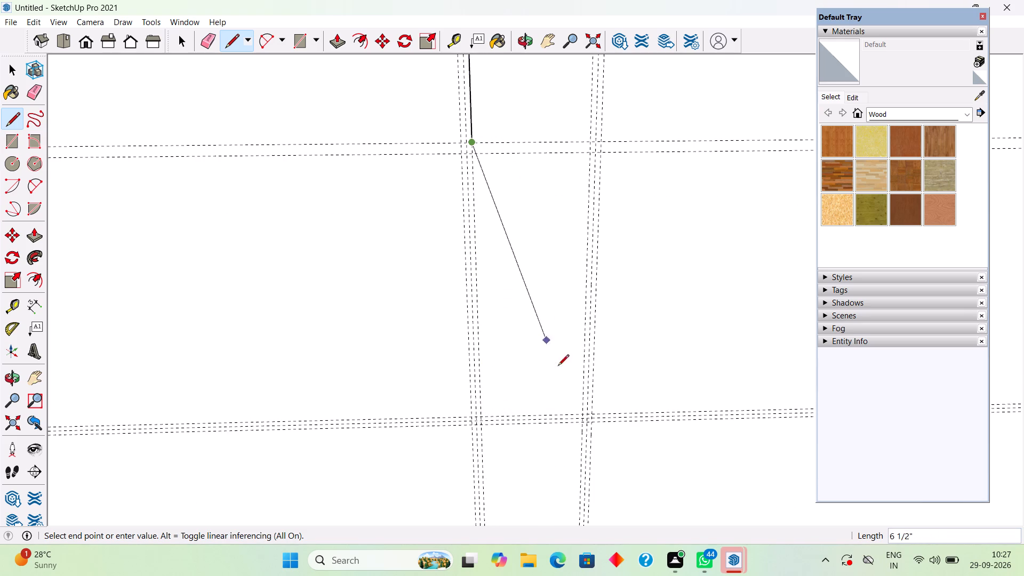
Continue the third partition's right edge with an angled line to the second vertical trio's outer guide at the lower horizontal guides.
left_click(593, 413)
scroll(593, 413, "down", 10)
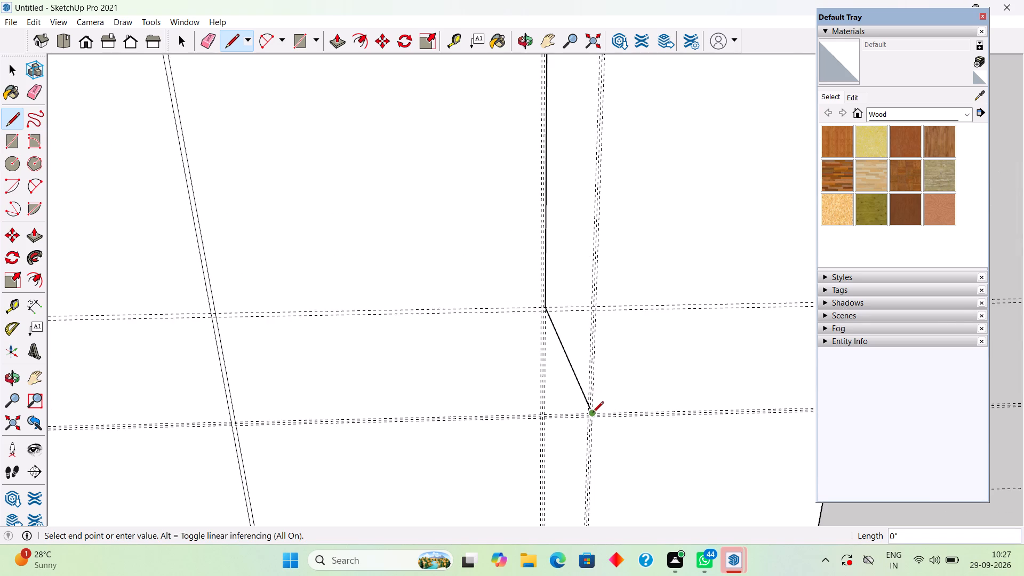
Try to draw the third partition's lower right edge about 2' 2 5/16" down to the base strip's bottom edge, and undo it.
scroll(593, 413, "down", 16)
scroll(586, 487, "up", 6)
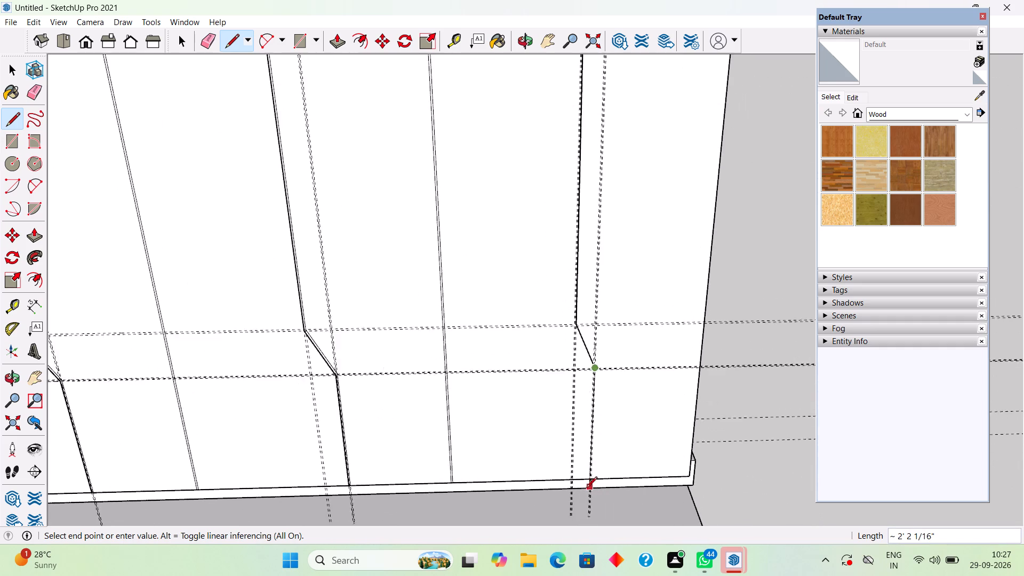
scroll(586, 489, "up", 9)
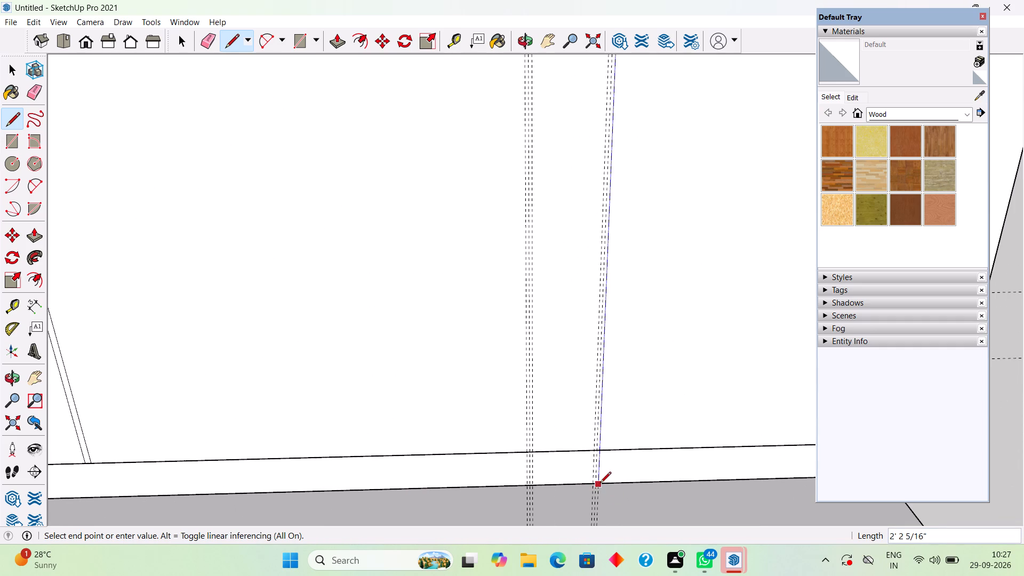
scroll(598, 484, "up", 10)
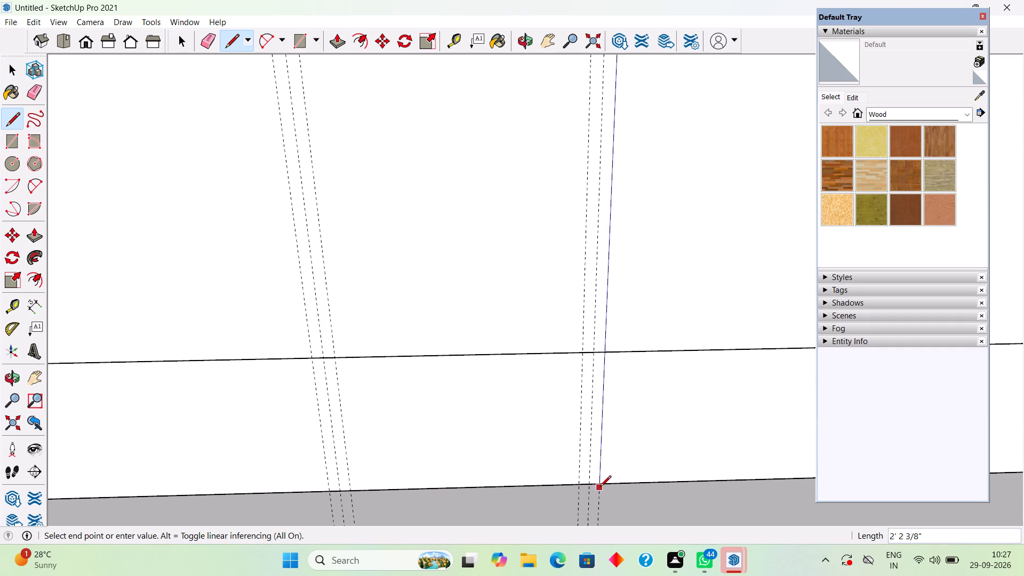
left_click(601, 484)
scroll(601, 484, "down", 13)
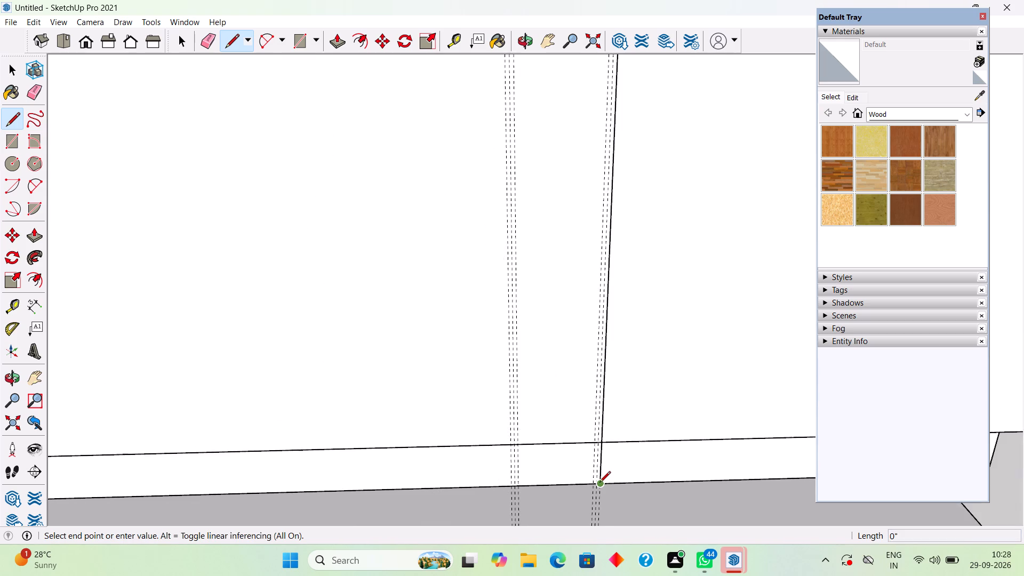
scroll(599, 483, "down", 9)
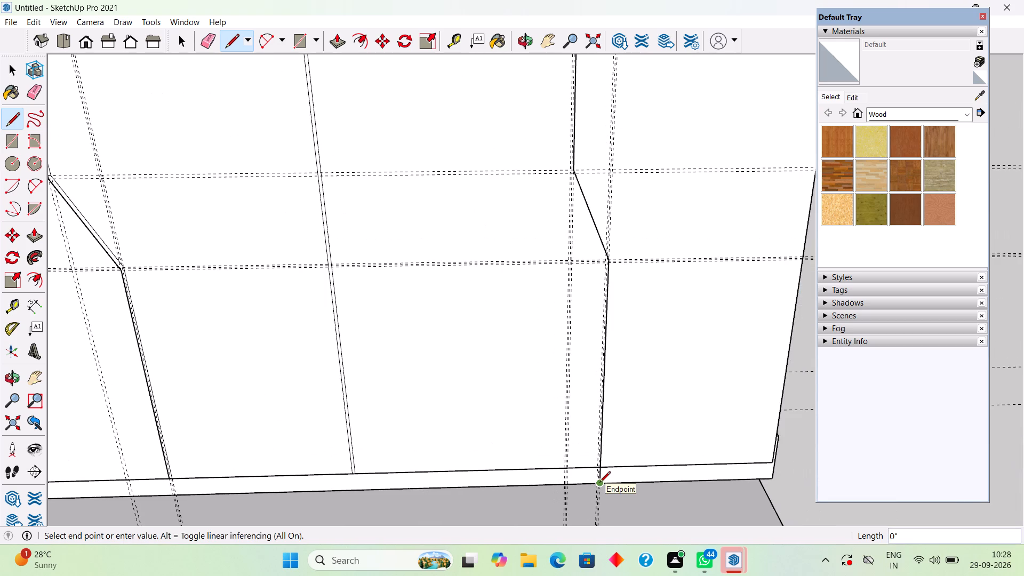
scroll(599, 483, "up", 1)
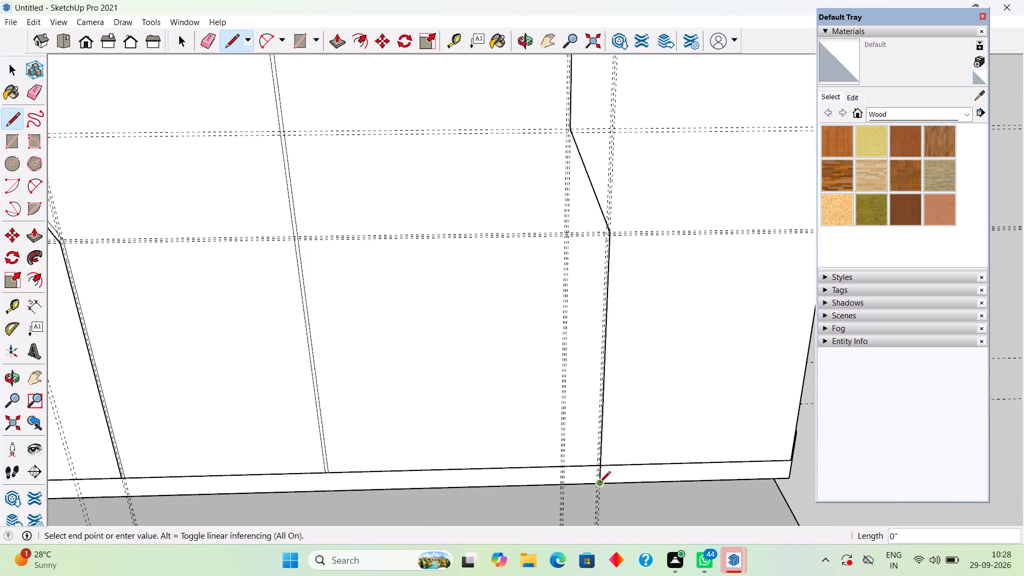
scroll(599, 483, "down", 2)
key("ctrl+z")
Draw the third partition's bottom end, about 5/16" long, on the front's lower line between the outer guides of the second vertical trio.
scroll(610, 461, "up", 2)
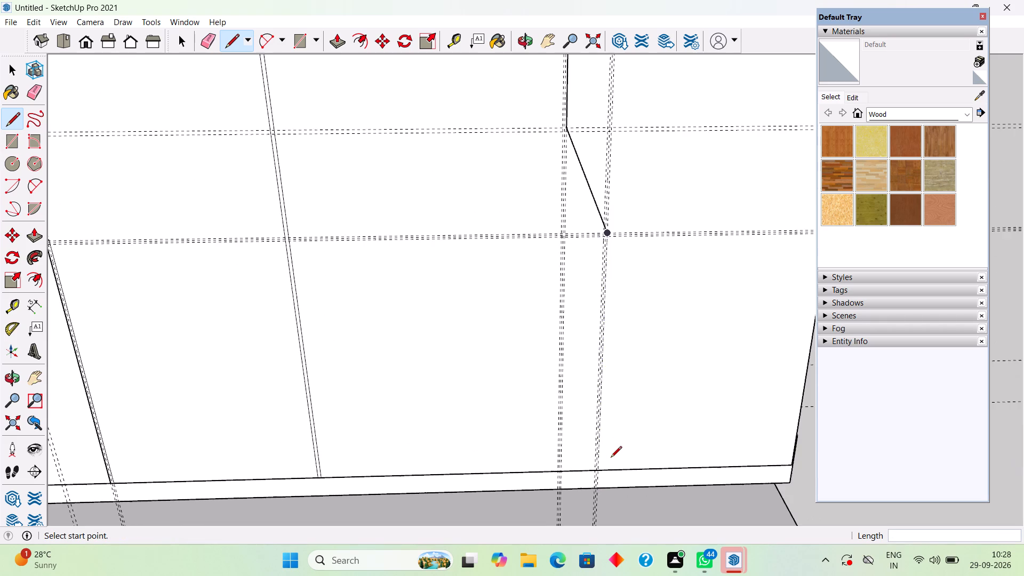
scroll(609, 461, "up", 11)
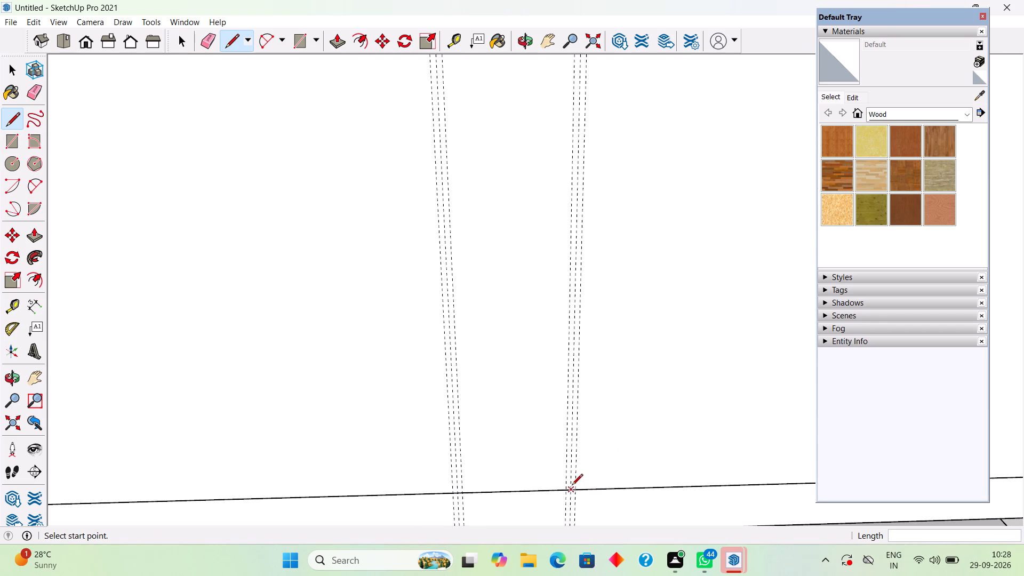
left_click(575, 490)
left_click(565, 492)
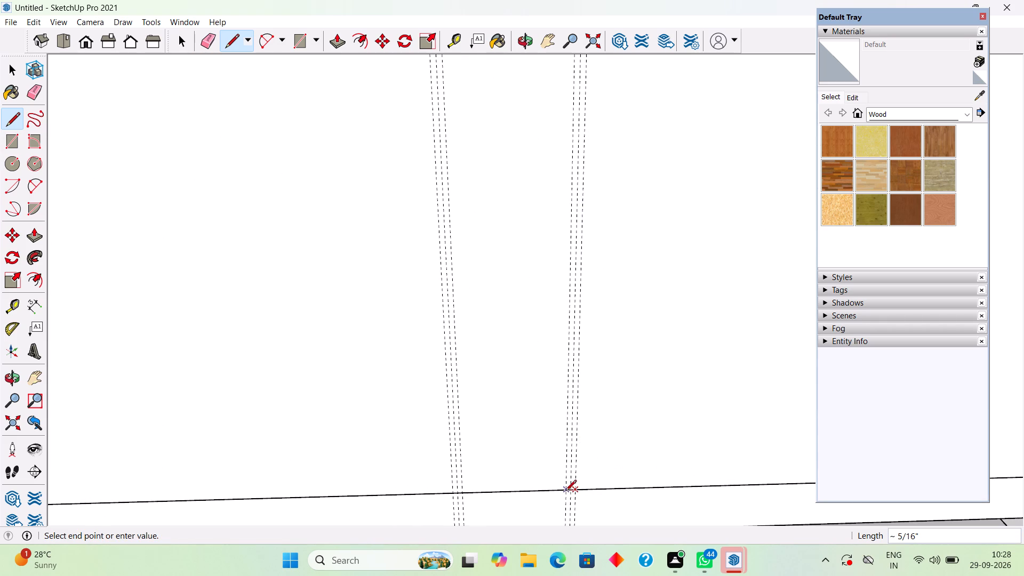
scroll(573, 345, "down", 16)
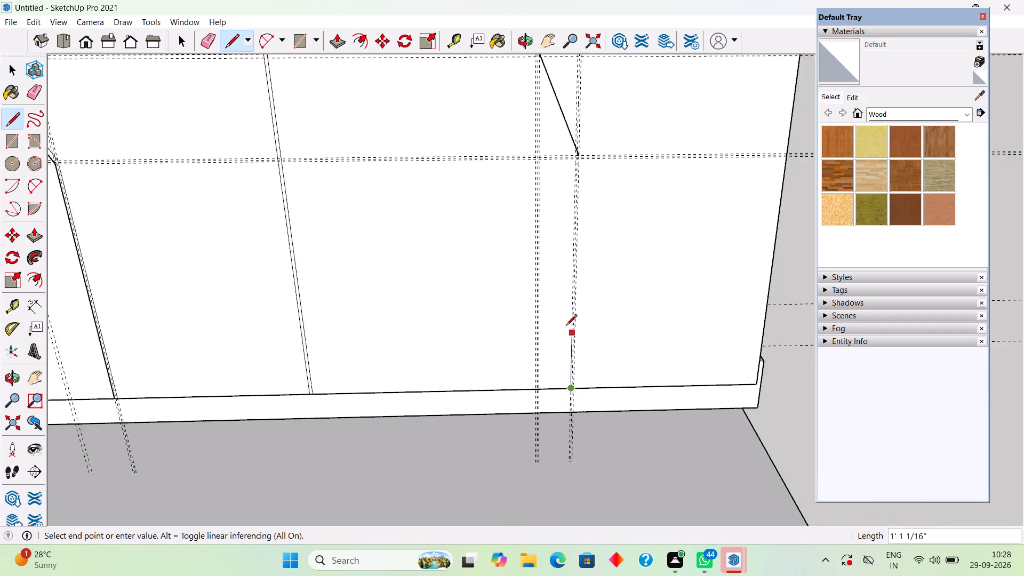
scroll(566, 326, "down", 7)
scroll(572, 247, "up", 4)
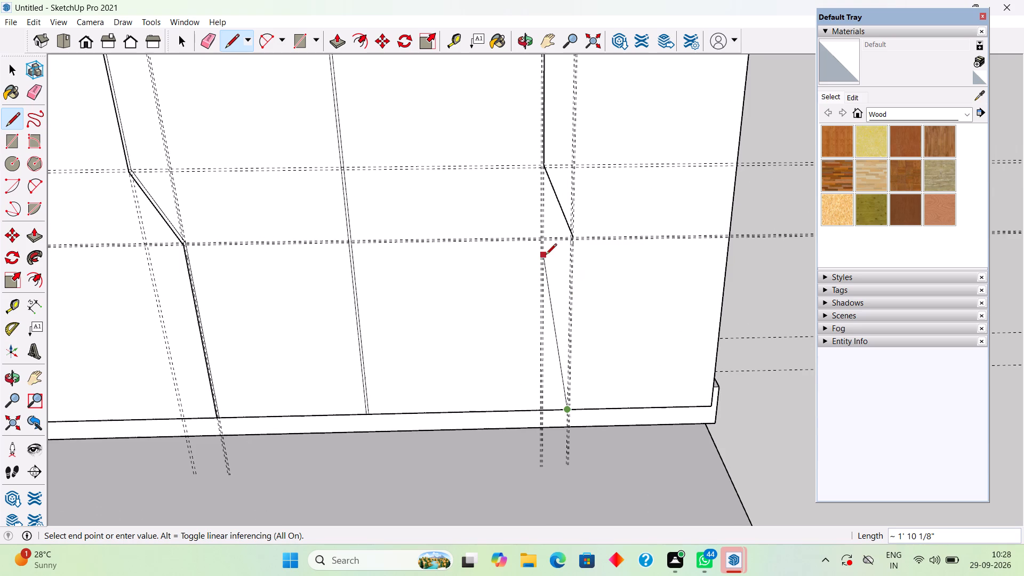
key("space")
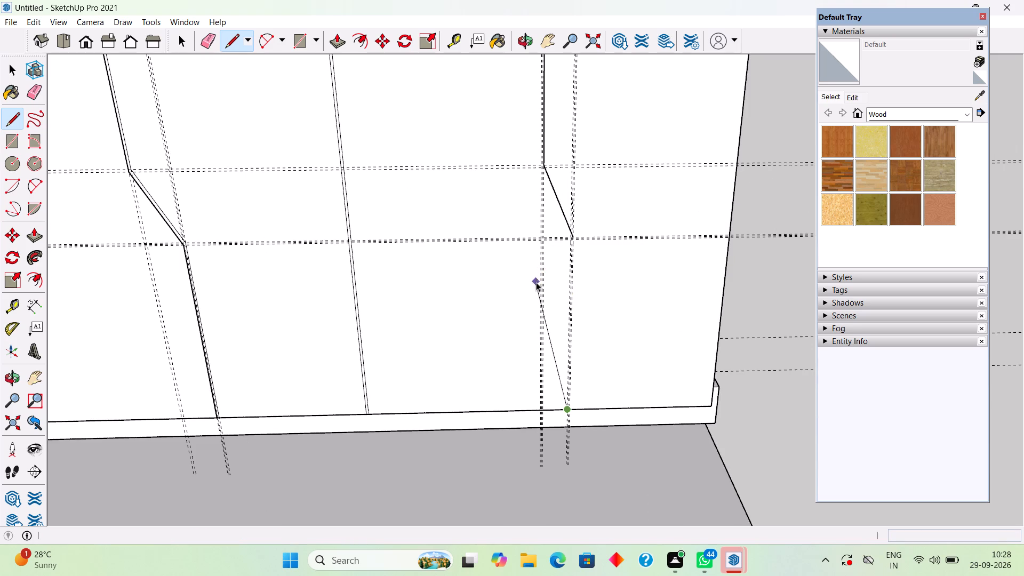
Draw the third partition's lower right edge about 2' 1/8" from the angled line's end down to its bottom end, and retrace the bottom end across.
scroll(607, 237, "up", 20)
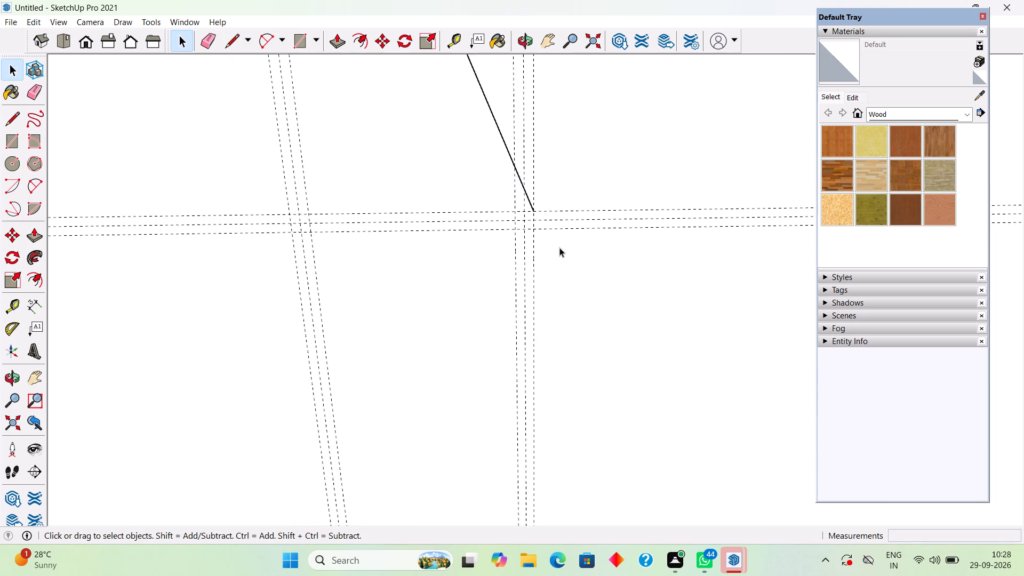
scroll(559, 247, "up", 8)
key("l")
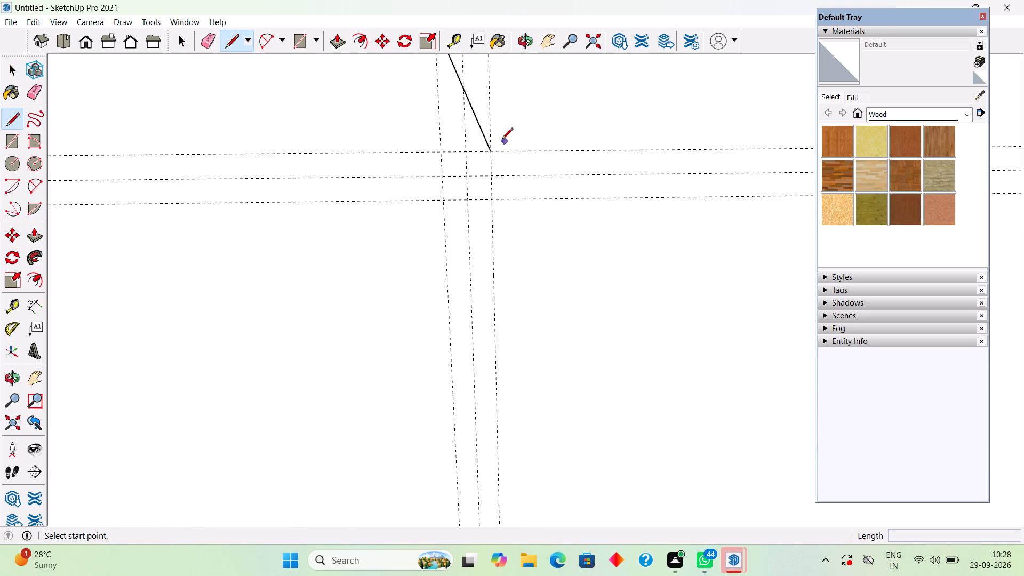
left_click(492, 152)
scroll(474, 235, "down", 5)
scroll(486, 339, "down", 10)
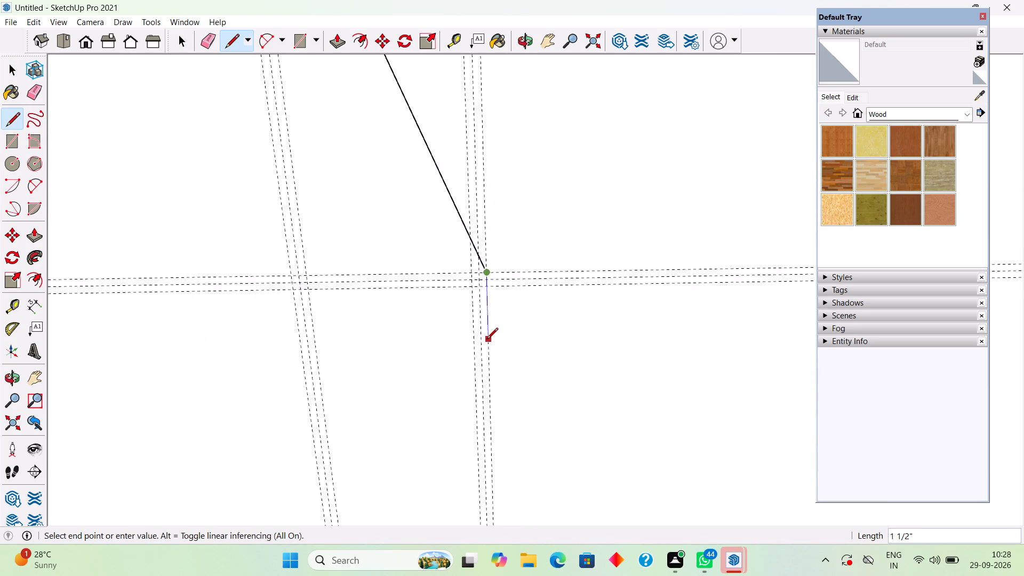
scroll(487, 340, "down", 20)
scroll(487, 340, "down", 5)
scroll(488, 476, "up", 4)
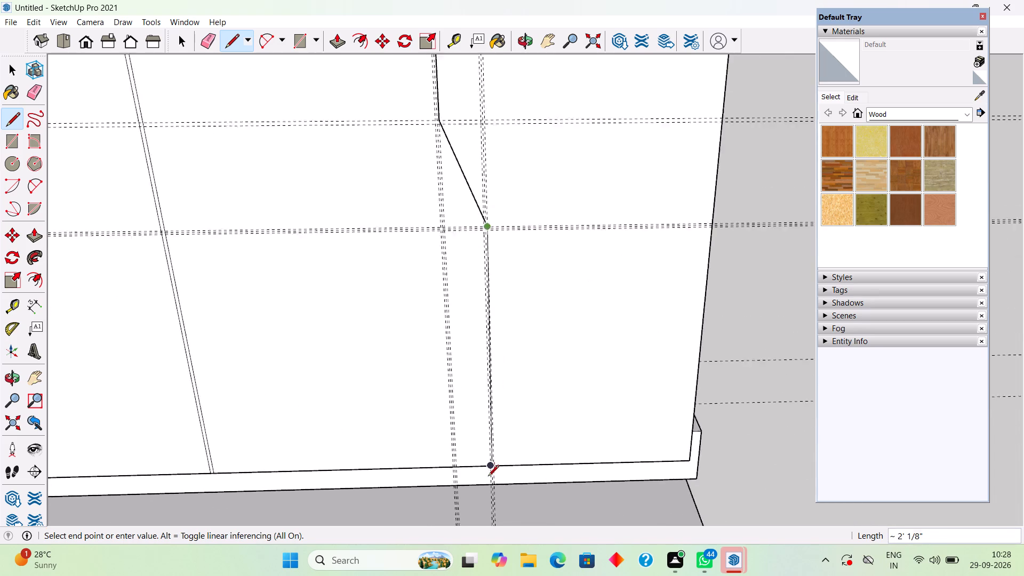
scroll(488, 477, "up", 16)
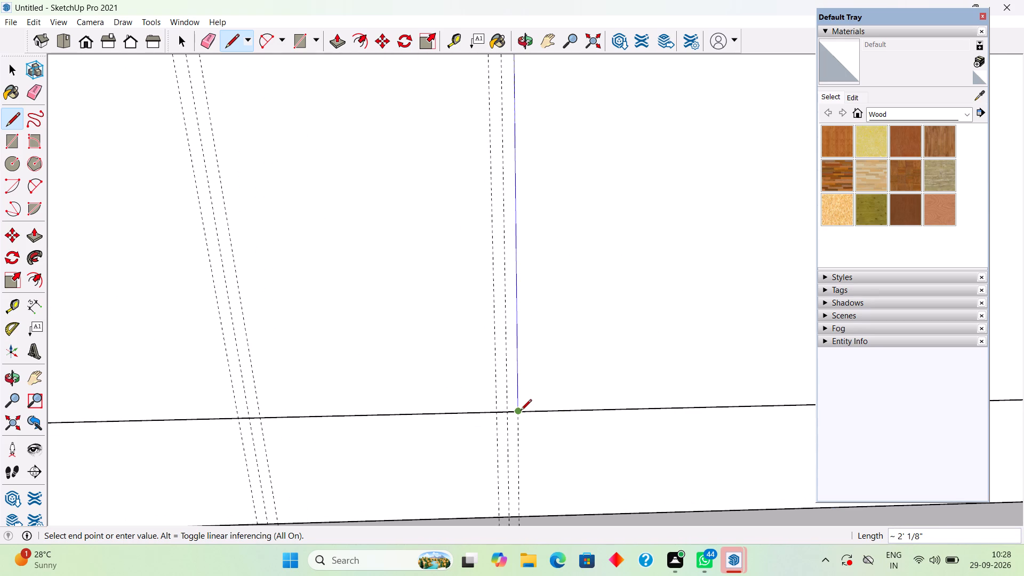
left_click(521, 411)
left_click(499, 413)
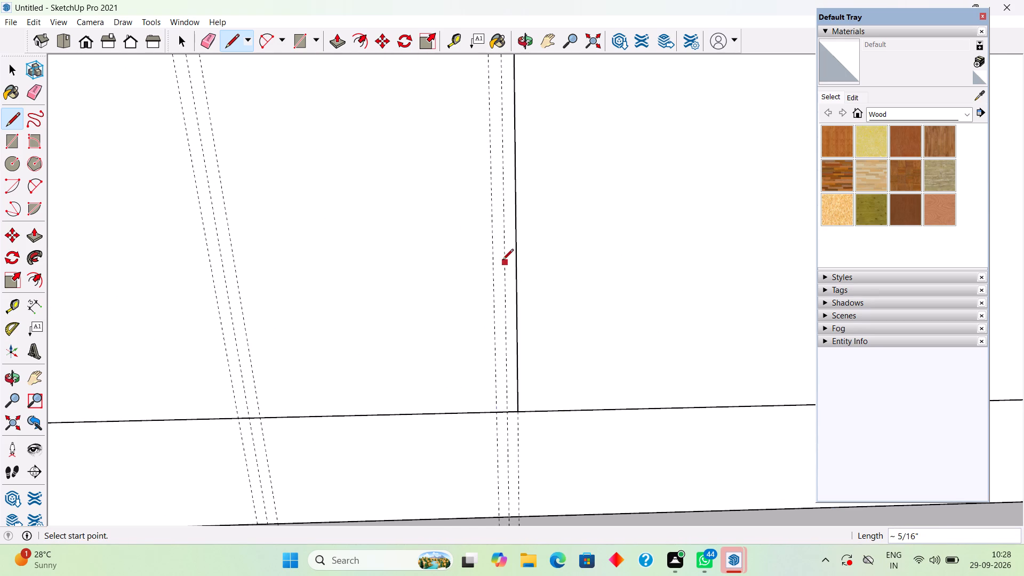
Draw the partition's left angled edge, about 9 1/2" long, from the lower horizontal guides to the first trio's left guide at the upper guides.
scroll(501, 259, "down", 20)
scroll(501, 259, "down", 13)
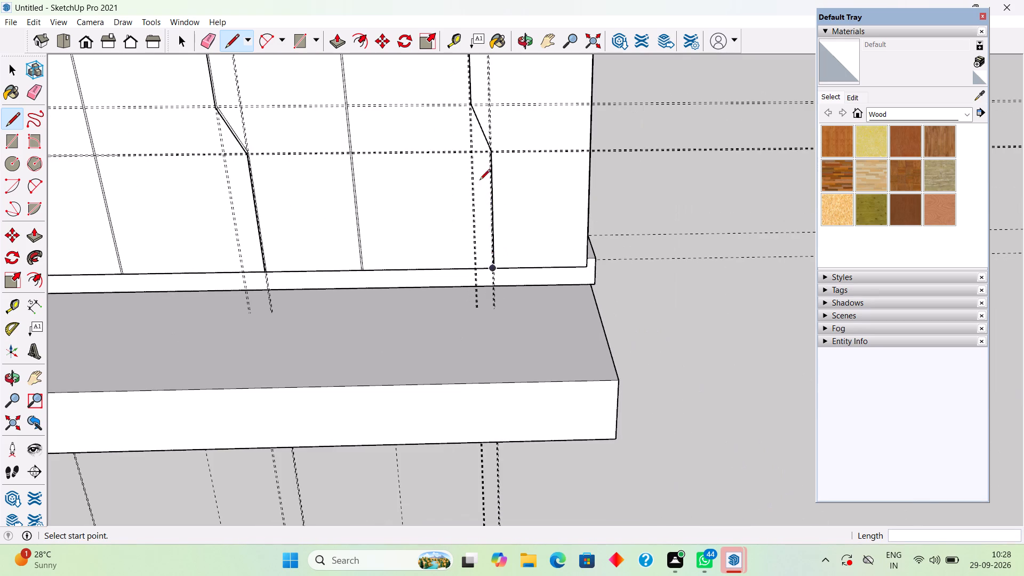
scroll(482, 115, "up", 12)
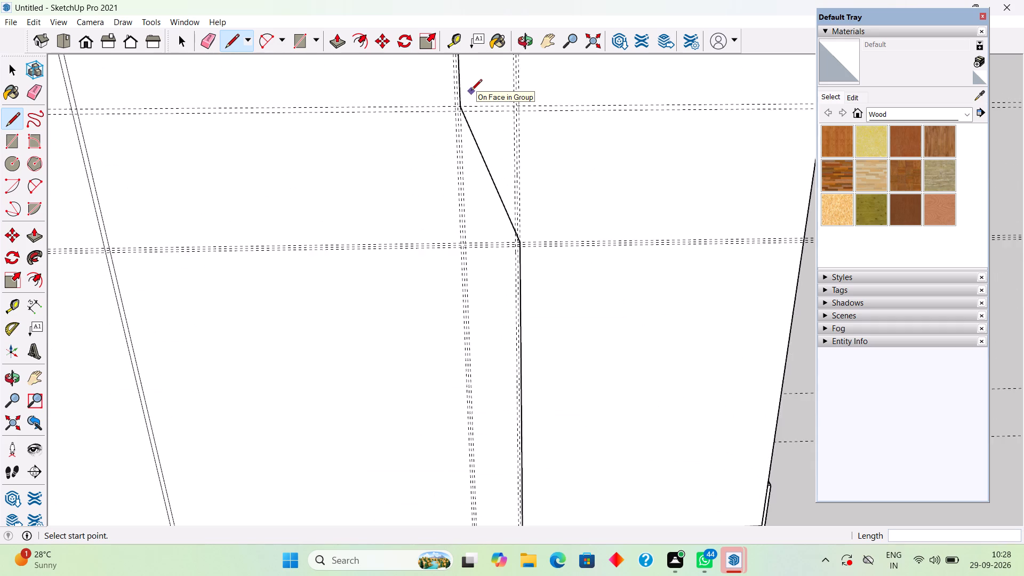
scroll(471, 91, "up", 2)
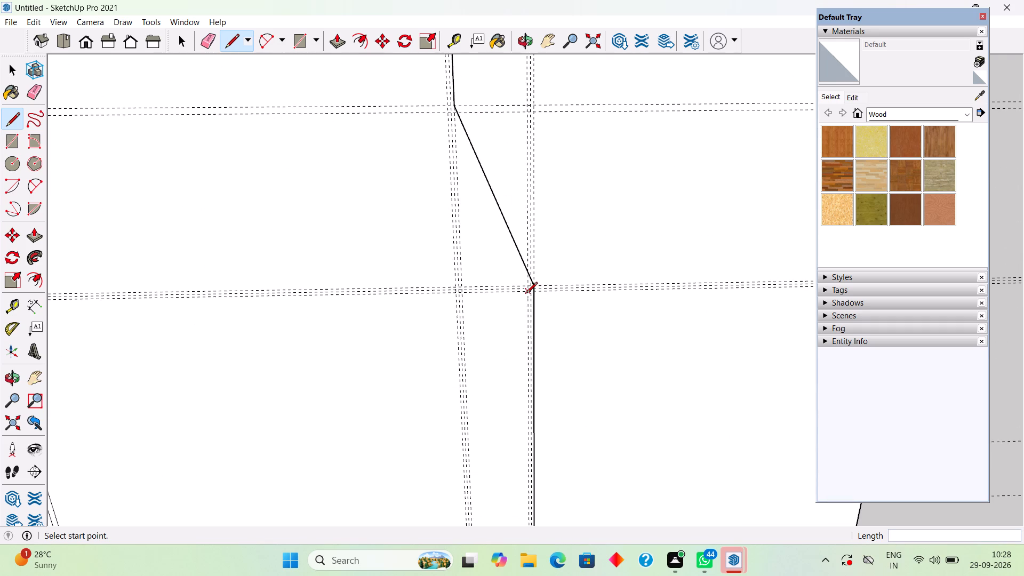
scroll(526, 294, "up", 1)
left_click(526, 294)
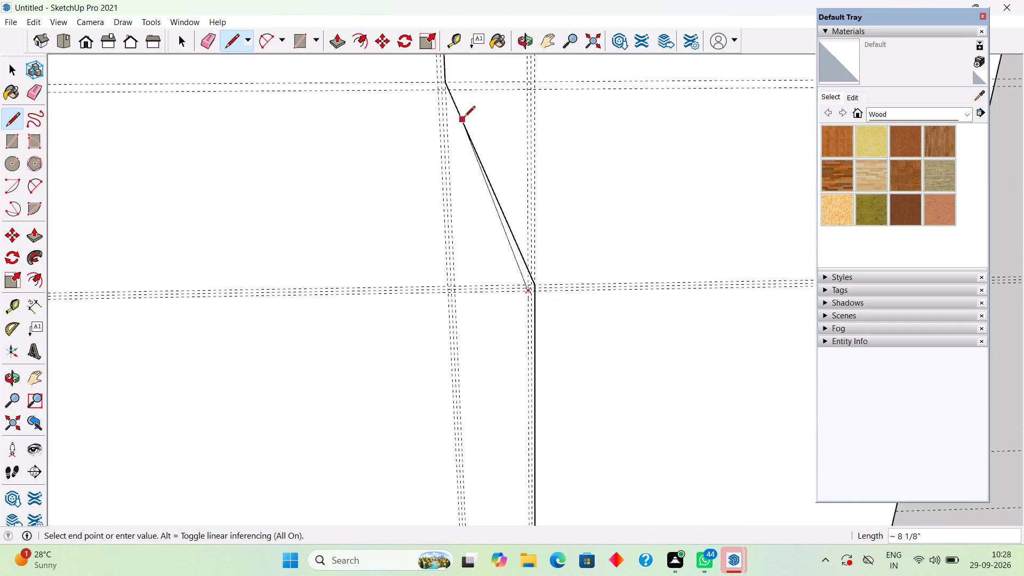
left_click(439, 92)
Continue the third partition's left edge up the first trio's left guide, about 4' 5/16", to the front's horizontal line.
scroll(439, 85, "down", 9)
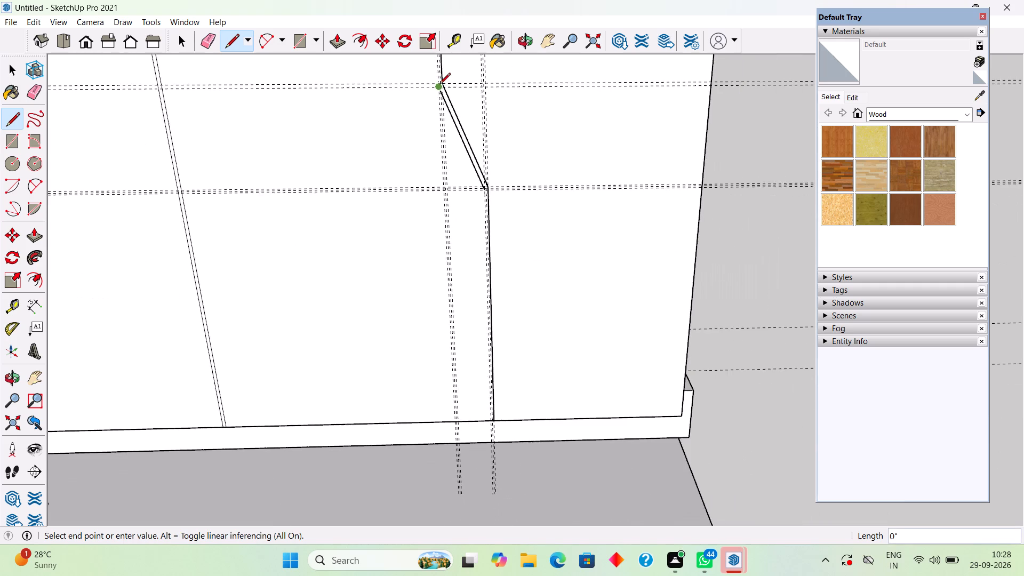
scroll(439, 85, "down", 12)
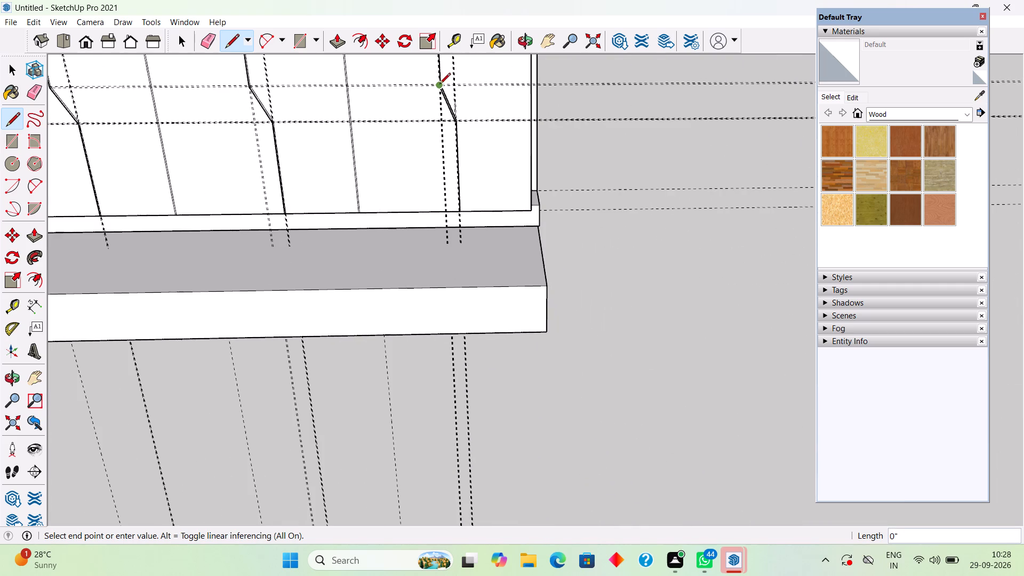
middle_click_drag(439, 85, 441, 218)
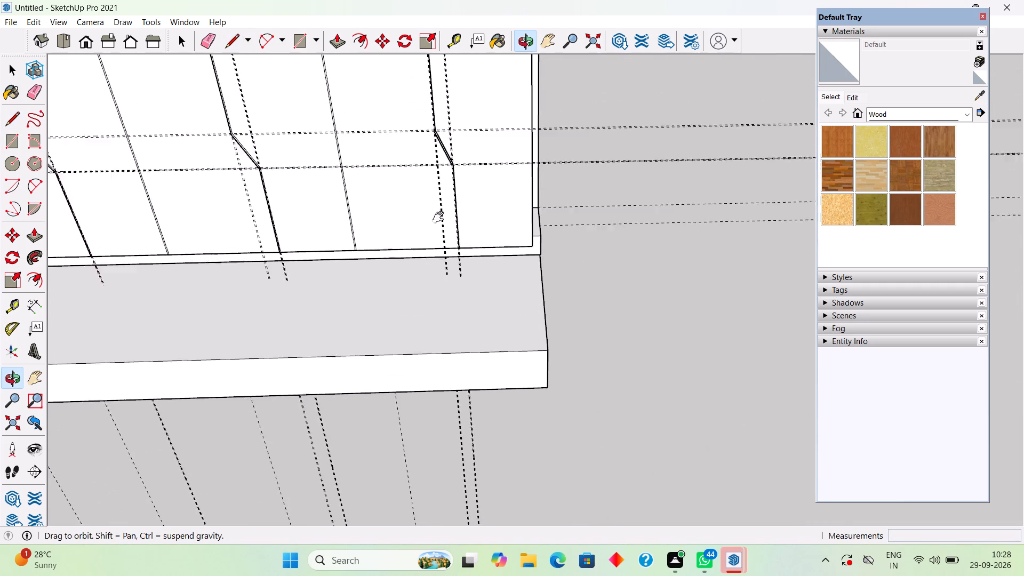
middle_click_drag(441, 218, 484, 509)
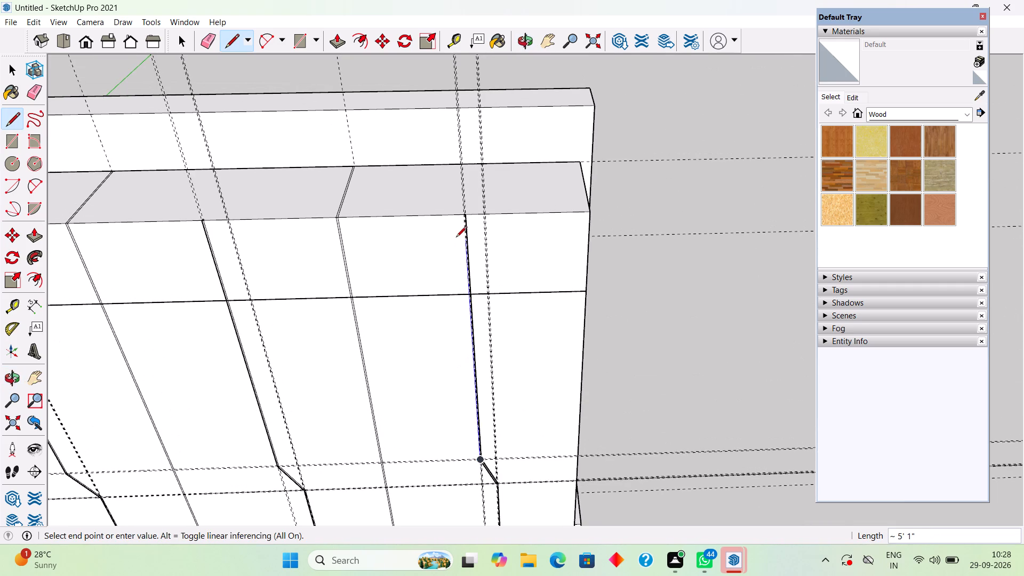
scroll(458, 234, "up", 8)
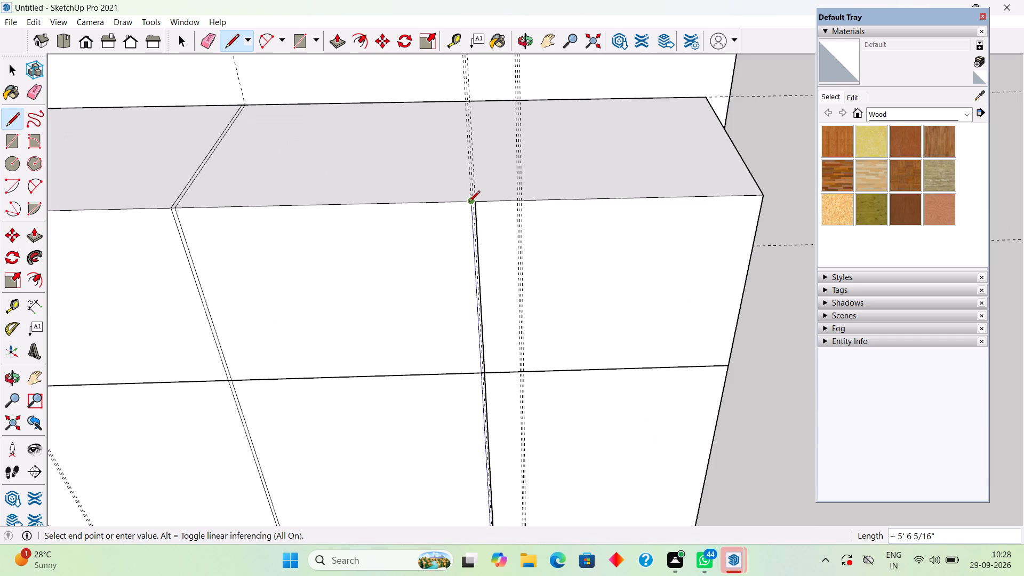
scroll(482, 371, "up", 11)
left_click(480, 381)
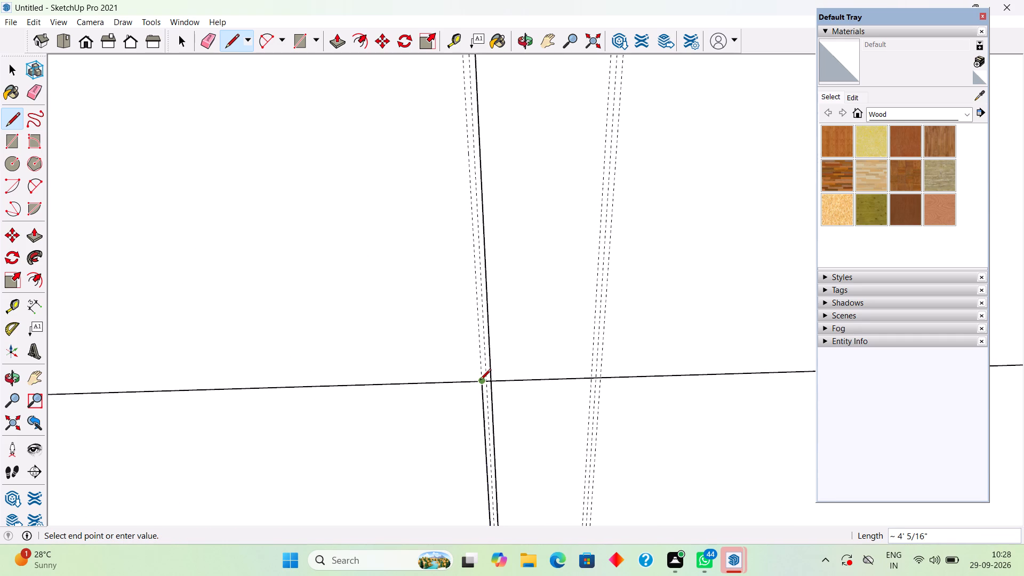
Extend the third partition's left edge 1' 6" up to the left end of its top edge.
scroll(463, 122, "down", 20)
scroll(463, 122, "down", 4)
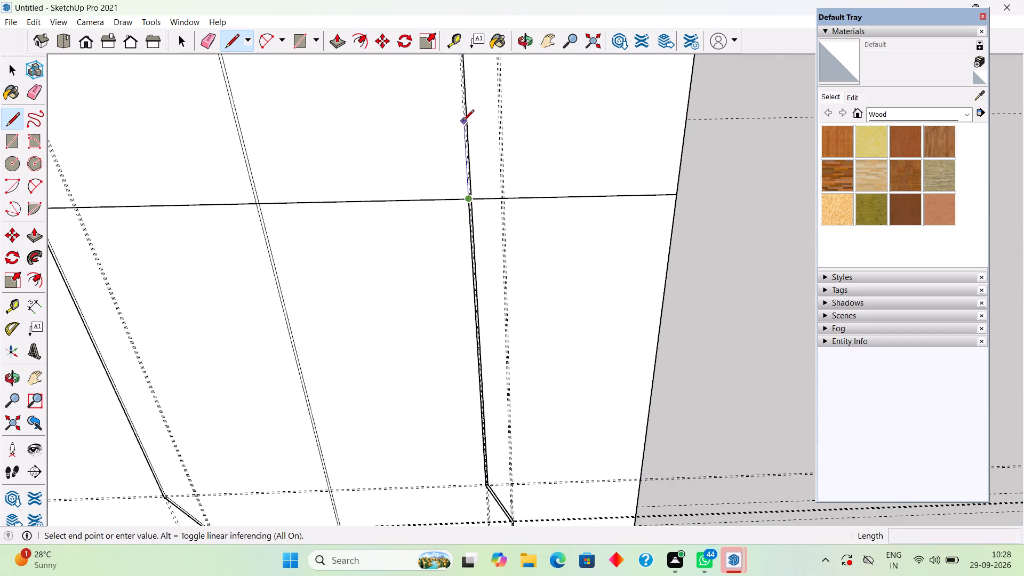
scroll(463, 122, "down", 6)
scroll(451, 70, "up", 19)
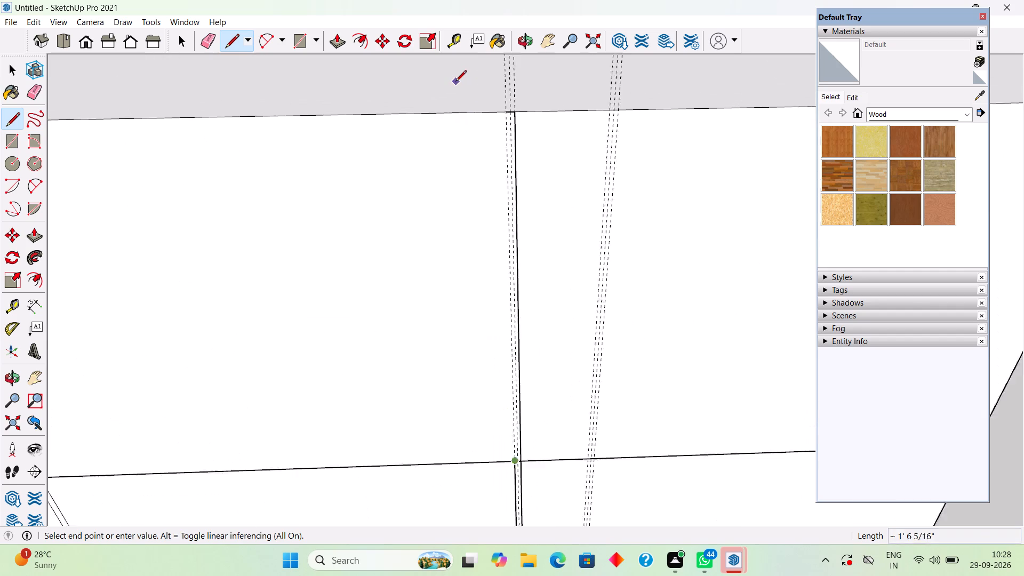
scroll(455, 82, "up", 2)
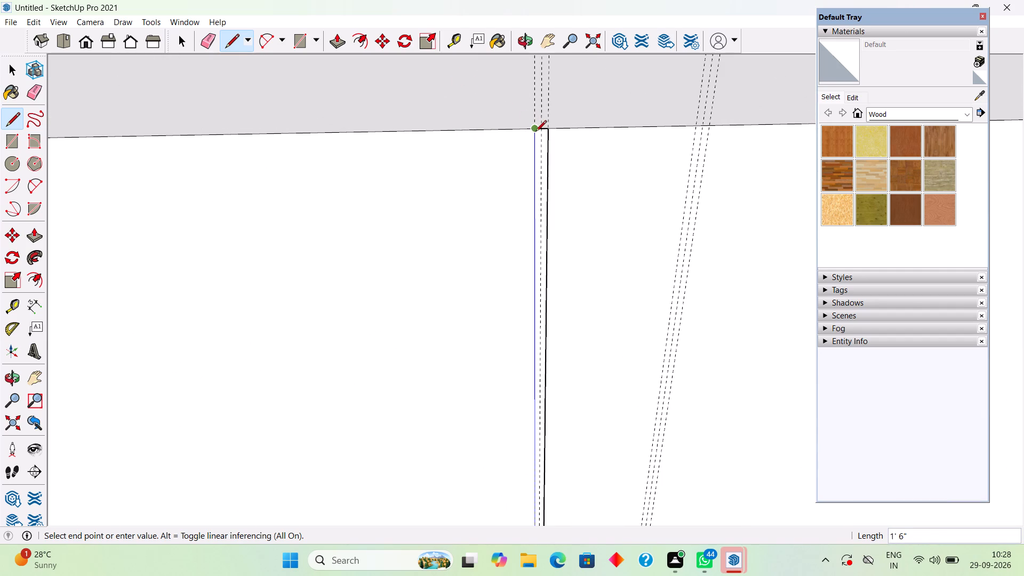
left_click(535, 131)
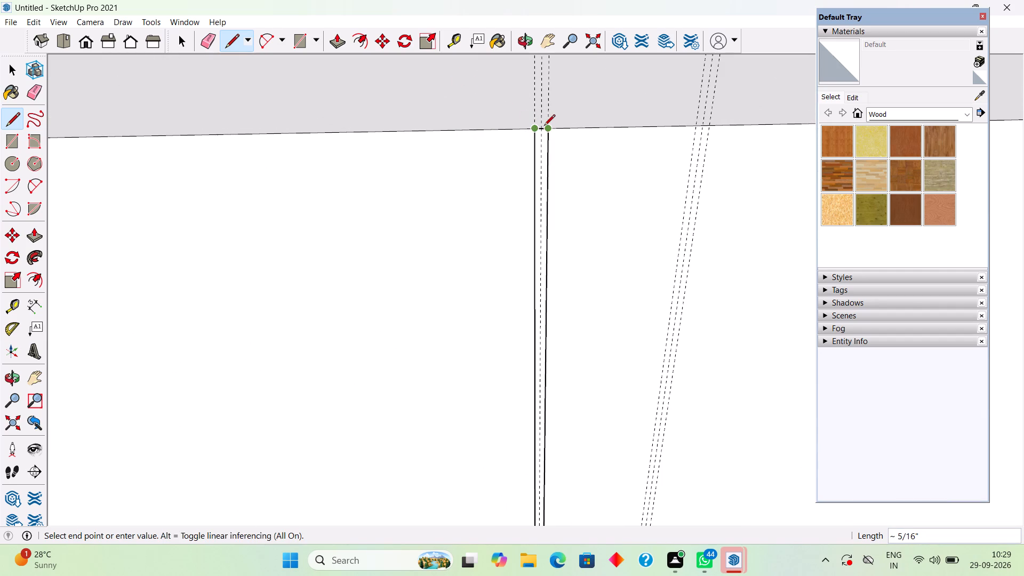
key("space")
Delete the middle vertical guide running through the third partition's upper part.
left_click(541, 141)
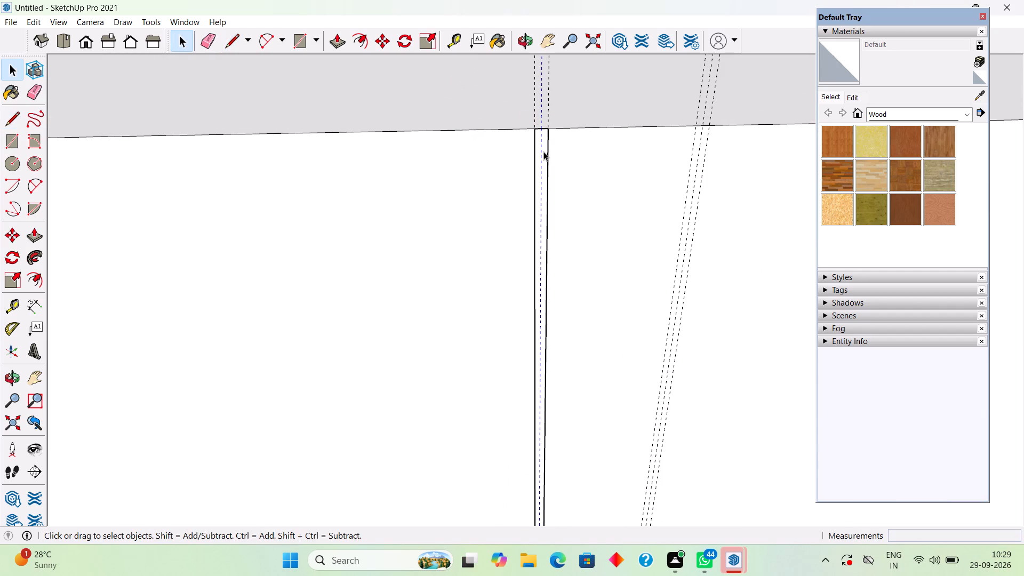
key("Delete")
Draw the third partition's bottom edge, about 5/16" long, between the outer guides at the front's lower edge.
key("p")
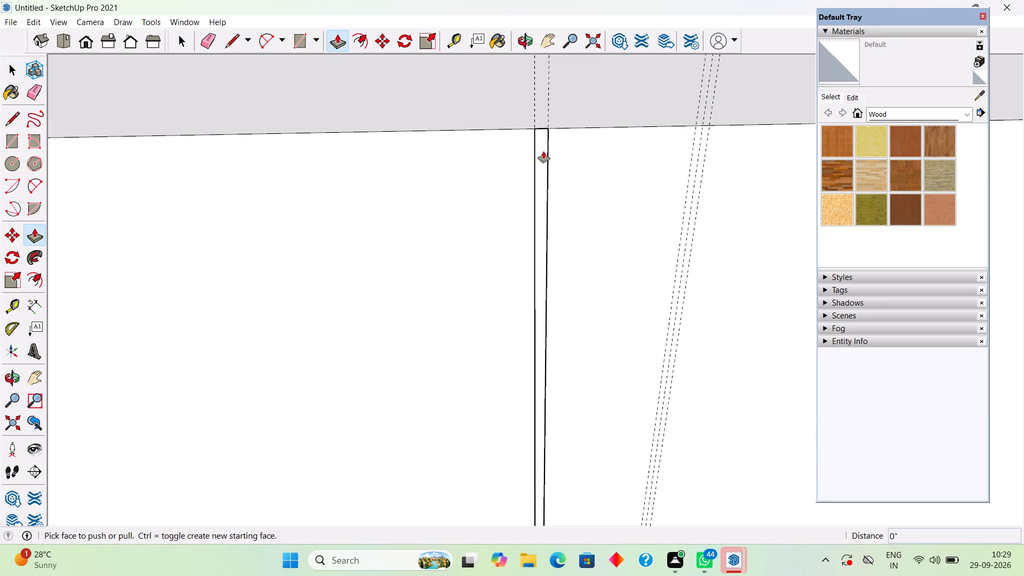
key("space")
scroll(548, 212, "down", 20)
scroll(548, 212, "down", 9)
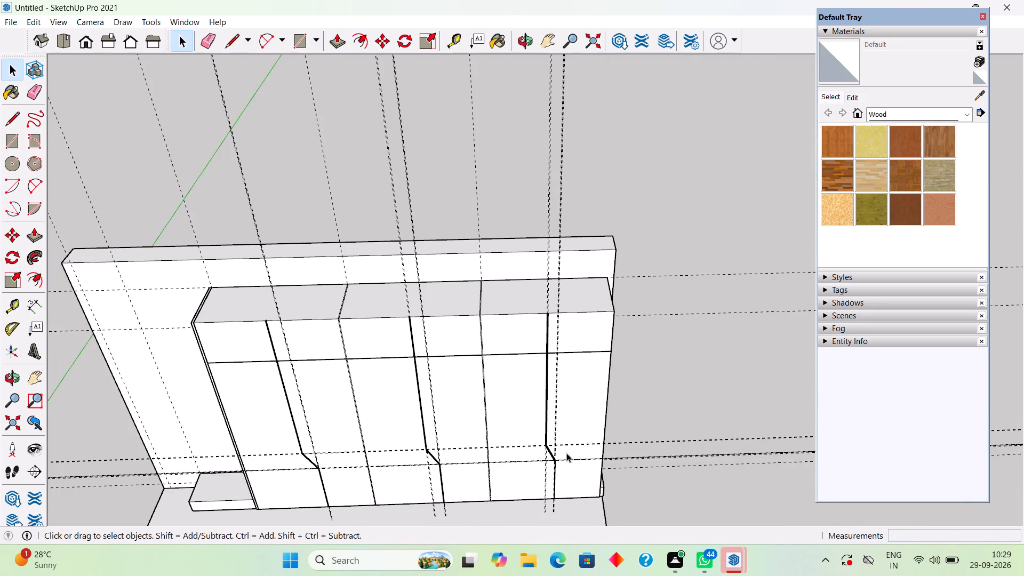
scroll(550, 503, "up", 20)
scroll(550, 503, "up", 2)
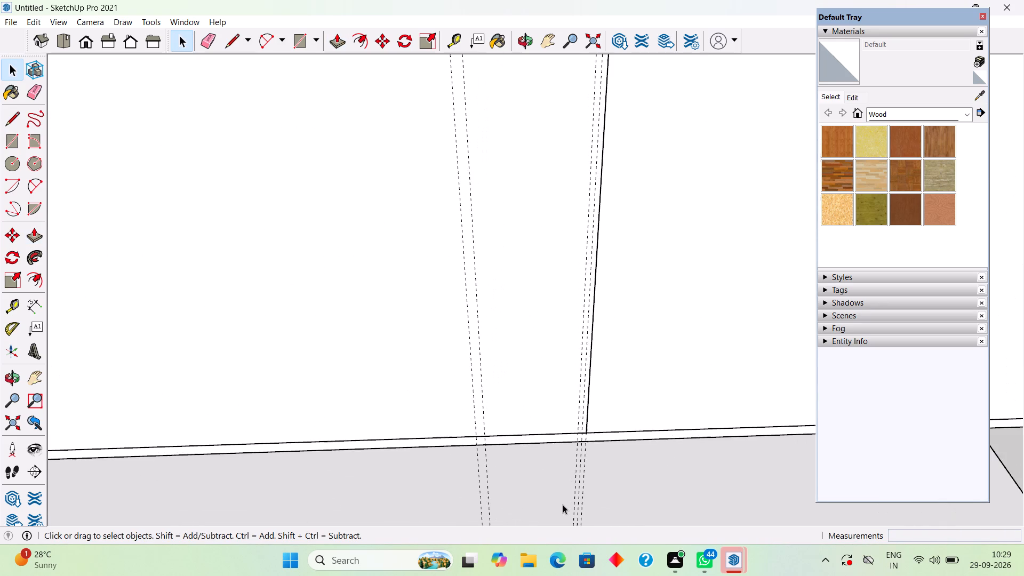
scroll(563, 505, "up", 2)
scroll(597, 435, "up", 8)
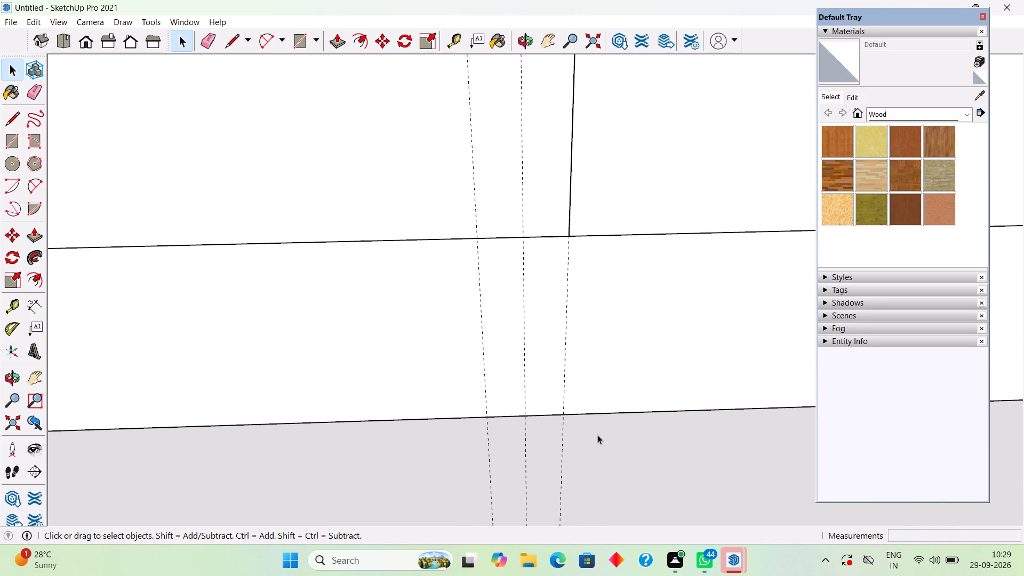
key("l")
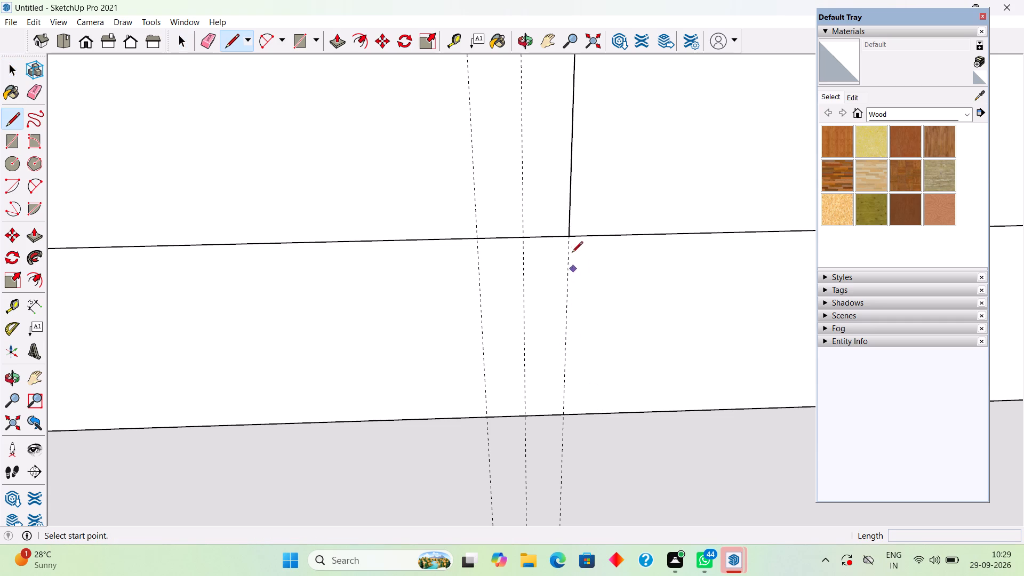
left_click(568, 235)
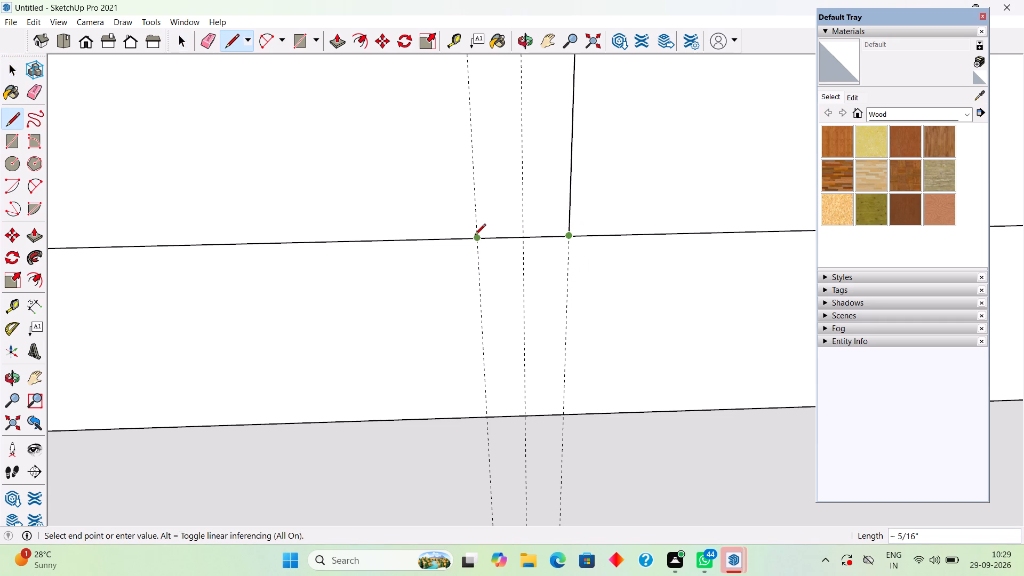
left_click(475, 236)
Draw the third partition's lower left edge, about 1' 11 7/8", from the angled edge's lower end down to the bottom edge.
scroll(487, 216, "down", 20)
scroll(487, 216, "down", 5)
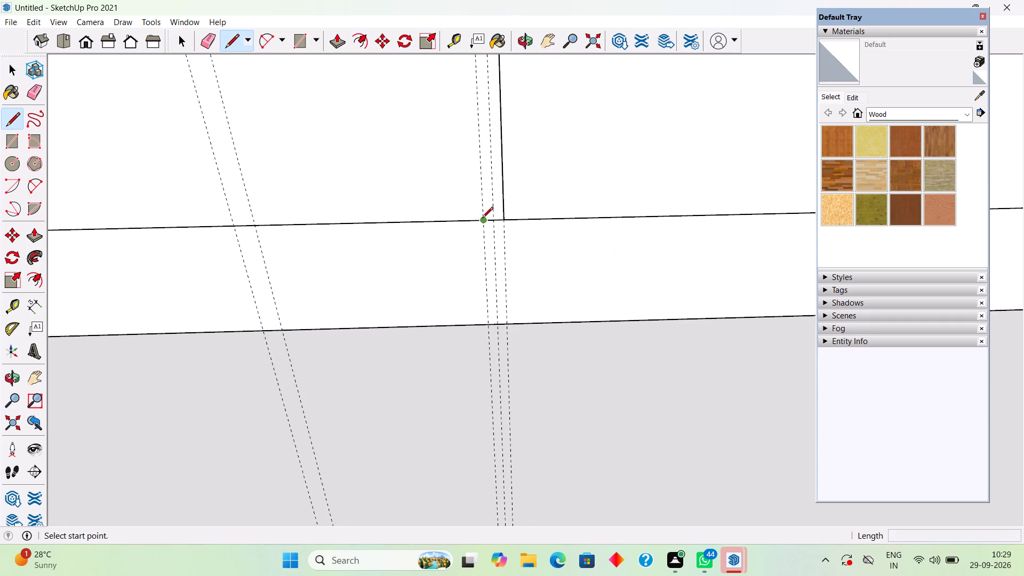
scroll(482, 219, "down", 20)
scroll(482, 219, "down", 14)
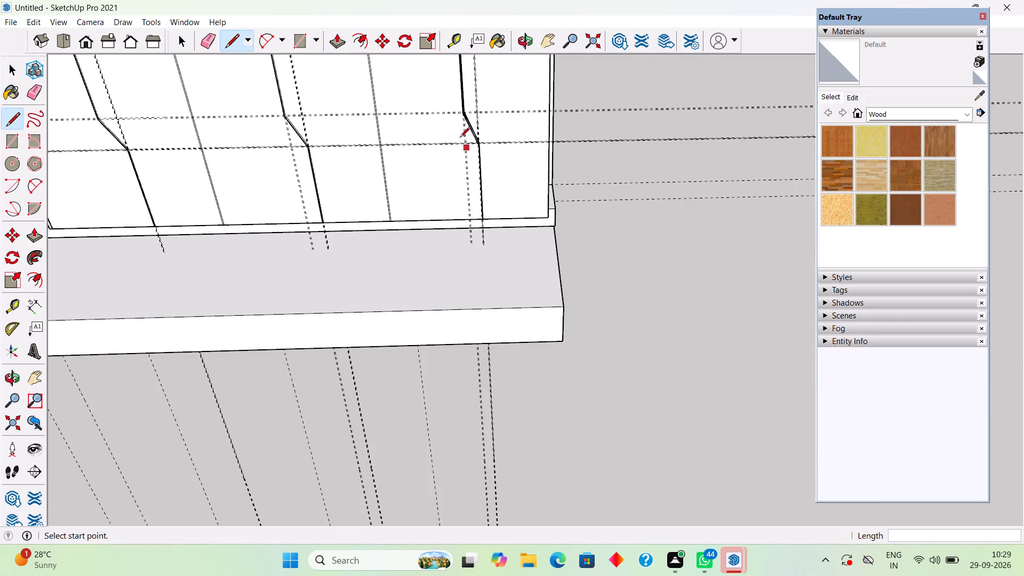
scroll(465, 132, "up", 20)
scroll(465, 132, "up", 3)
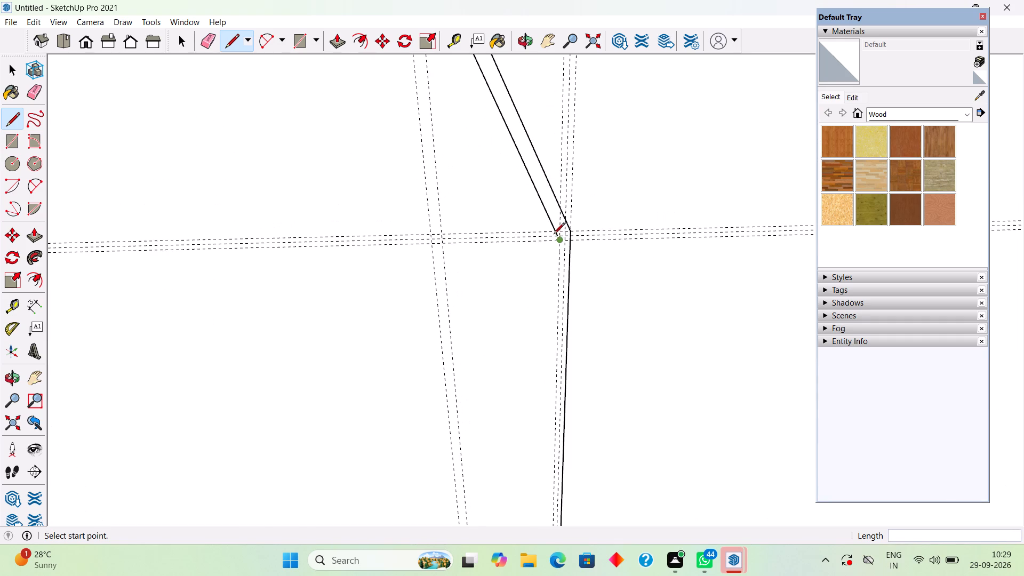
left_click(558, 242)
left_click(558, 242)
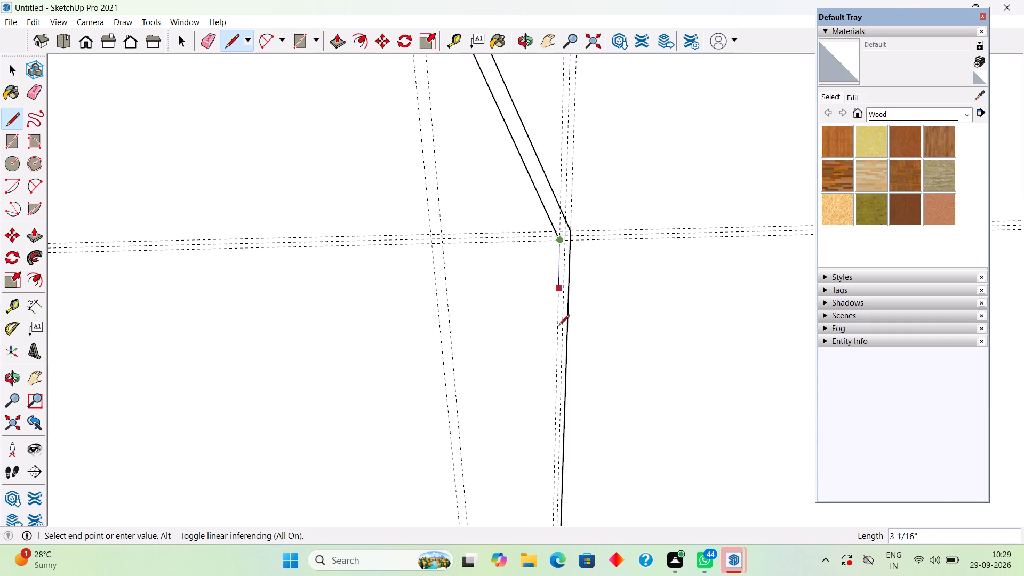
scroll(551, 369, "down", 12)
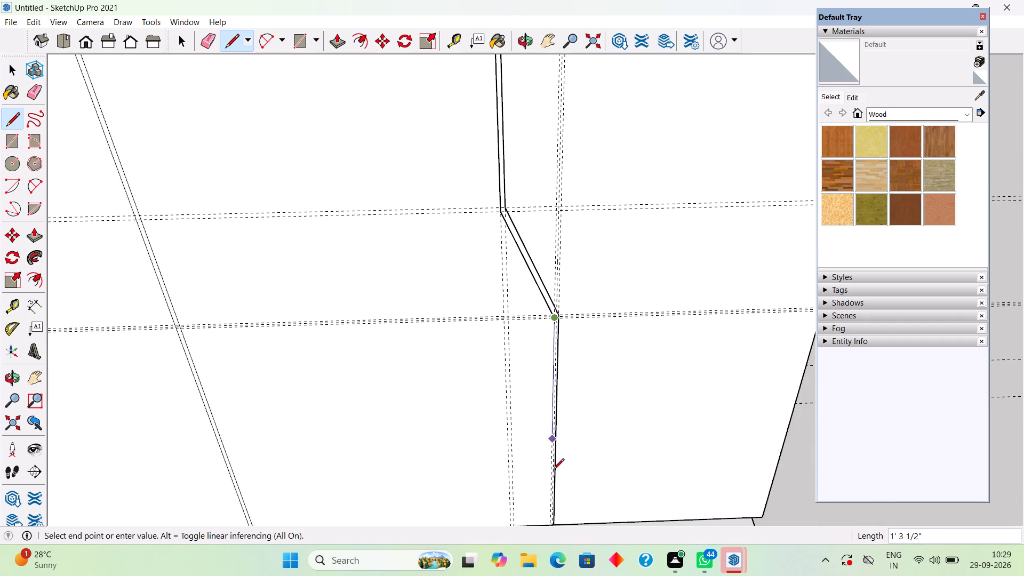
scroll(554, 490, "down", 8)
scroll(553, 511, "up", 7)
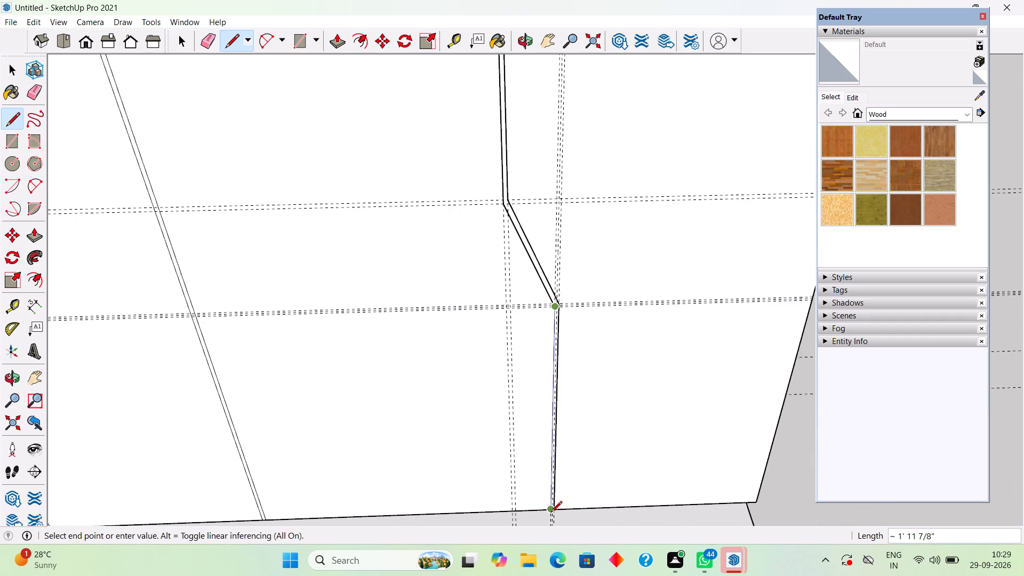
scroll(551, 513, "up", 8)
left_click(554, 504)
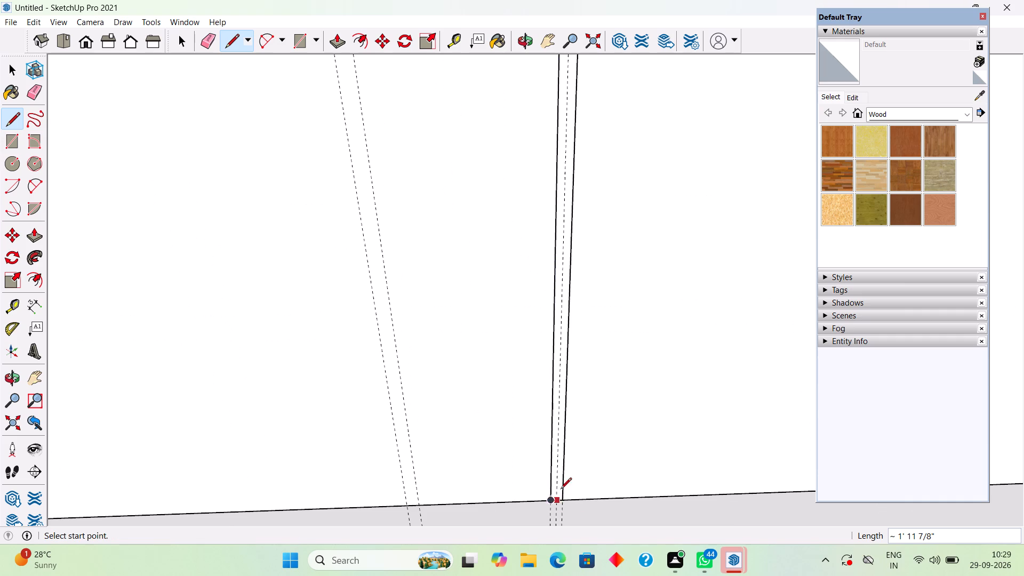
Delete the middle vertical guide running through the third partition's lower part.
key("space")
left_click(558, 443)
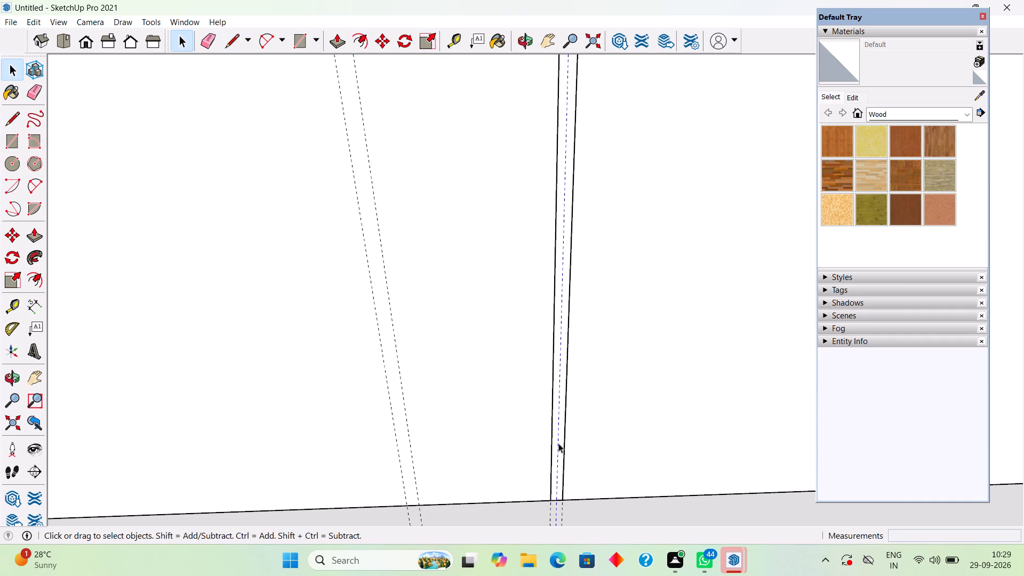
key("Delete")
Push/Pull the third partition's closed face outward by 0.3".
left_click(558, 443)
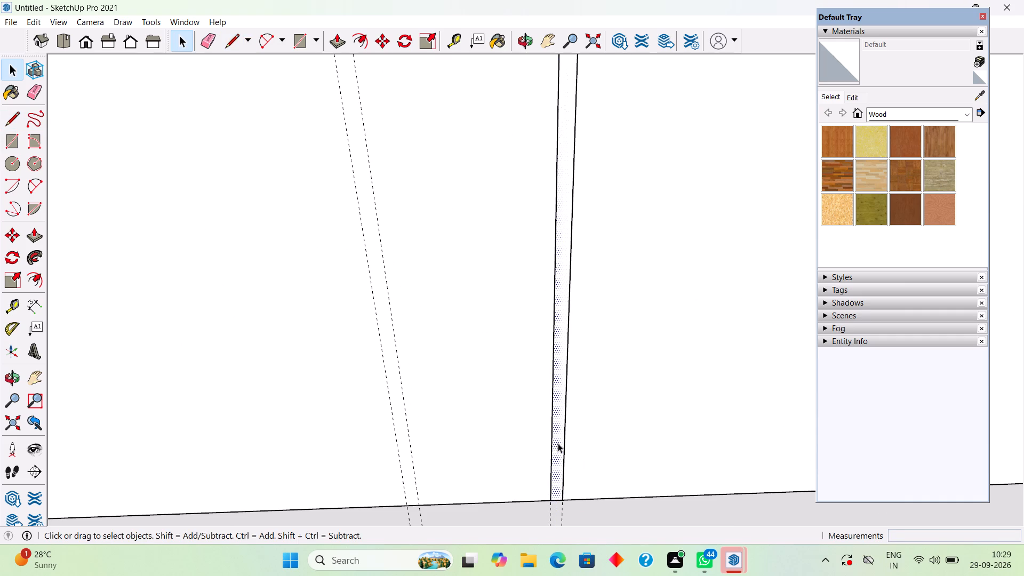
key("p")
left_click(558, 443)
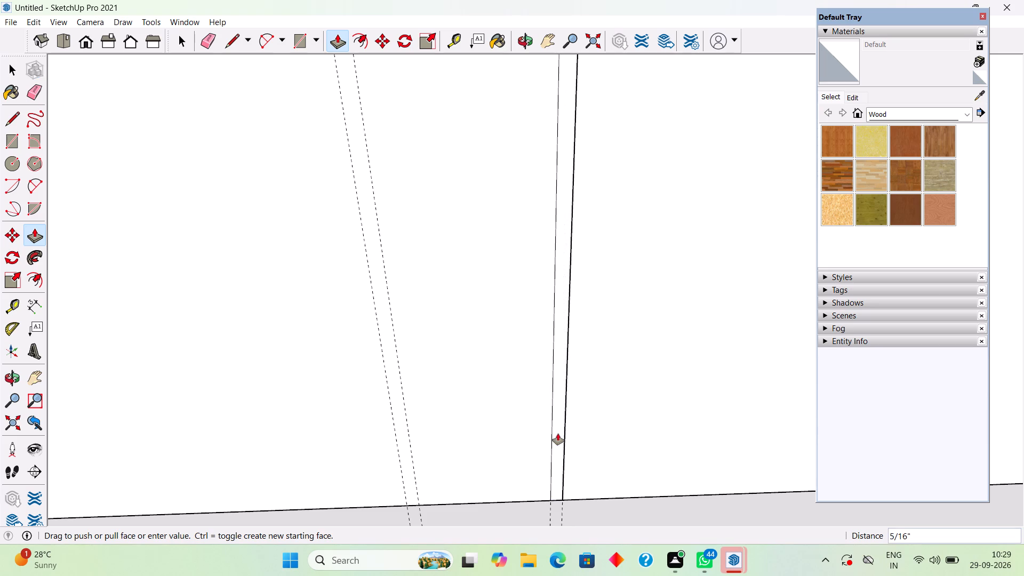
scroll(543, 415, "down", 10)
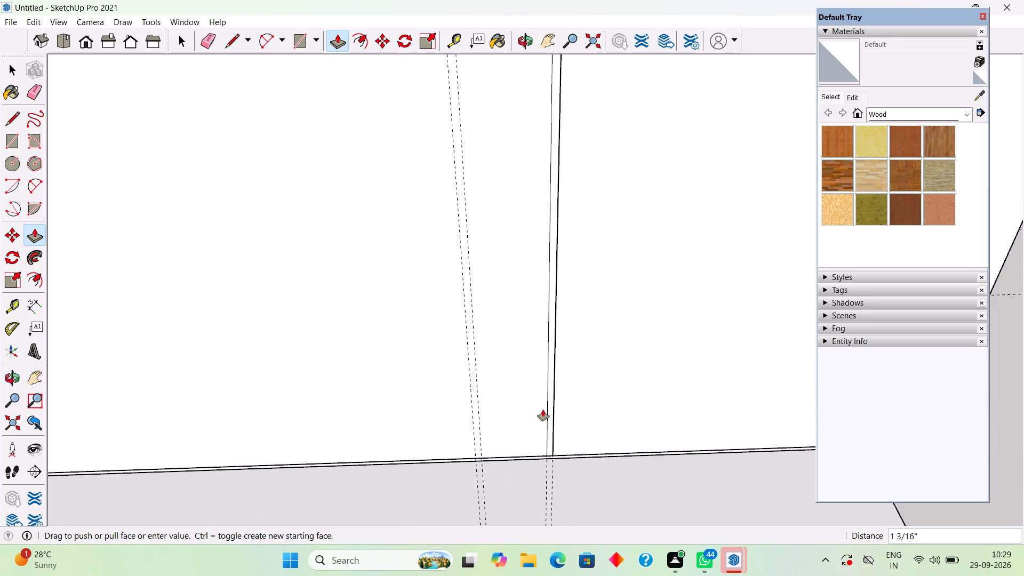
middle_click_drag(541, 463, 561, 245)
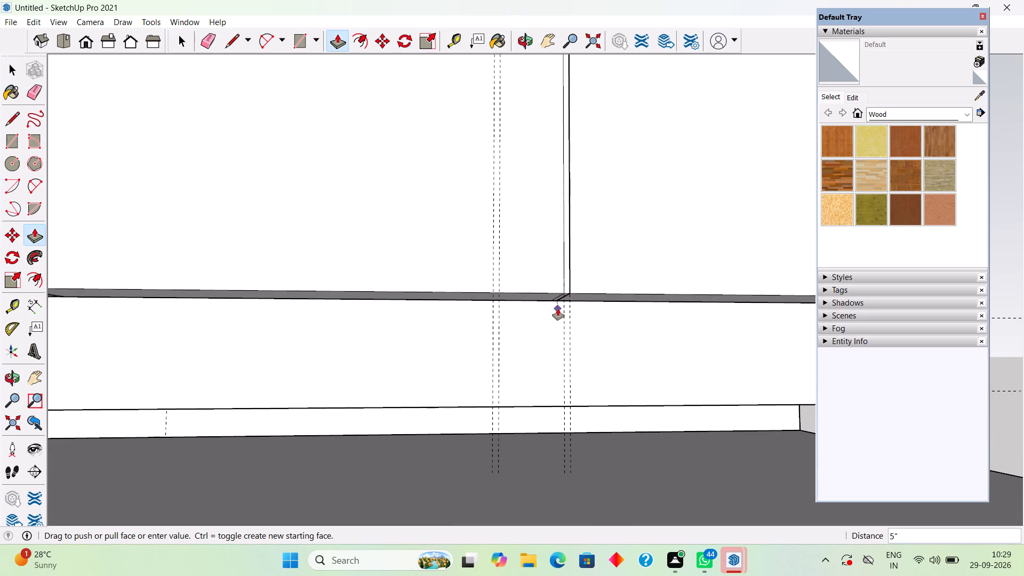
type(".3\"")
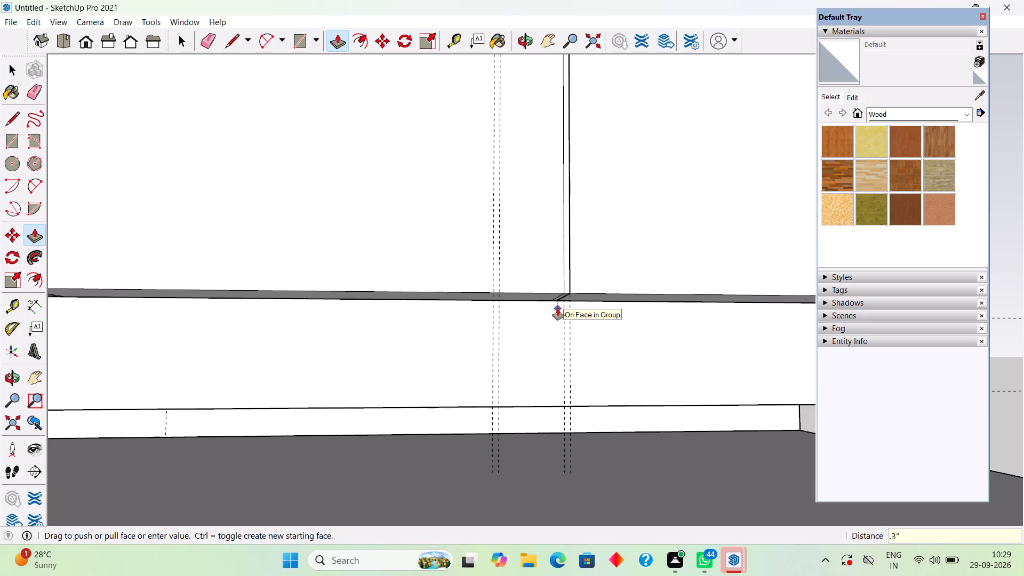
key("Return")
key("space")
Delete all the construction guides from the model.
scroll(558, 309, "up", 1)
scroll(558, 309, "down", 18)
scroll(485, 262, "down", 7)
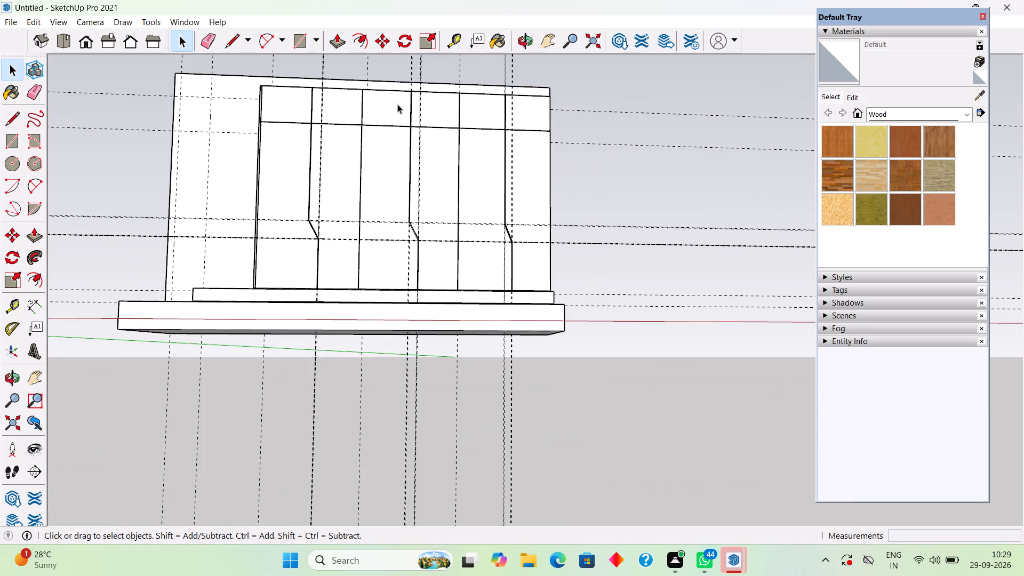
scroll(393, 85, "down", 4)
middle_click_drag(393, 84, 402, 149)
scroll(402, 149, "down", 4)
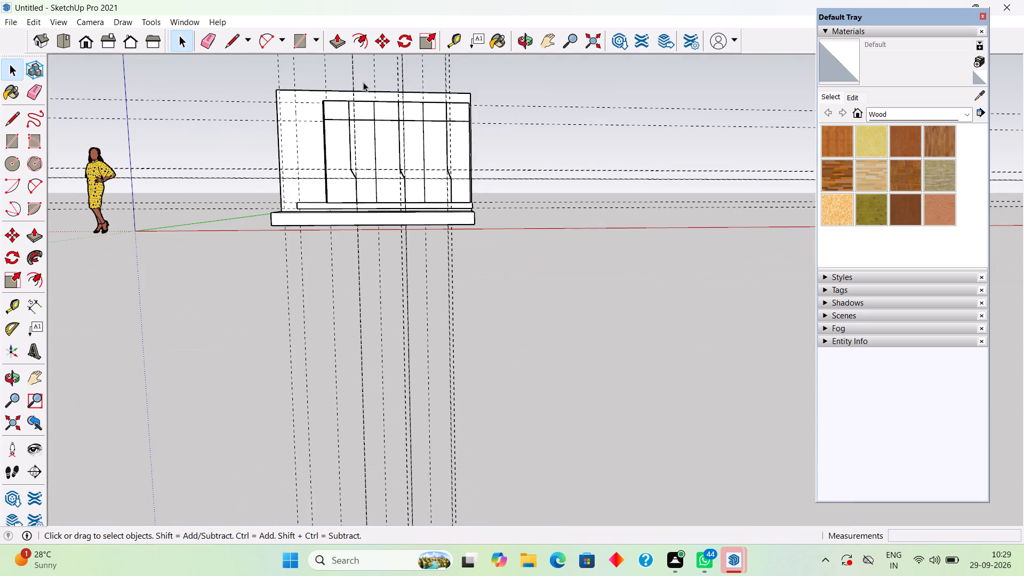
scroll(363, 79, "up", 9)
scroll(262, 84, "up", 3)
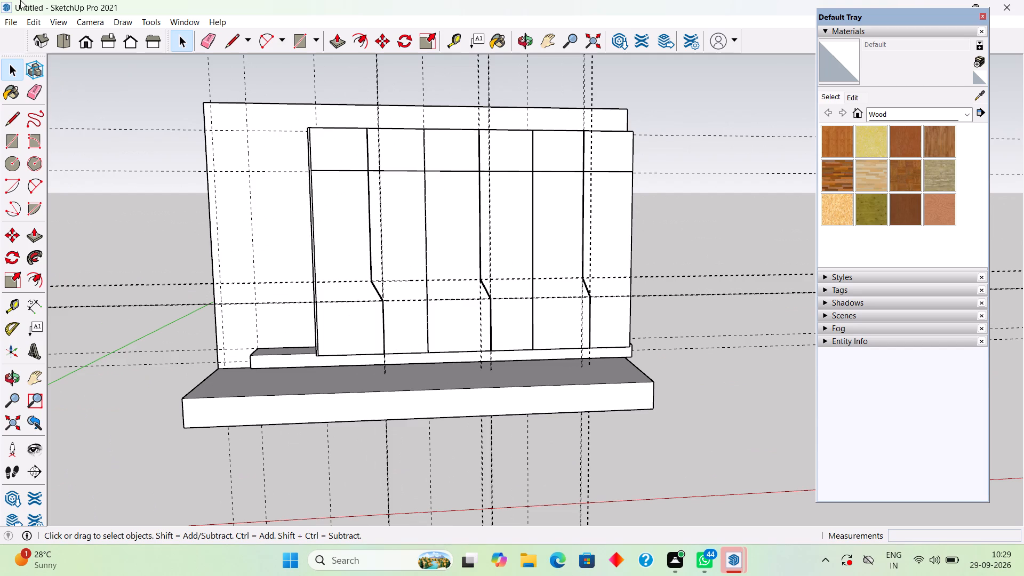
left_click(33, 17)
left_click(92, 137)
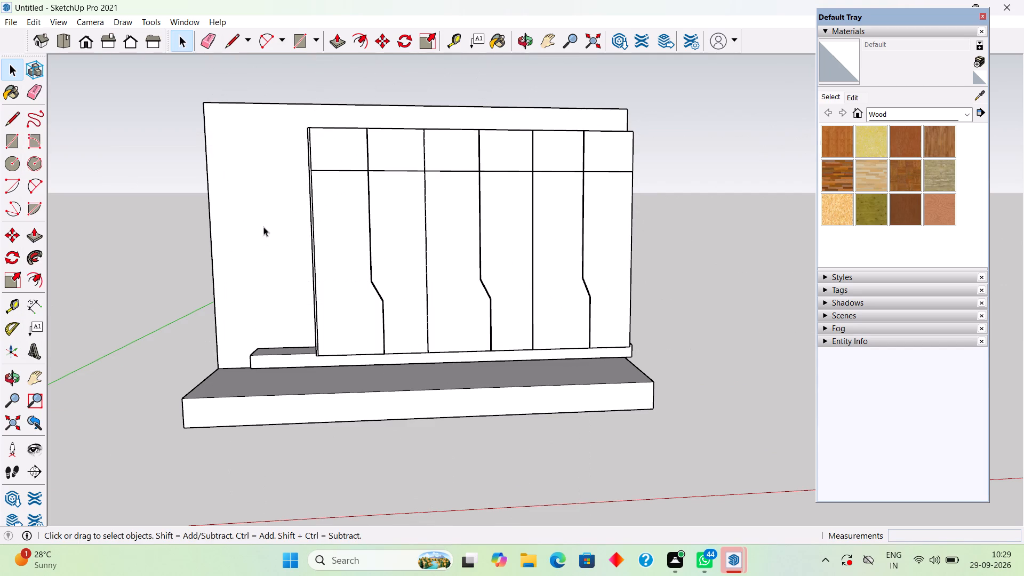
Examine the wardrobe's top, side and front to check the three stepped partitions.
middle_click_drag(483, 268, 834, 515)
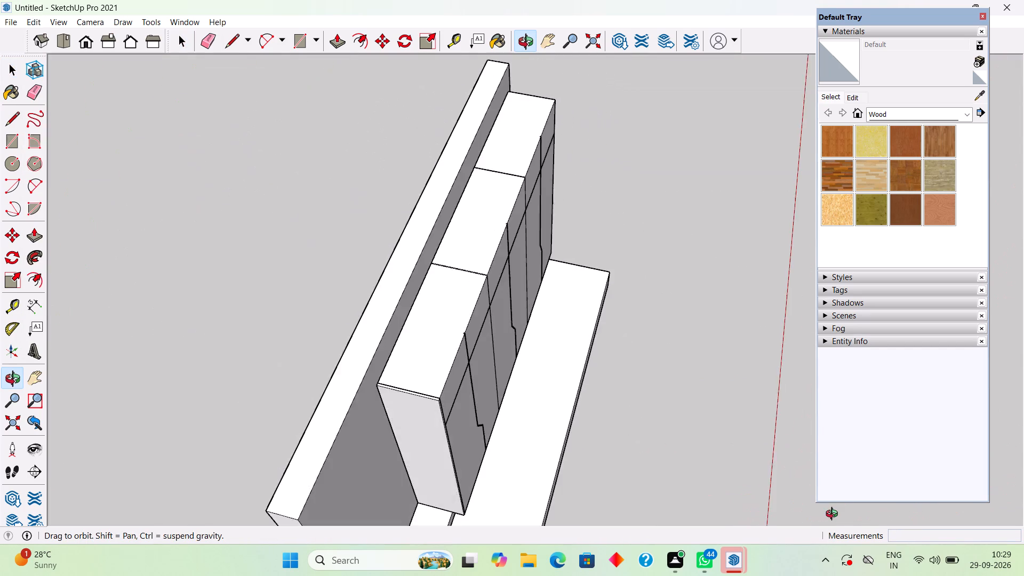
middle_click_drag(834, 515, 489, 528)
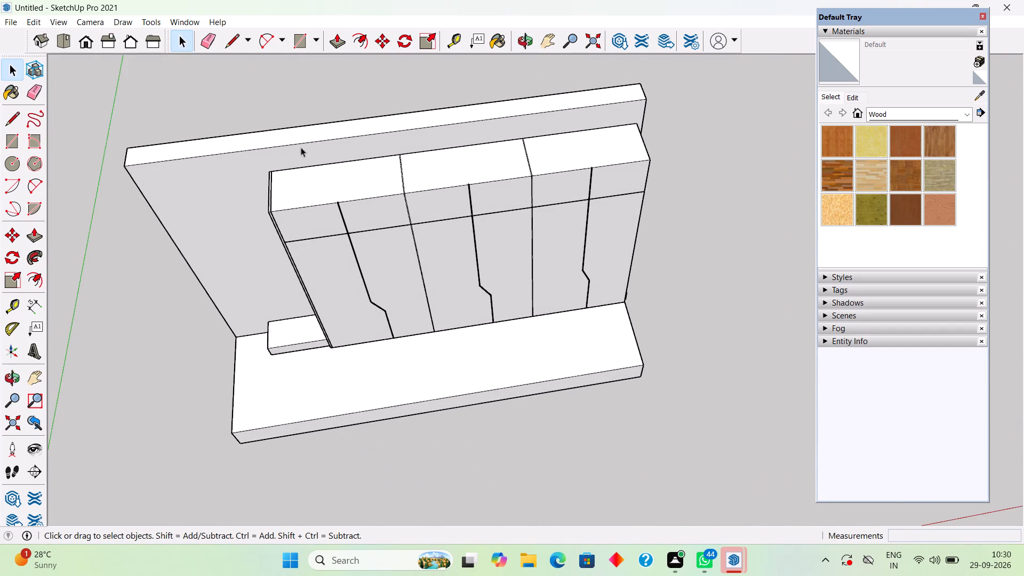
scroll(346, 265, "up", 8)
middle_click_drag(358, 221, 403, 319)
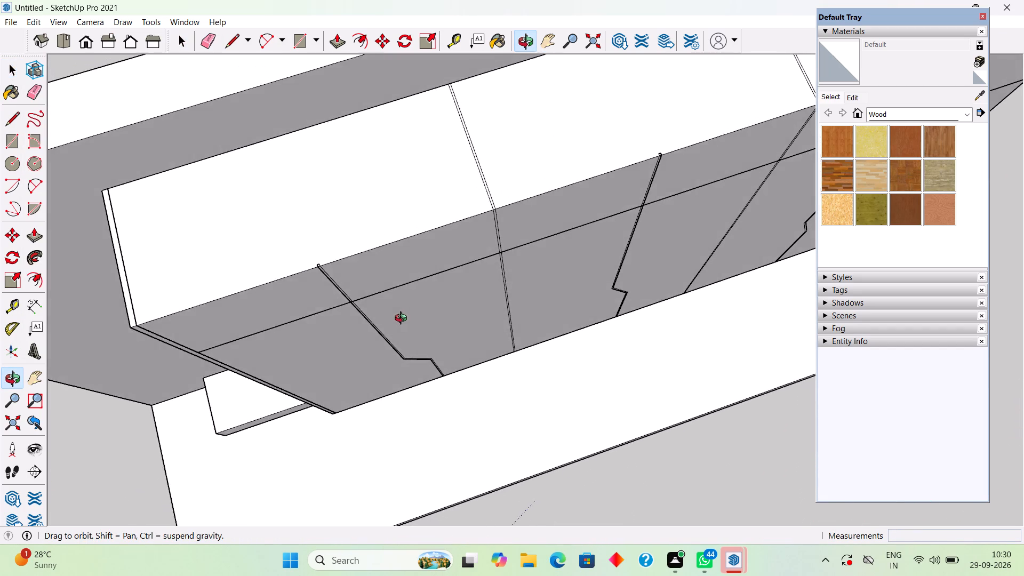
middle_click_drag(403, 319, 360, 130)
scroll(418, 323, "down", 3)
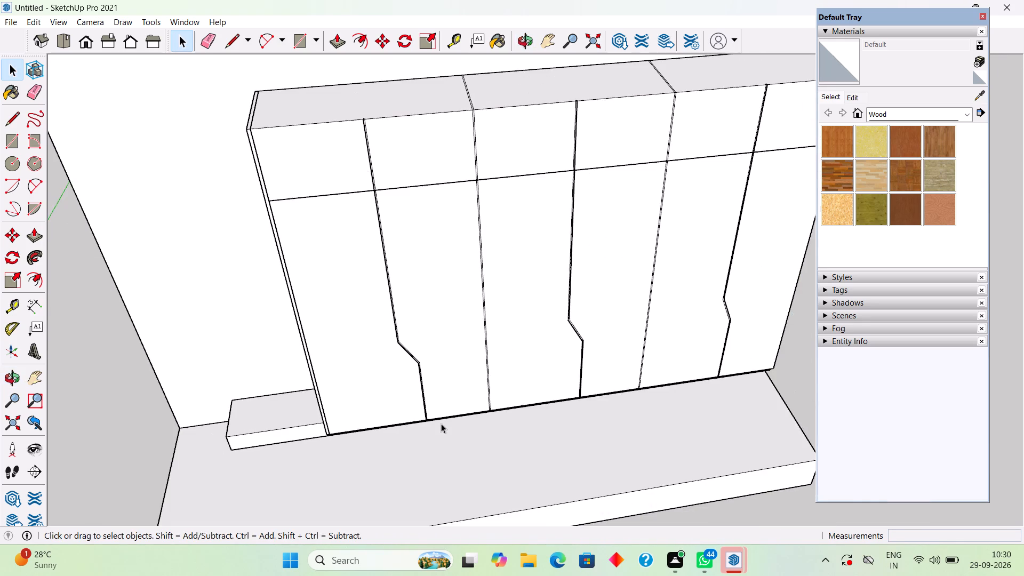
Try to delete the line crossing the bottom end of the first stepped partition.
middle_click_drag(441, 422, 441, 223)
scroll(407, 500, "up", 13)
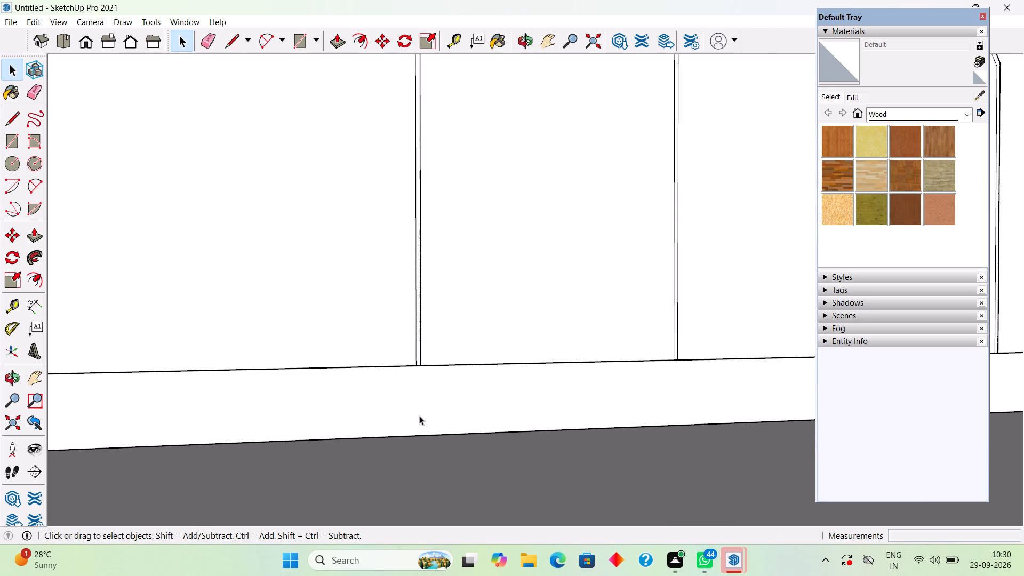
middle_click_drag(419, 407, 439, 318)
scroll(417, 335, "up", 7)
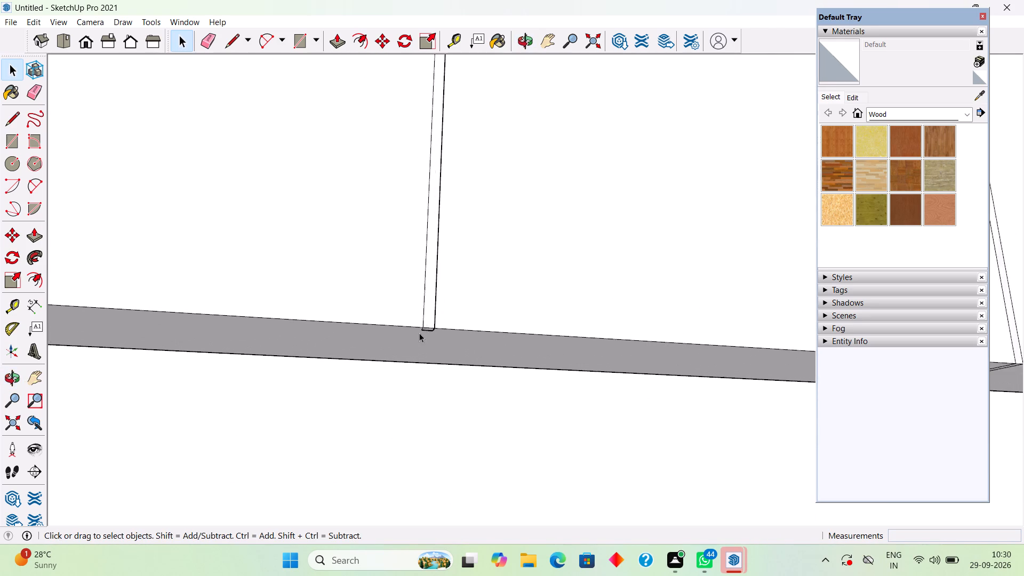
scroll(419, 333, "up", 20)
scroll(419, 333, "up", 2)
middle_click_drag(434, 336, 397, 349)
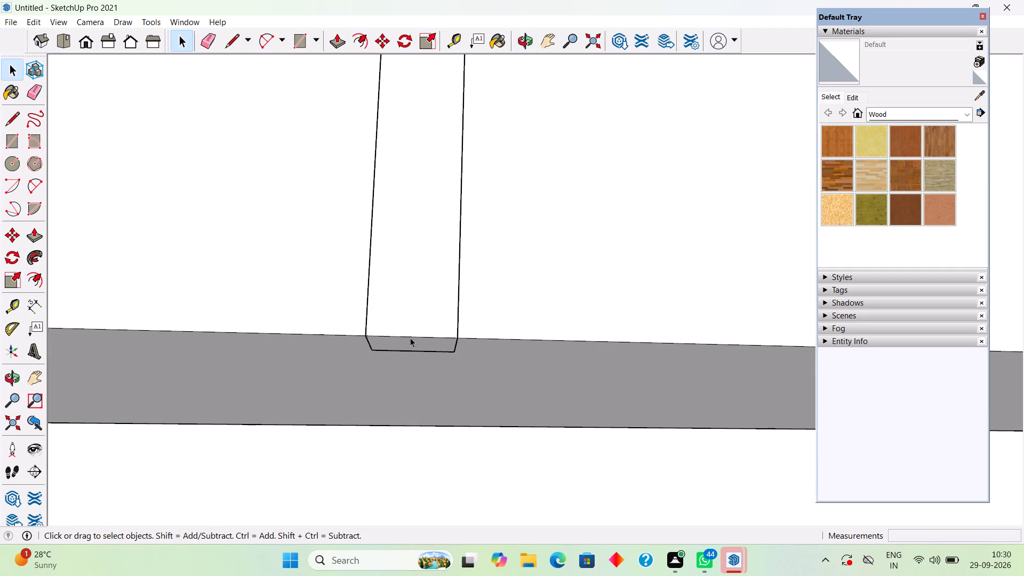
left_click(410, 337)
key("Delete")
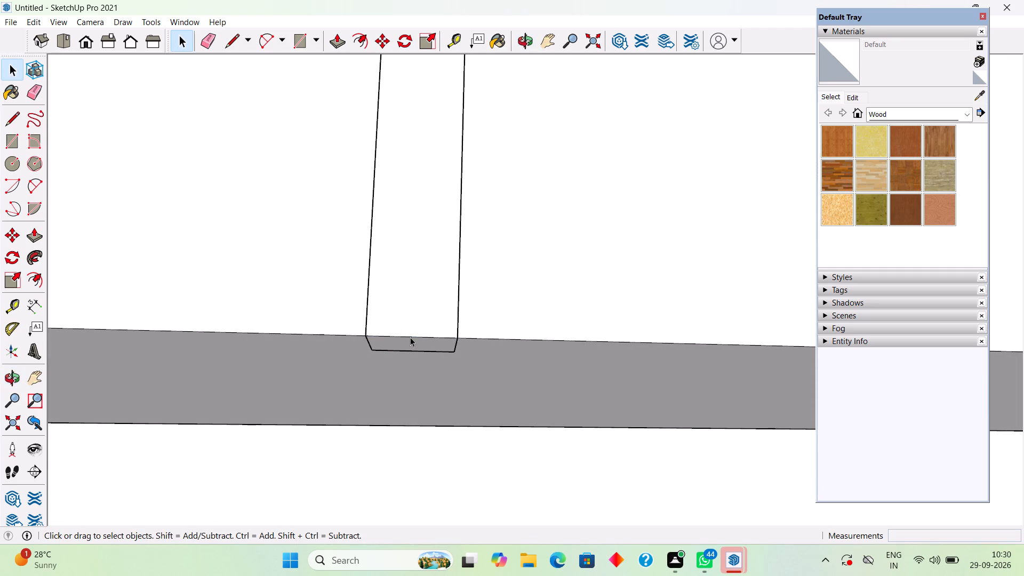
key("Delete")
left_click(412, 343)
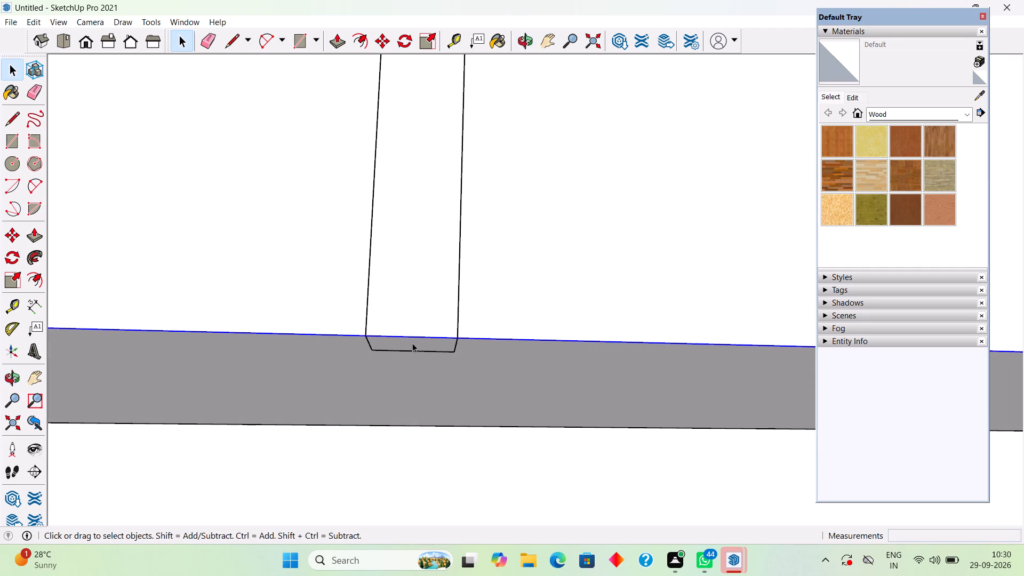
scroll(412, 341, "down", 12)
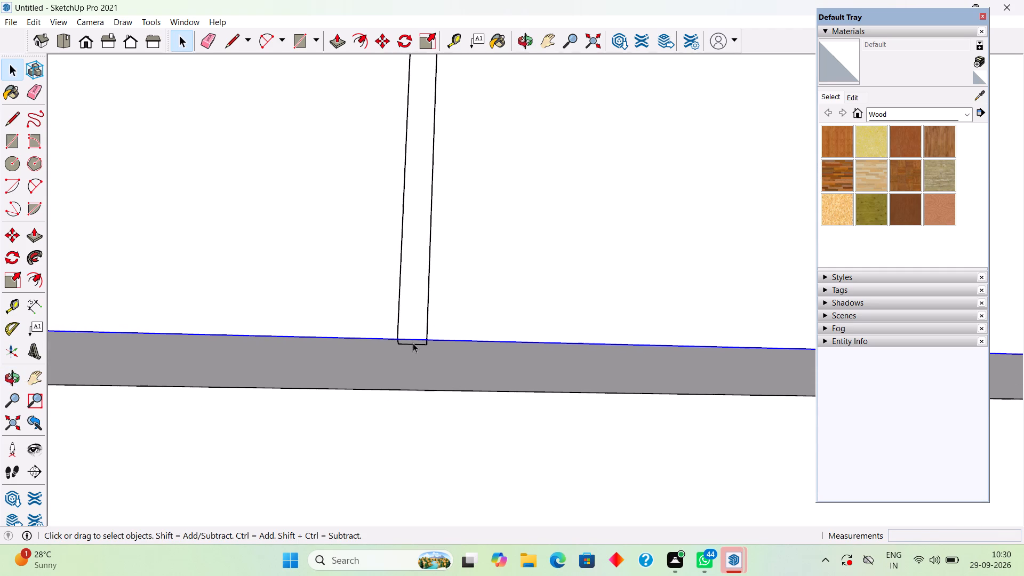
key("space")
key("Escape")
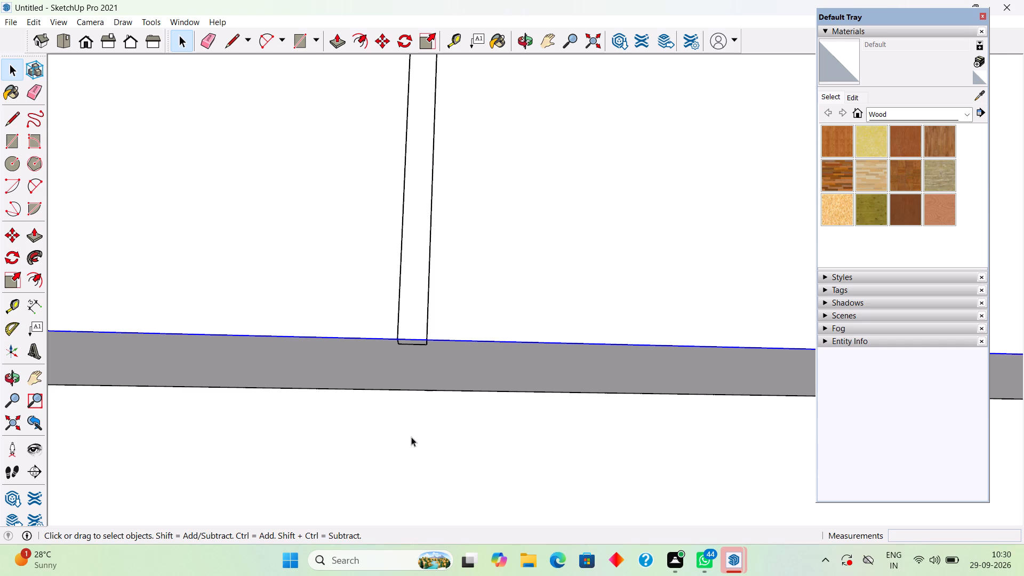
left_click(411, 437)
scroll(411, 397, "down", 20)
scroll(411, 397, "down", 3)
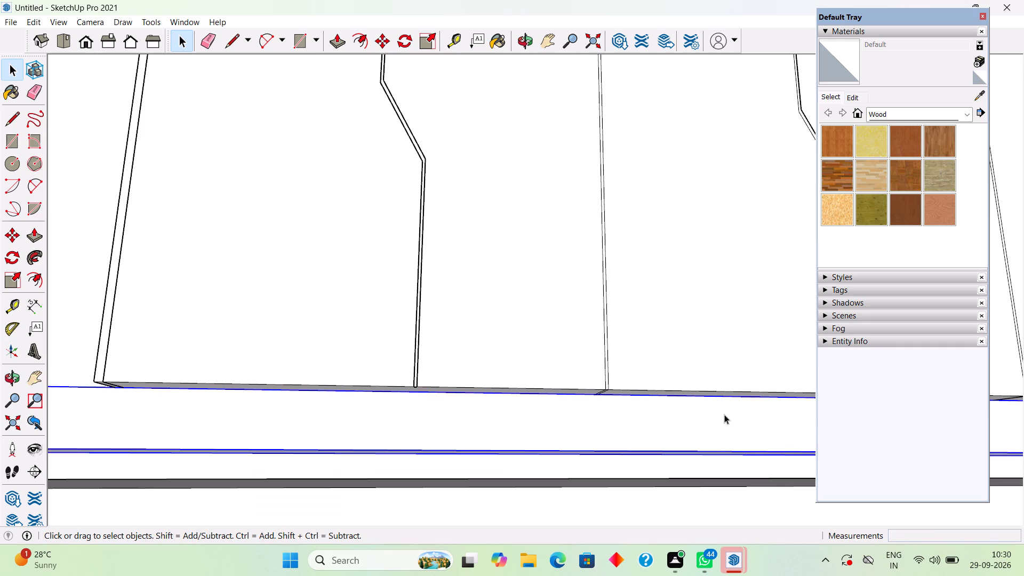
Examine the bottom ends of the stepped partitions along the wardrobe's base.
scroll(706, 422, "down", 6)
left_click(134, 156)
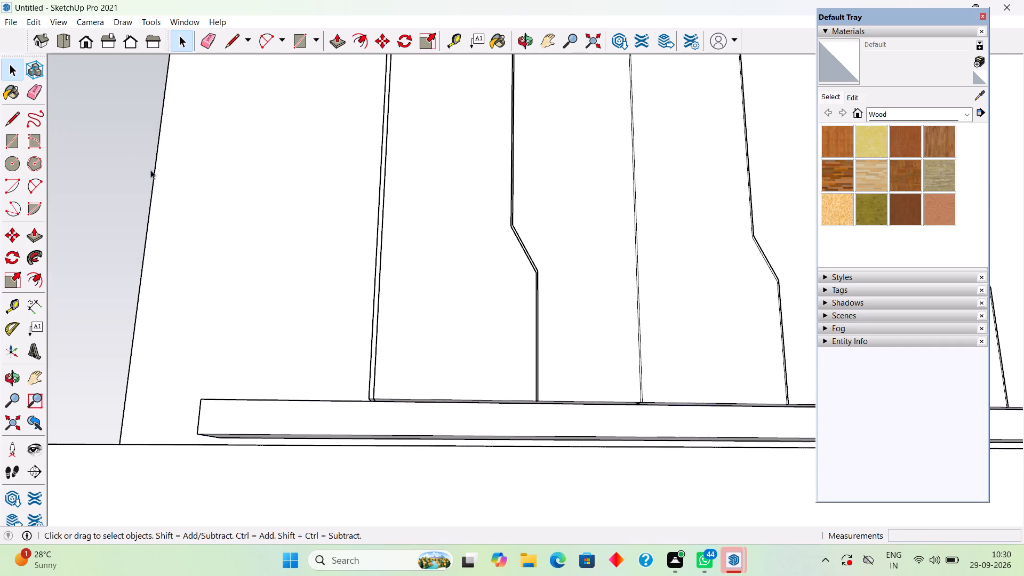
middle_click_drag(601, 403, 521, 345)
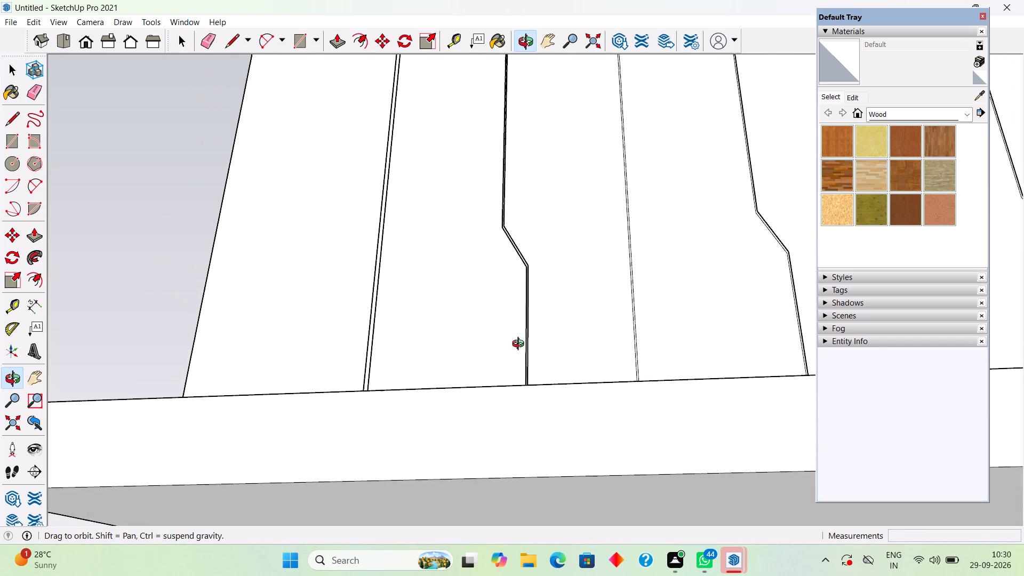
middle_click_drag(521, 345, 493, 388)
scroll(700, 436, "down", 1)
scroll(738, 378, "up", 5)
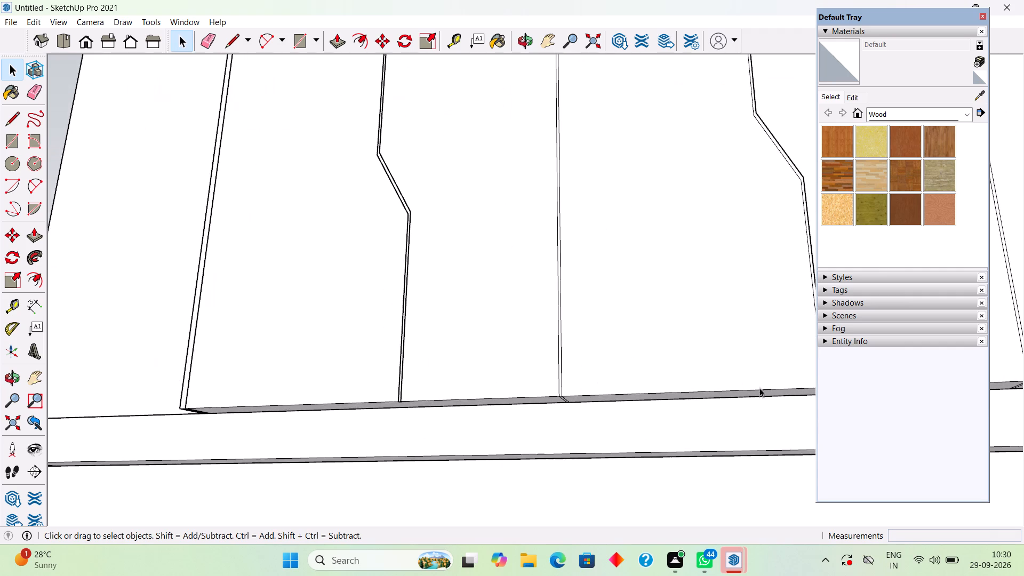
scroll(766, 384, "down", 20)
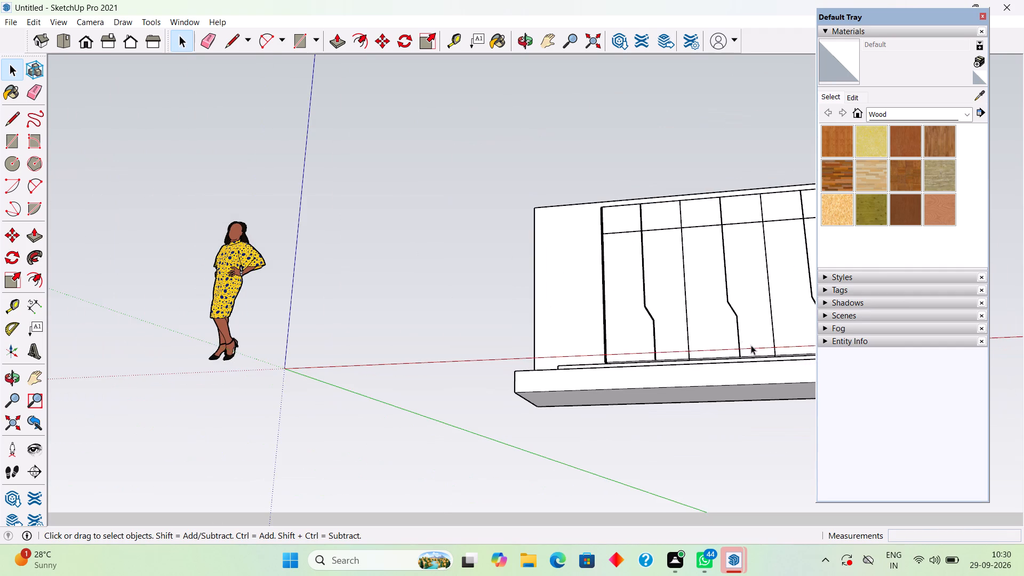
scroll(751, 345, "down", 11)
scroll(788, 335, "up", 14)
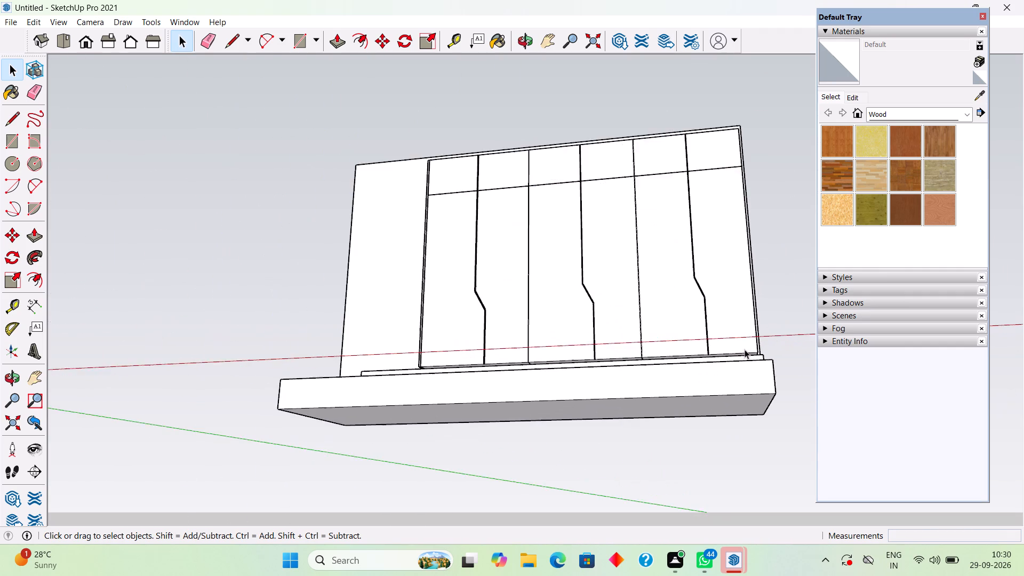
scroll(745, 349, "up", 11)
middle_click_drag(621, 361, 611, 373)
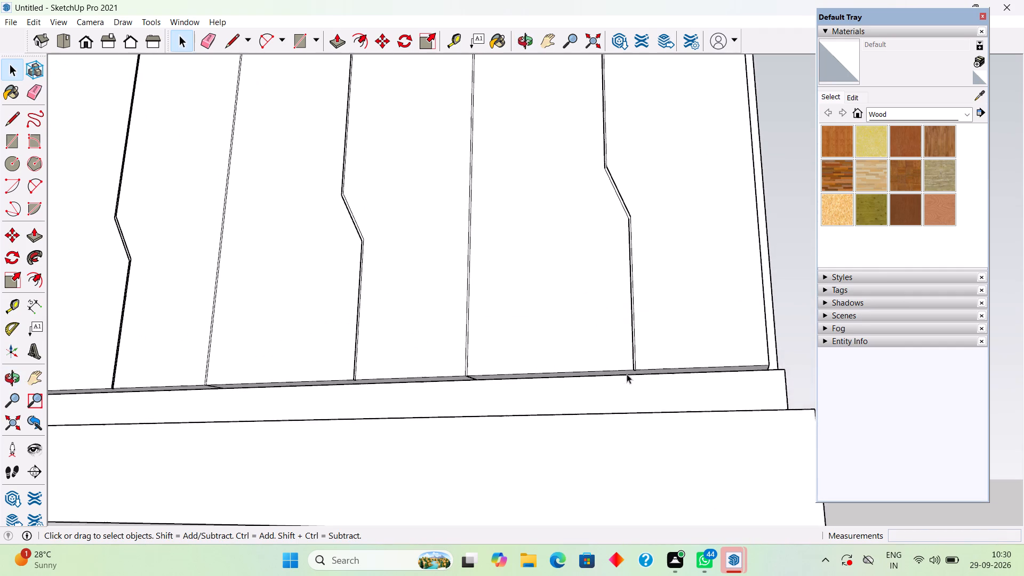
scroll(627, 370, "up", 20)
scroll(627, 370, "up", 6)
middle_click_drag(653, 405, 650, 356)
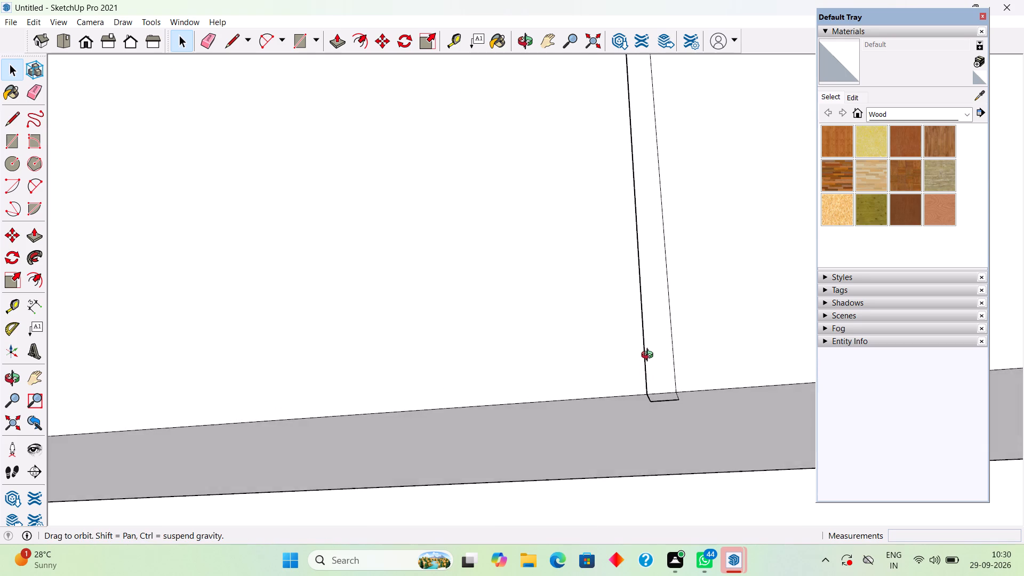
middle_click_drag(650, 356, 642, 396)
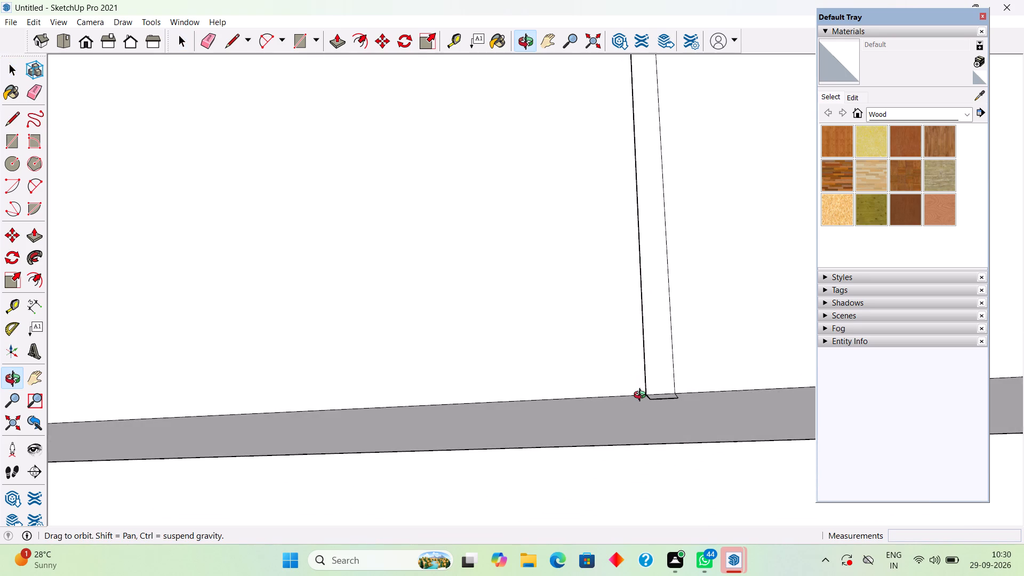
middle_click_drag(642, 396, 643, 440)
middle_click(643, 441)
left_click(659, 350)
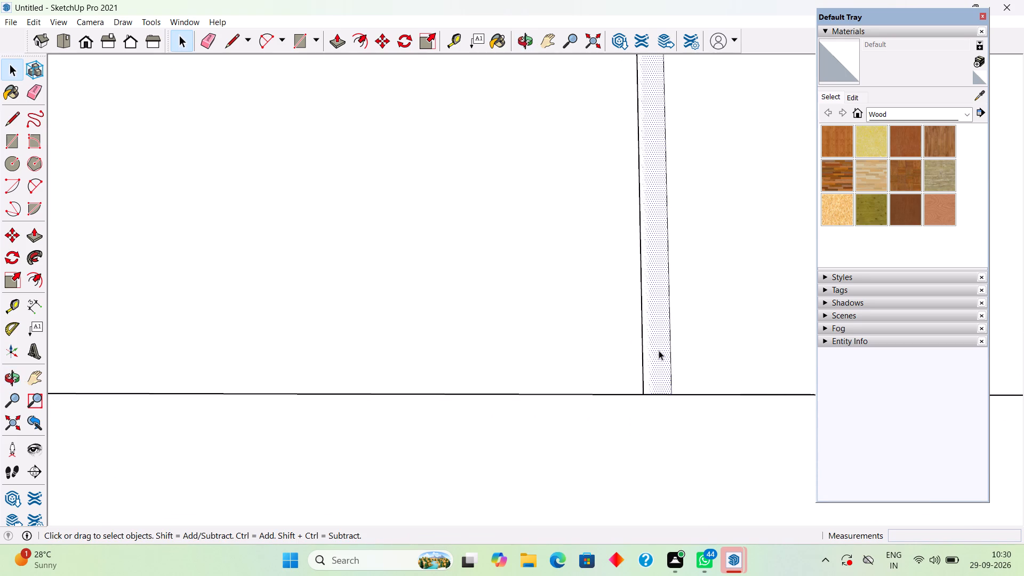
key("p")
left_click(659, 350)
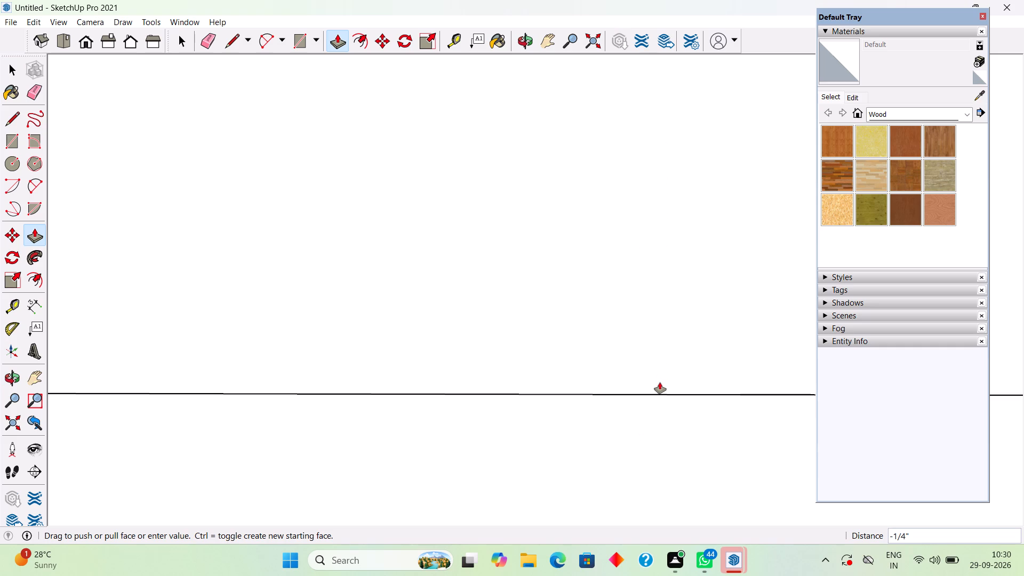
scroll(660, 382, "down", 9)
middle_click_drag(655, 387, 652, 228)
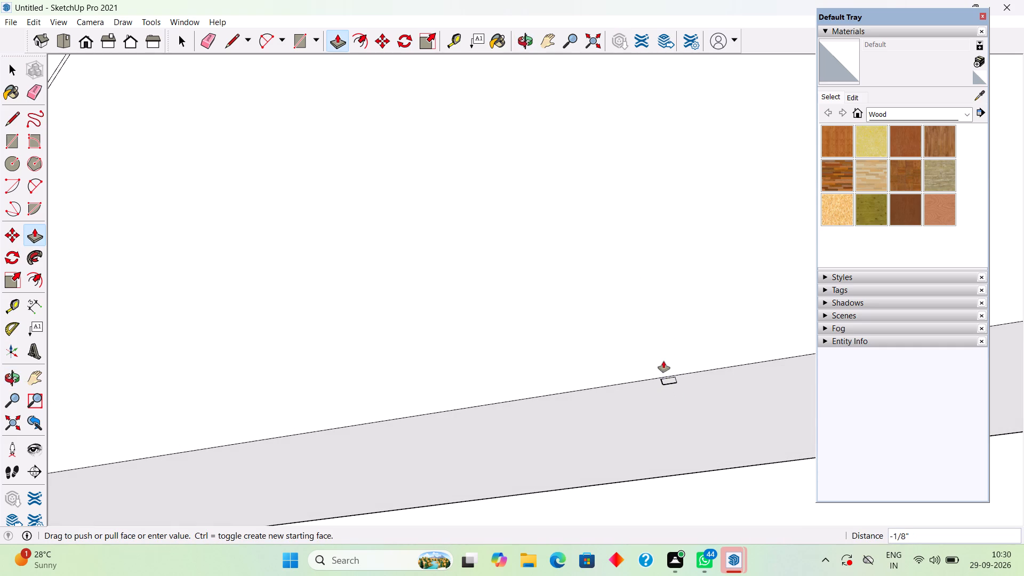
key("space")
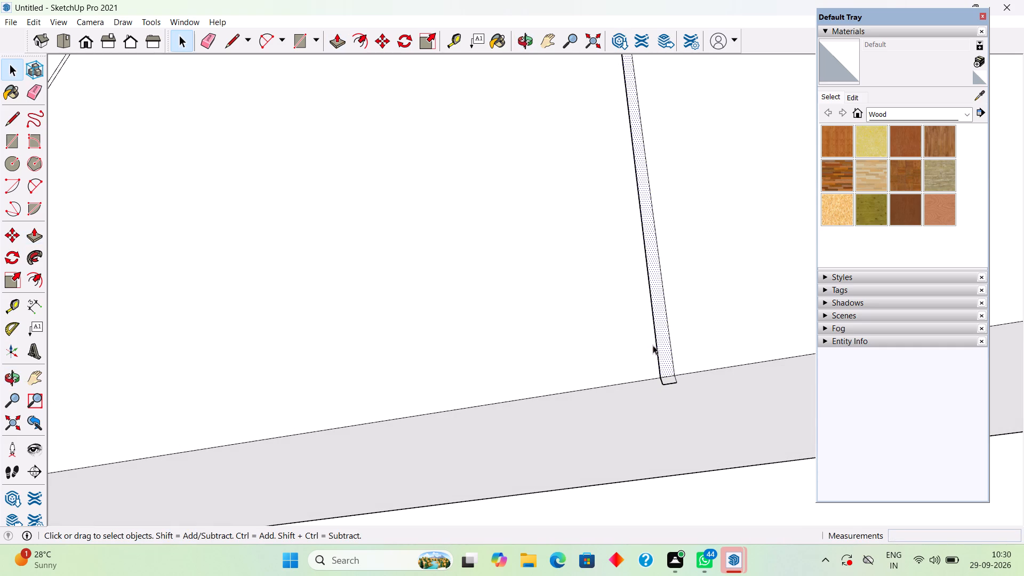
Bring the whole model back into view.
scroll(653, 333, "down", 10)
scroll(466, 297, "down", 7)
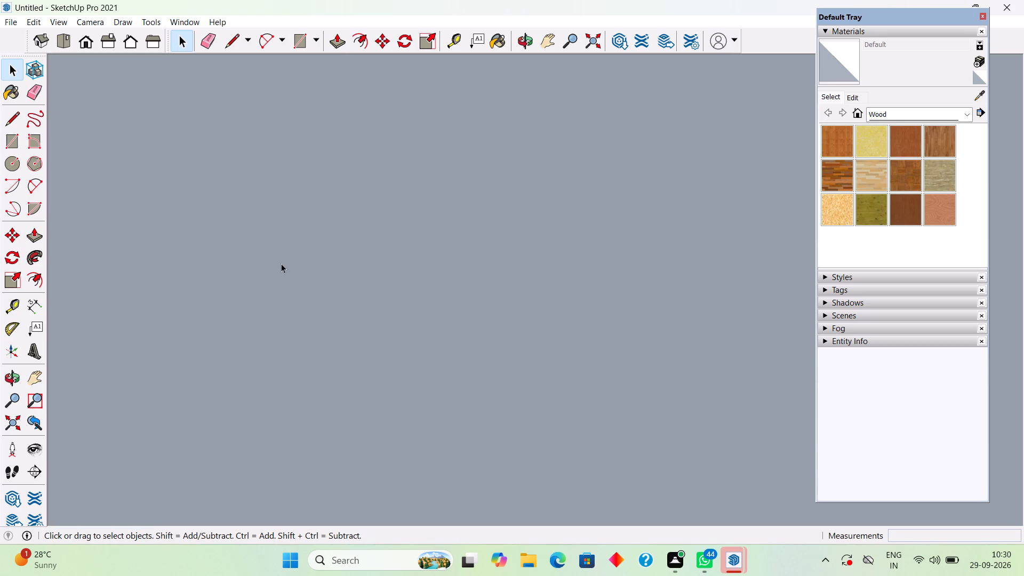
left_click(30, 421)
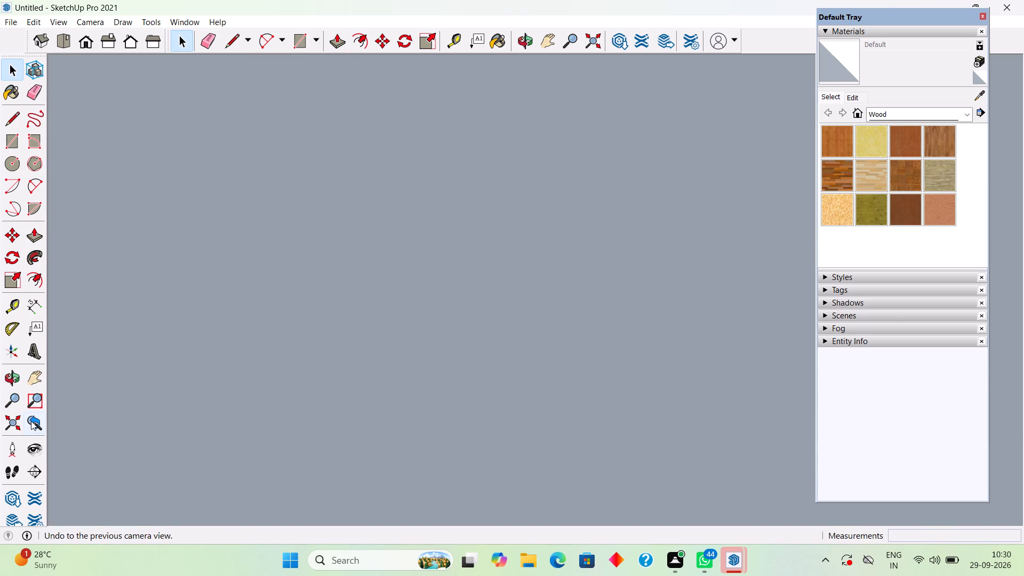
scroll(171, 412, "down", 6)
middle_click_drag(324, 233, 377, 450)
scroll(348, 357, "down", 2)
middle_click_drag(346, 243, 380, 407)
scroll(379, 401, "down", 1)
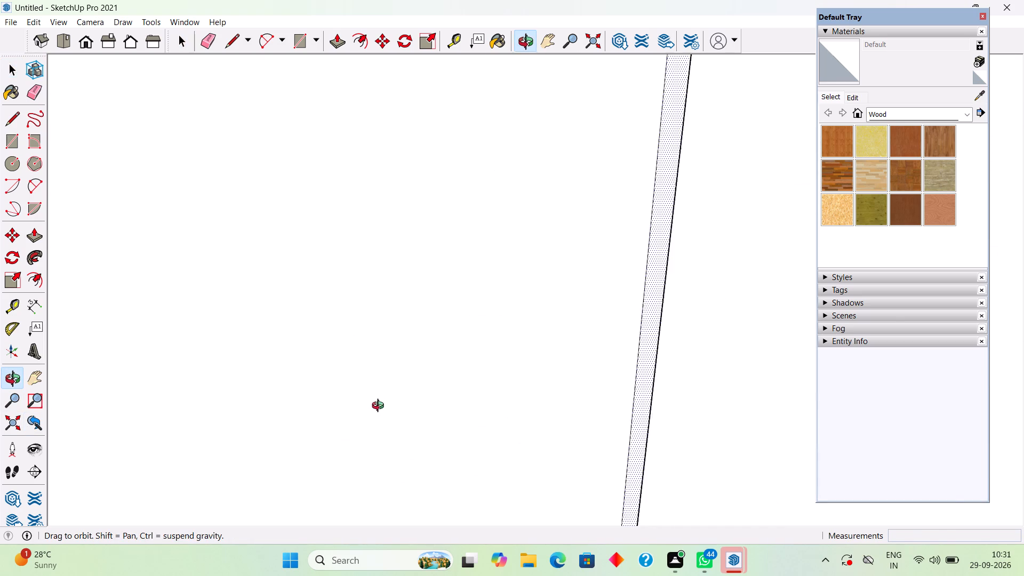
middle_click_drag(380, 407, 415, 450)
scroll(415, 453, "down", 3)
left_click(7, 415)
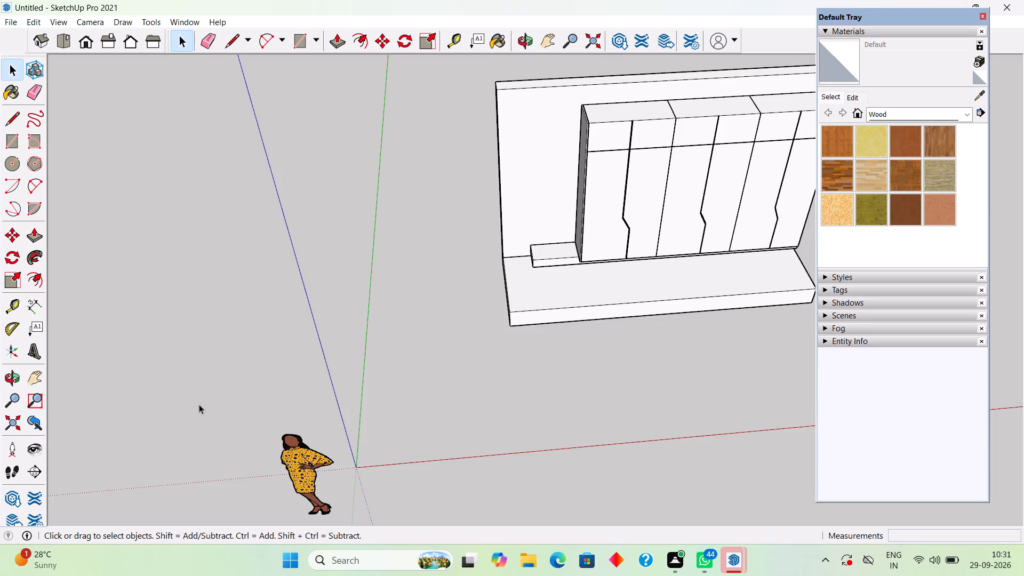
Open the group of the wardrobe's lower front panels for editing.
scroll(548, 271, "down", 2)
scroll(775, 219, "up", 2)
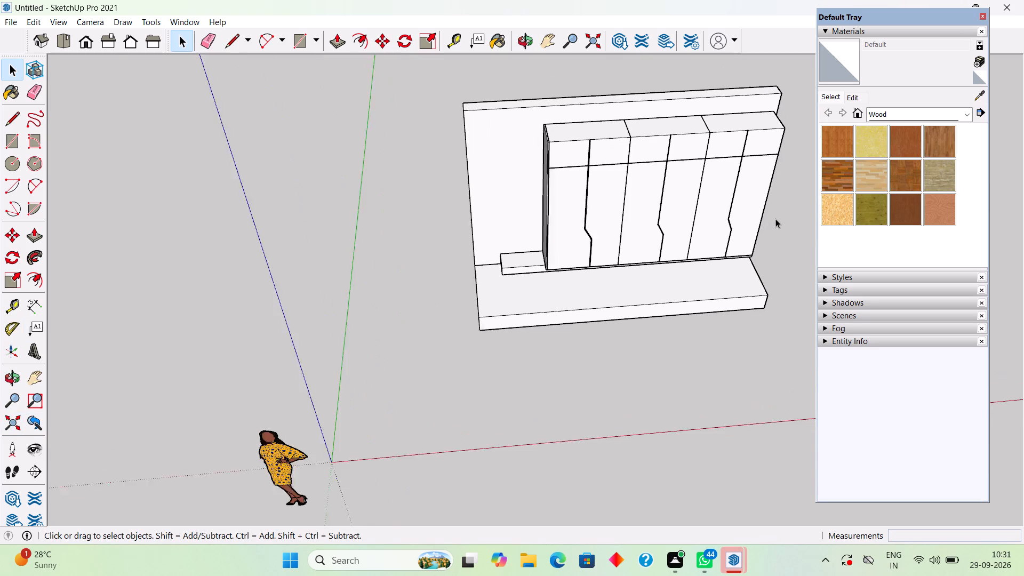
scroll(775, 219, "up", 6)
middle_click_drag(767, 215, 704, 207)
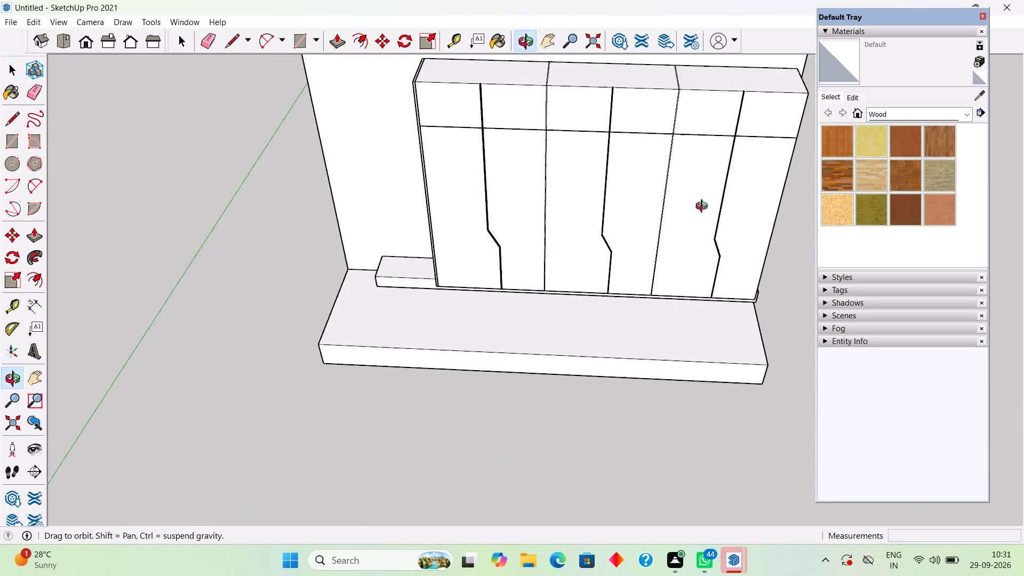
middle_click_drag(704, 207, 501, 307)
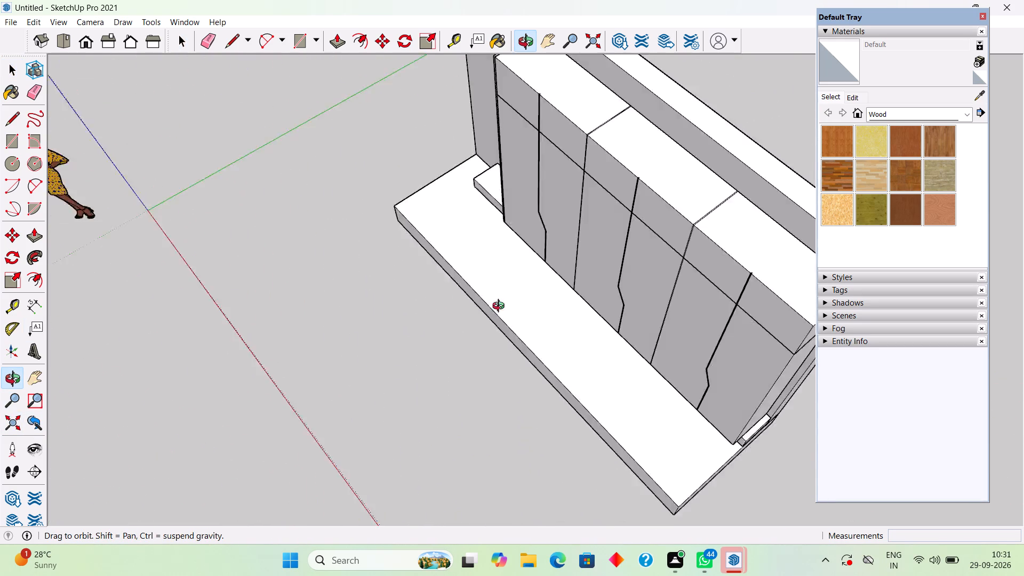
middle_click_drag(501, 307, 613, 321)
double_click(561, 227)
double_click(569, 223)
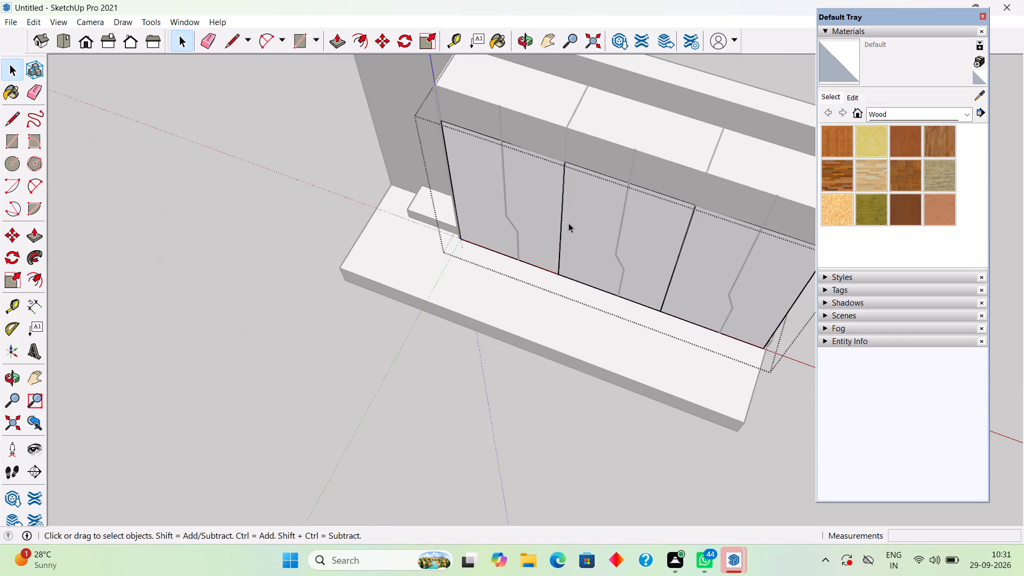
Draw a line of about 5/16" across the first stepped partition where it crosses the first lower panel's top edge.
scroll(651, 291, "up", 5)
middle_click_drag(649, 269, 732, 147)
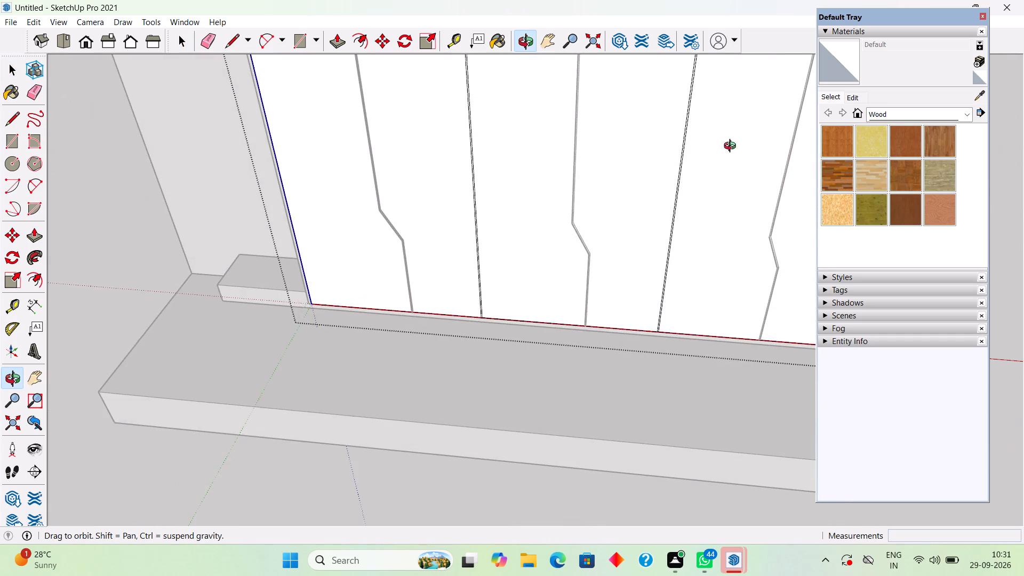
middle_click_drag(732, 147, 734, 146)
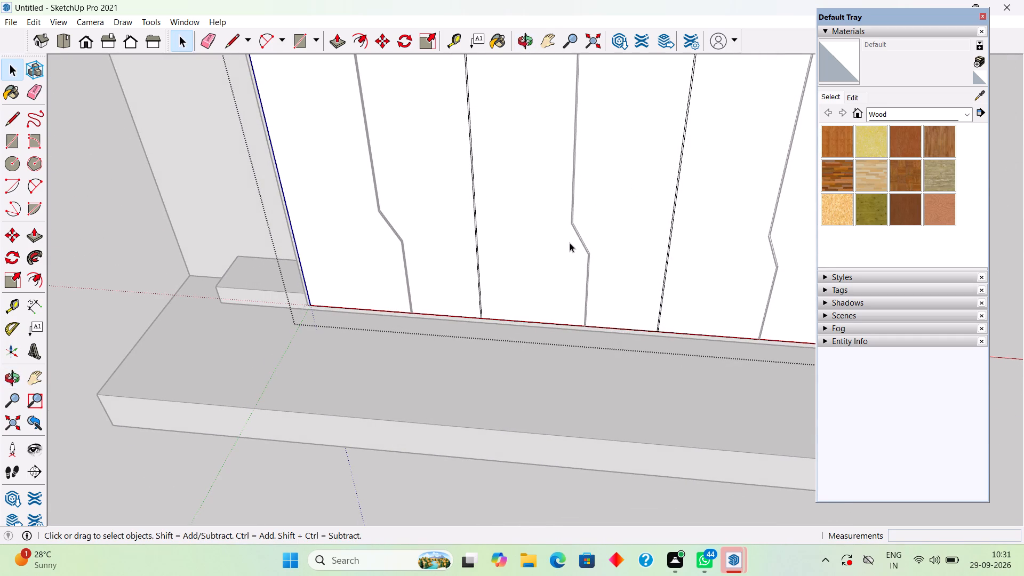
scroll(570, 243, "down", 5)
scroll(570, 243, "up", 1)
scroll(570, 243, "down", 1)
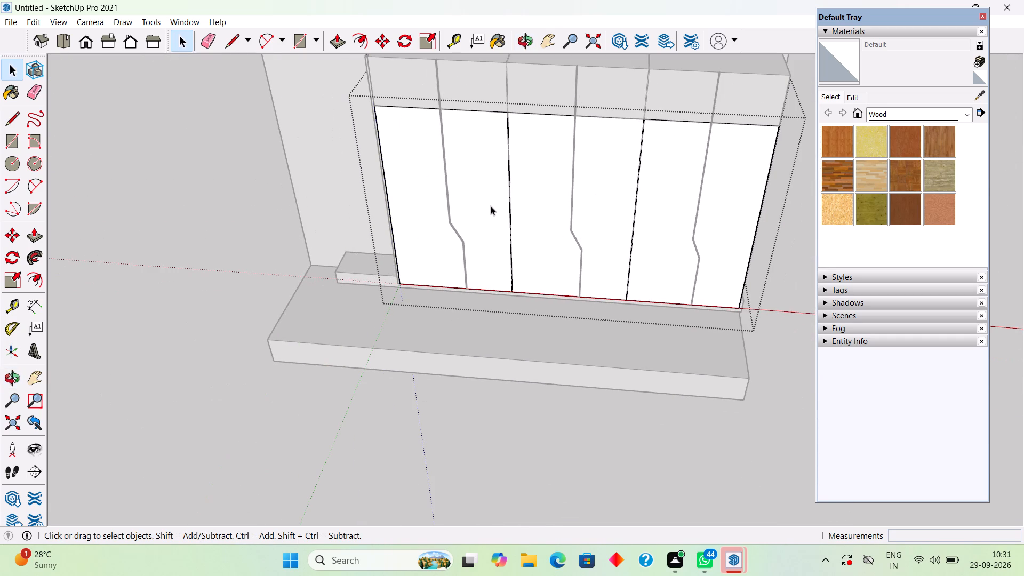
scroll(457, 107, "up", 4)
middle_click_drag(459, 107, 642, 116)
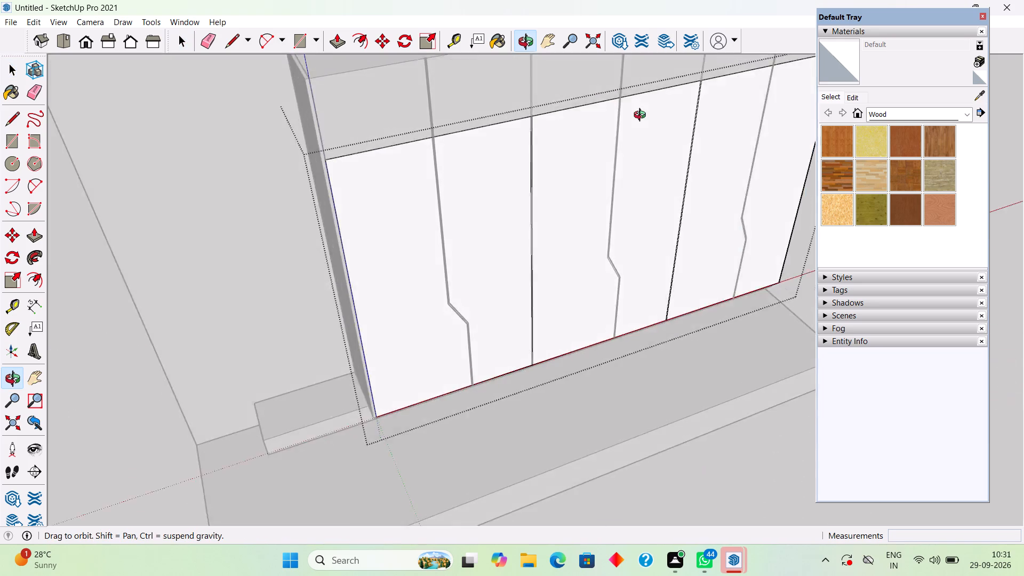
middle_click_drag(642, 116, 443, 155)
scroll(441, 156, "up", 5)
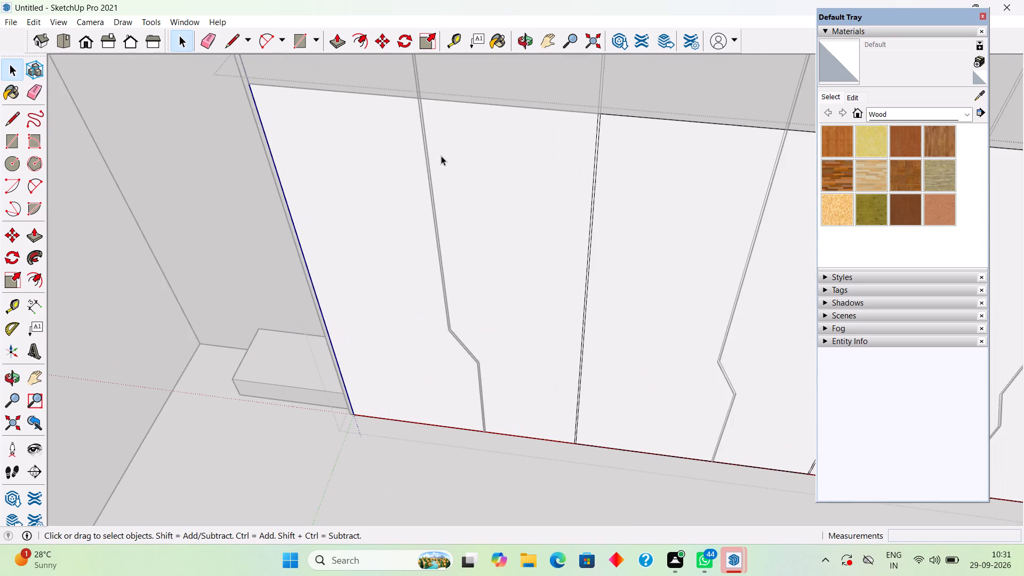
scroll(439, 158, "up", 5)
scroll(436, 158, "down", 4)
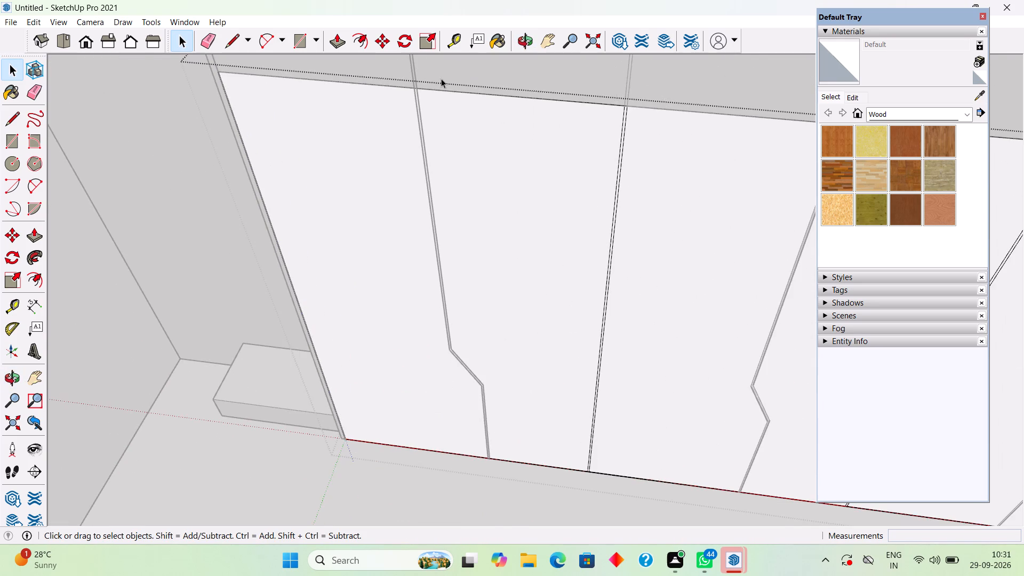
scroll(441, 78, "up", 11)
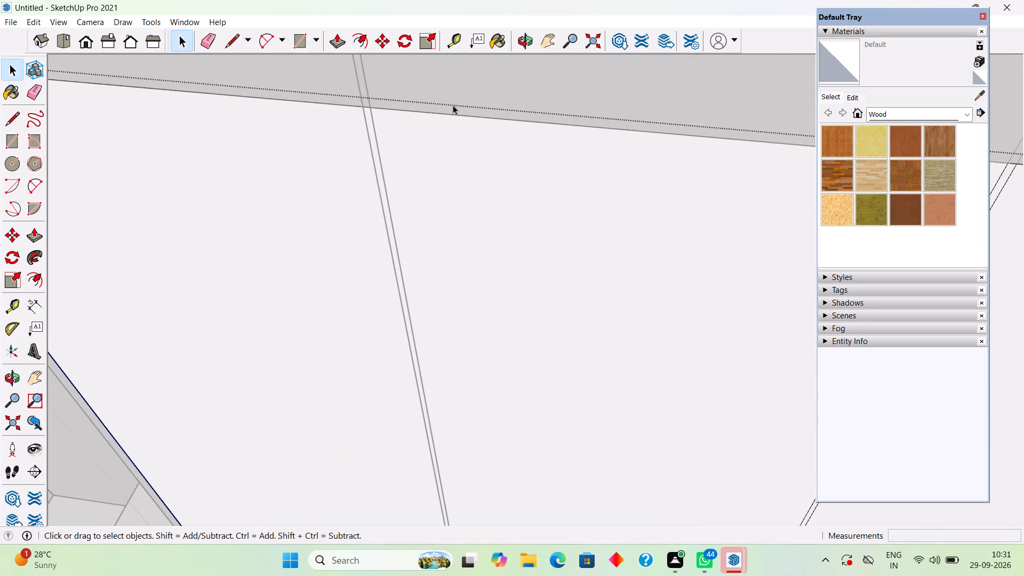
scroll(390, 127, "up", 2)
double_click(395, 134)
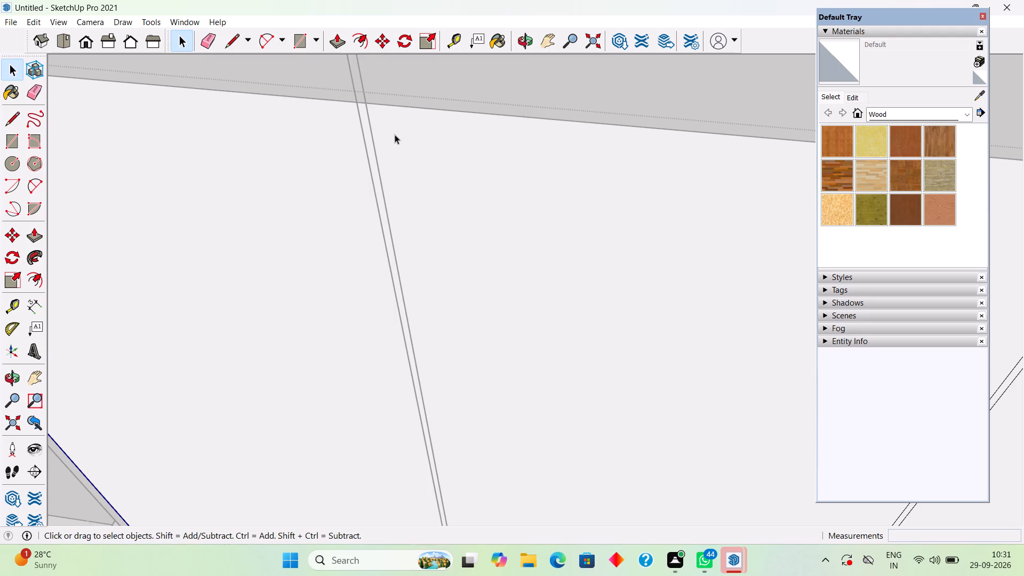
scroll(379, 116, "up", 3)
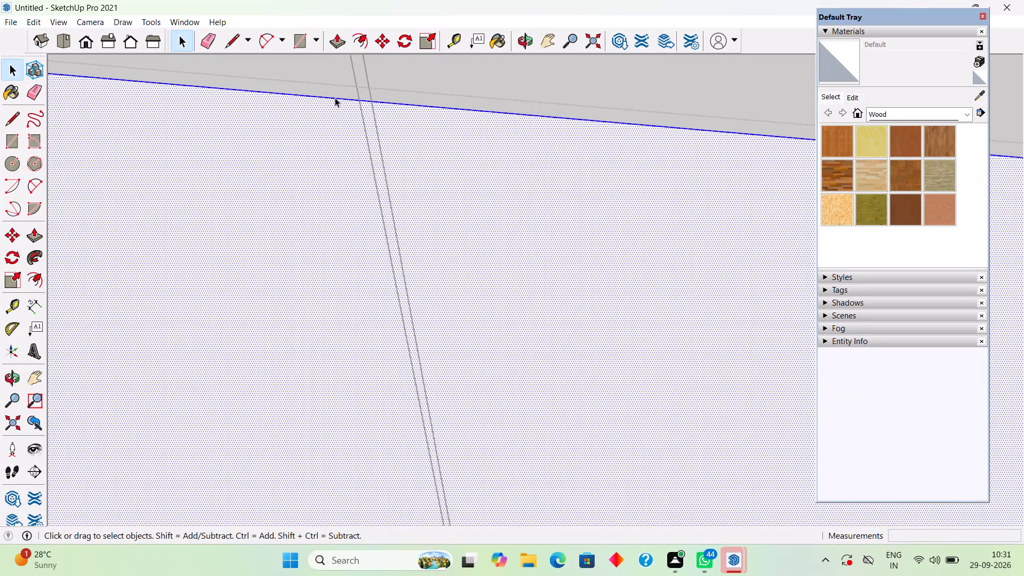
scroll(350, 100, "up", 3)
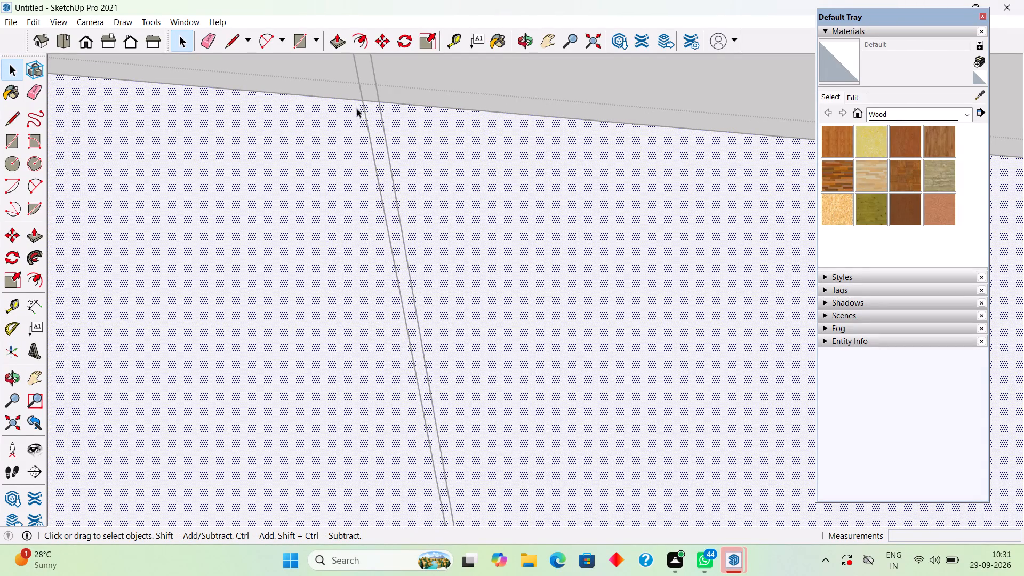
key("l")
left_click(359, 103)
left_click(378, 103)
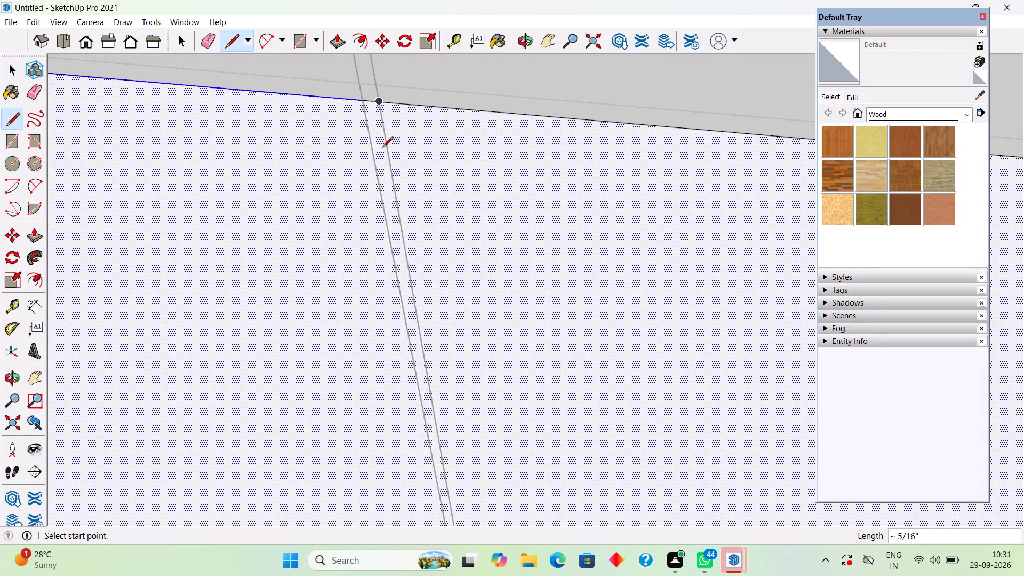
key("Escape")
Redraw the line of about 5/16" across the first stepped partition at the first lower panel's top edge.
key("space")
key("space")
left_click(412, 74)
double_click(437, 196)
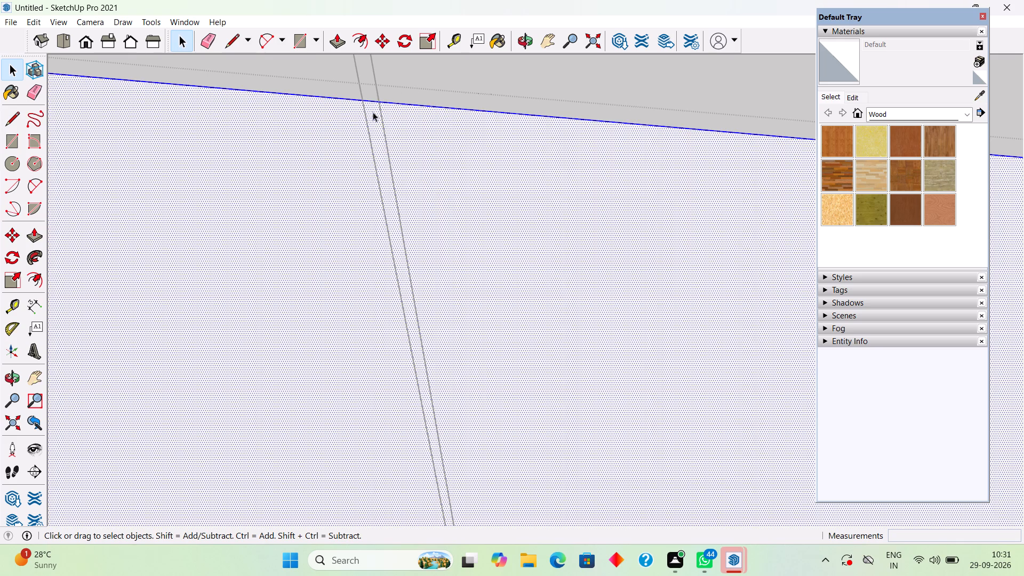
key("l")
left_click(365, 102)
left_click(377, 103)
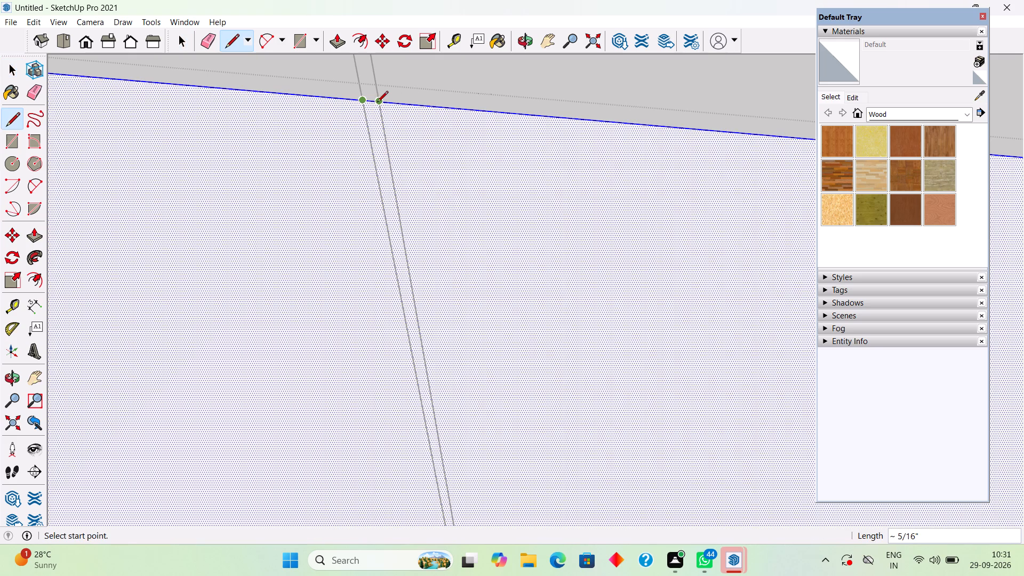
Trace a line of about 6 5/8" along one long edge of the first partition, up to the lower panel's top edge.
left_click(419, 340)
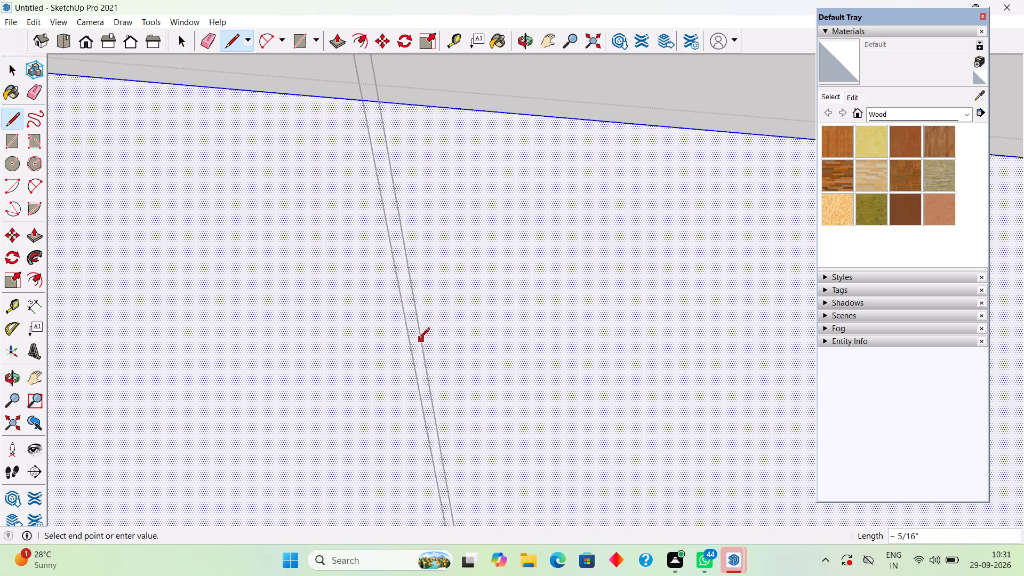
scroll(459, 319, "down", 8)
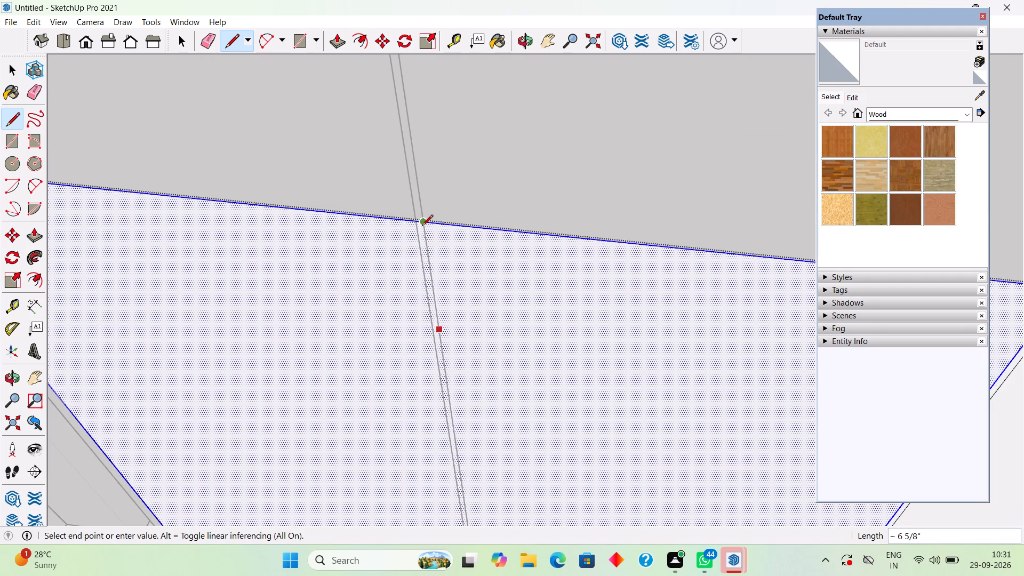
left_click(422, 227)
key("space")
Select the first lower panel's face and everything connected to it to check whether the partition outline divides it.
scroll(443, 337, "down", 5)
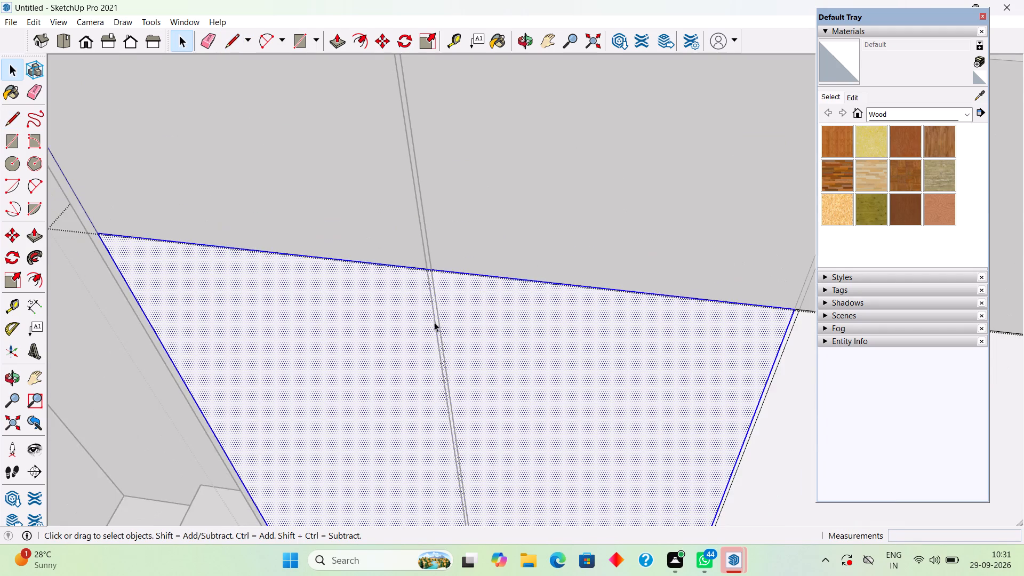
scroll(434, 322, "down", 13)
middle_click_drag(489, 397, 507, 369)
scroll(507, 370, "down", 1)
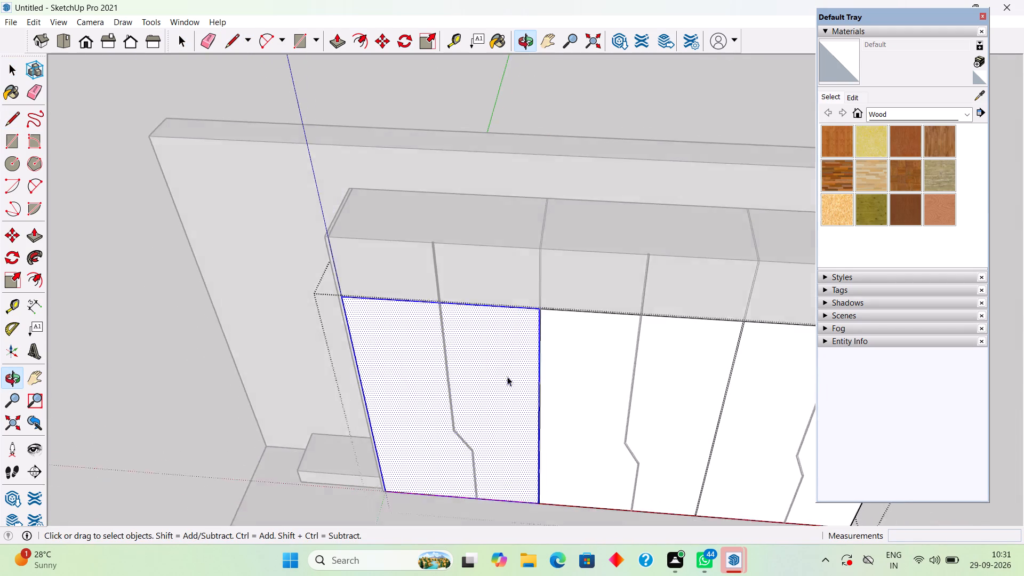
scroll(495, 420, "down", 5)
scroll(506, 499, "up", 9)
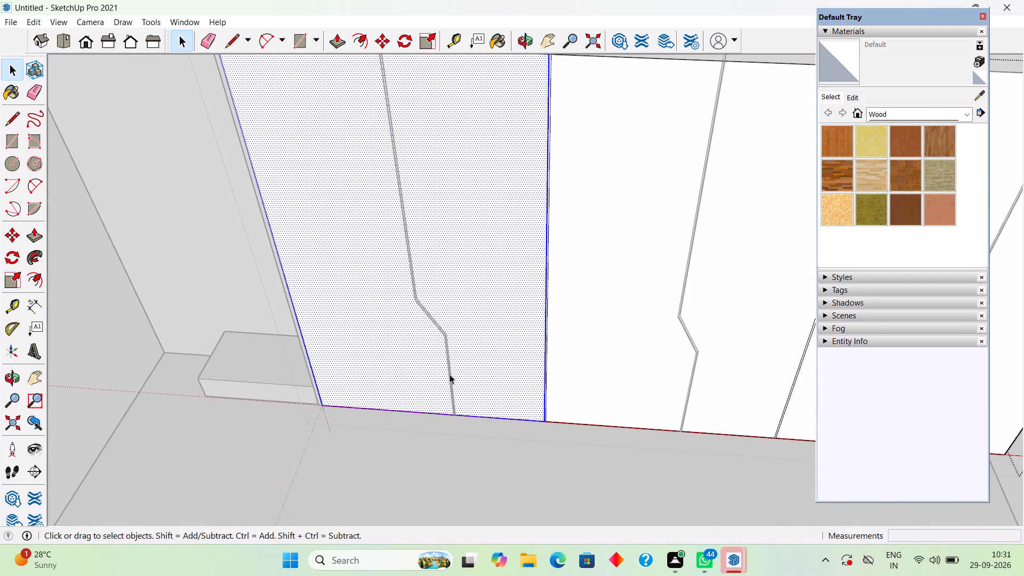
left_click(444, 365)
scroll(451, 347, "up", 11)
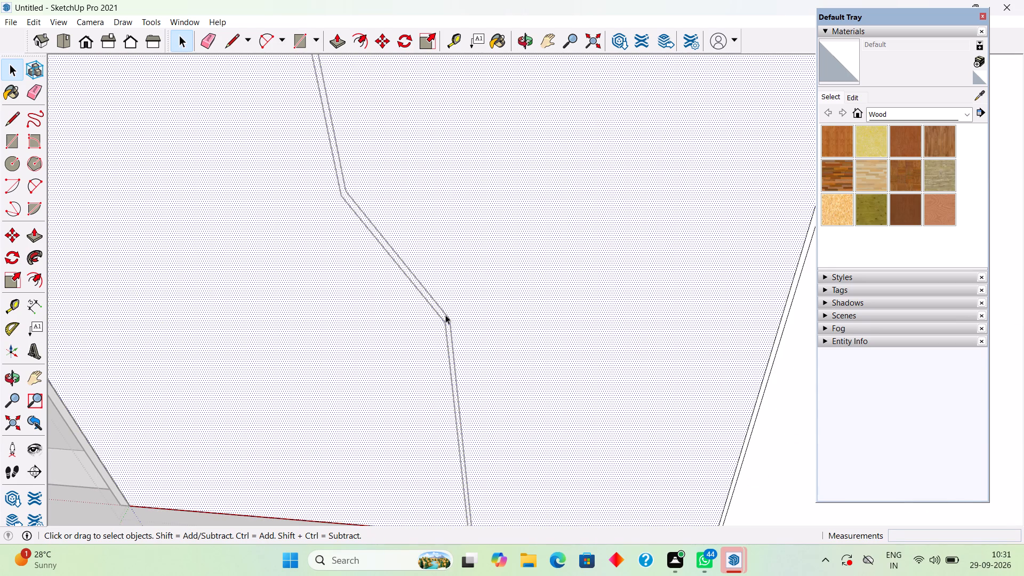
triple_click(441, 315)
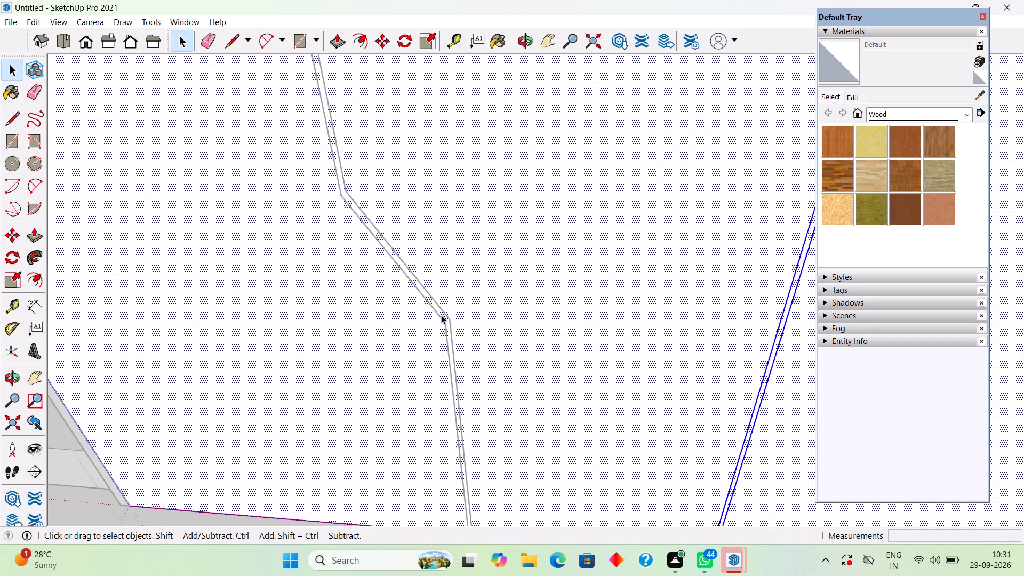
scroll(443, 322, "down", 20)
scroll(443, 322, "down", 1)
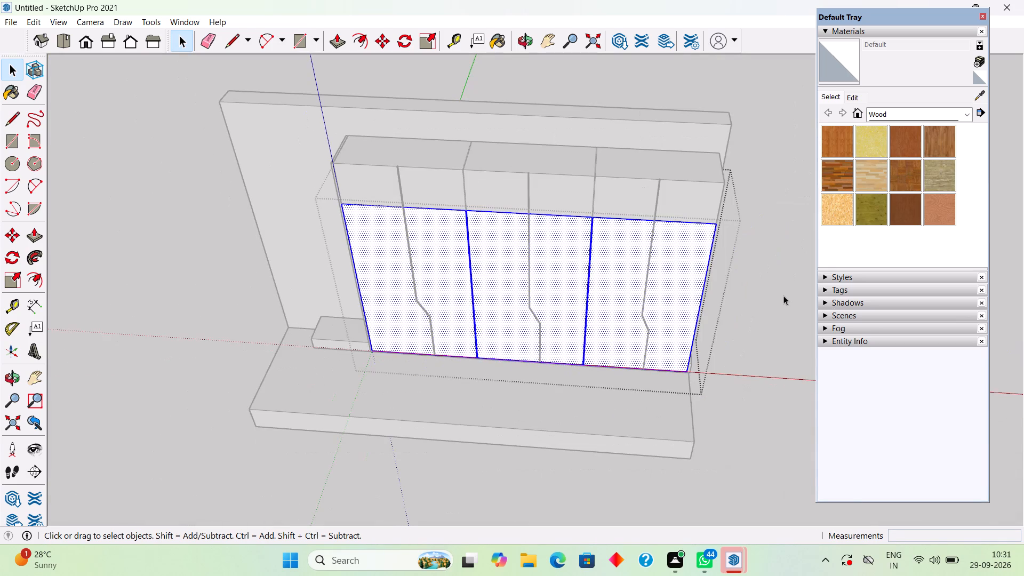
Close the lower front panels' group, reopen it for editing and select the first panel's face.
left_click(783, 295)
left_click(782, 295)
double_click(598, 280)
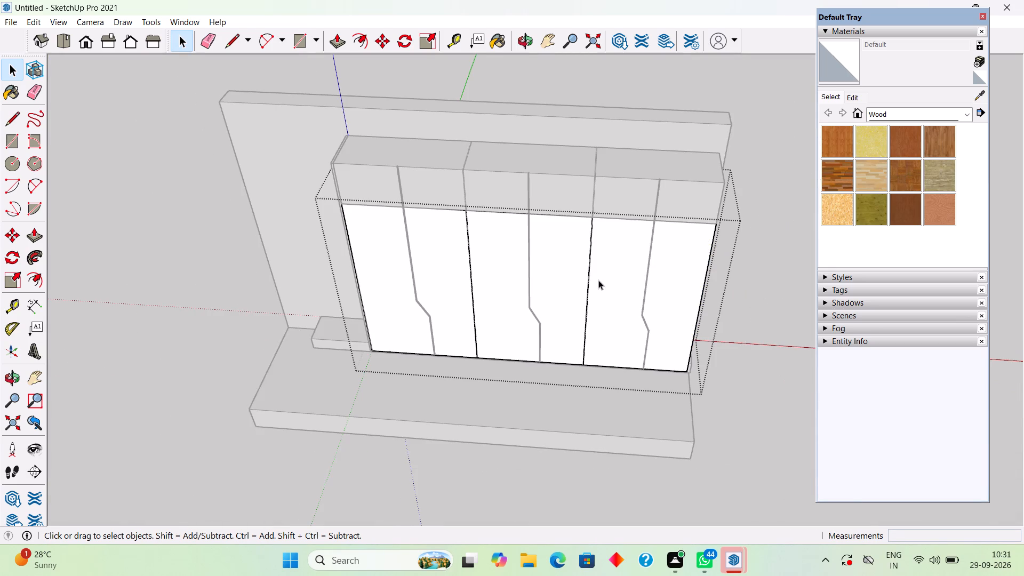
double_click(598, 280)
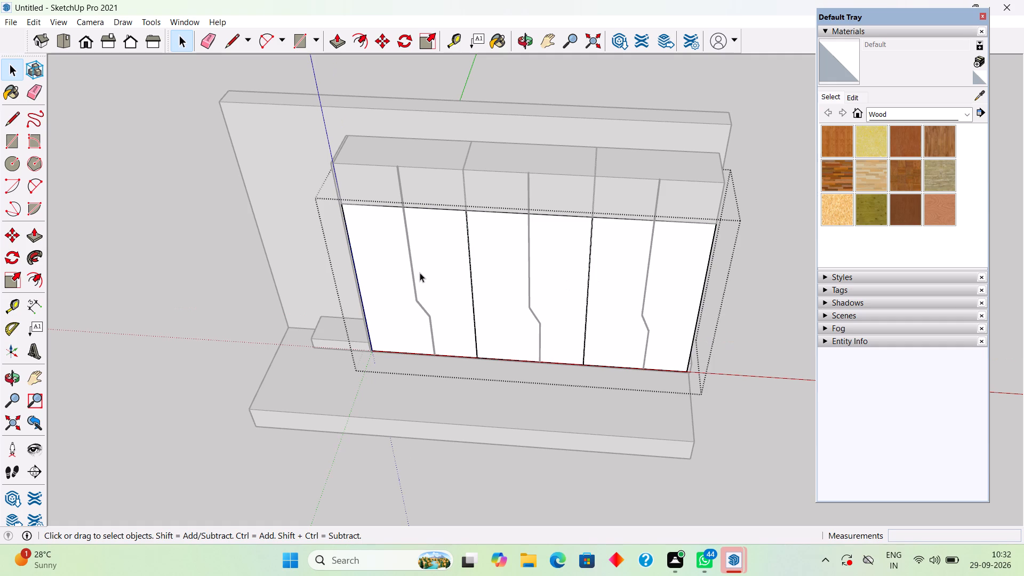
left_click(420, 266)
Draw a 4' by about 5/16" rectangle over the first partition's upper straight section, from the lower panel's top edge to the bend.
scroll(398, 267, "up", 5)
scroll(431, 165, "up", 4)
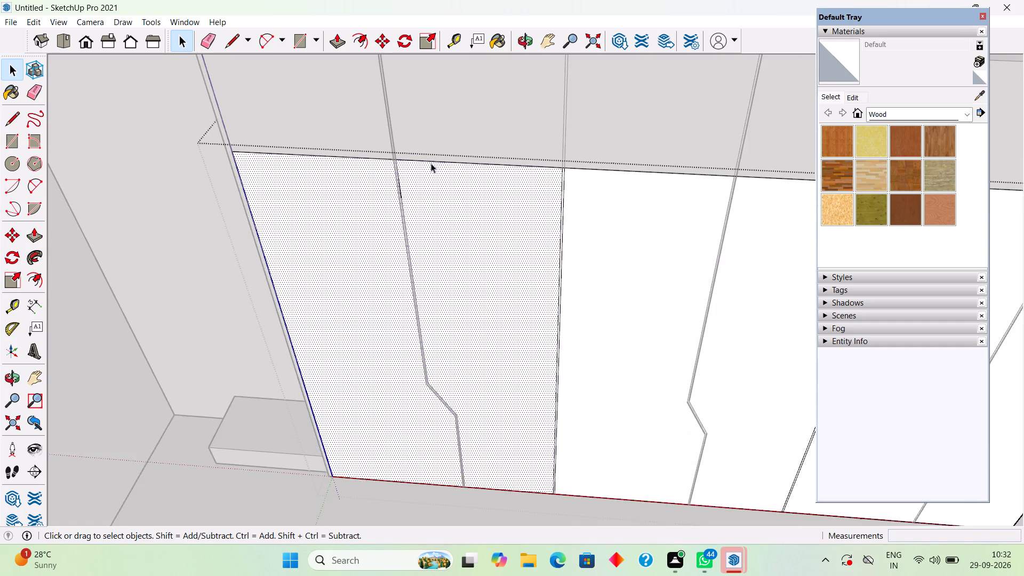
scroll(415, 166, "up", 8)
scroll(387, 190, "down", 8)
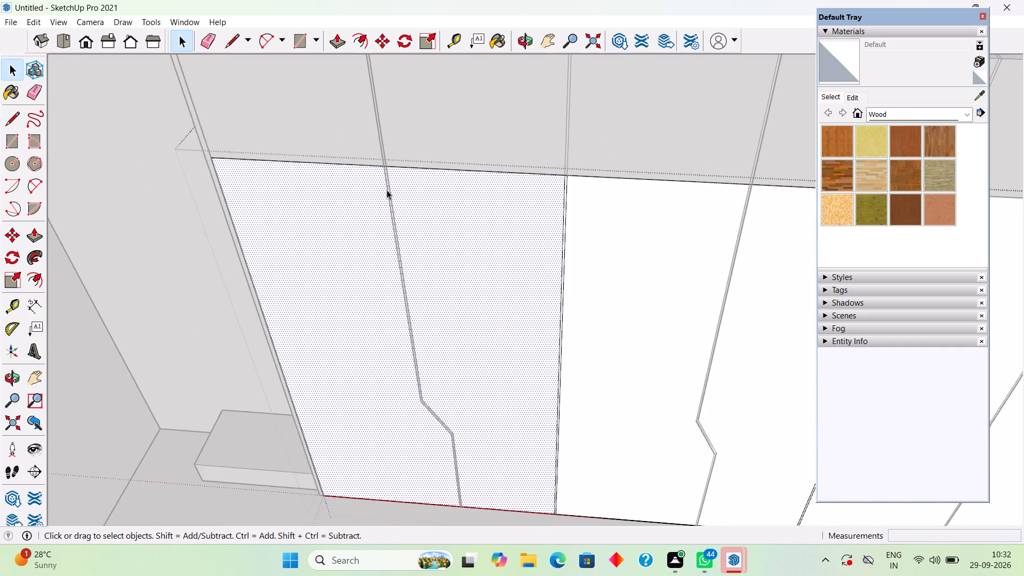
scroll(387, 190, "down", 12)
scroll(387, 182, "up", 6)
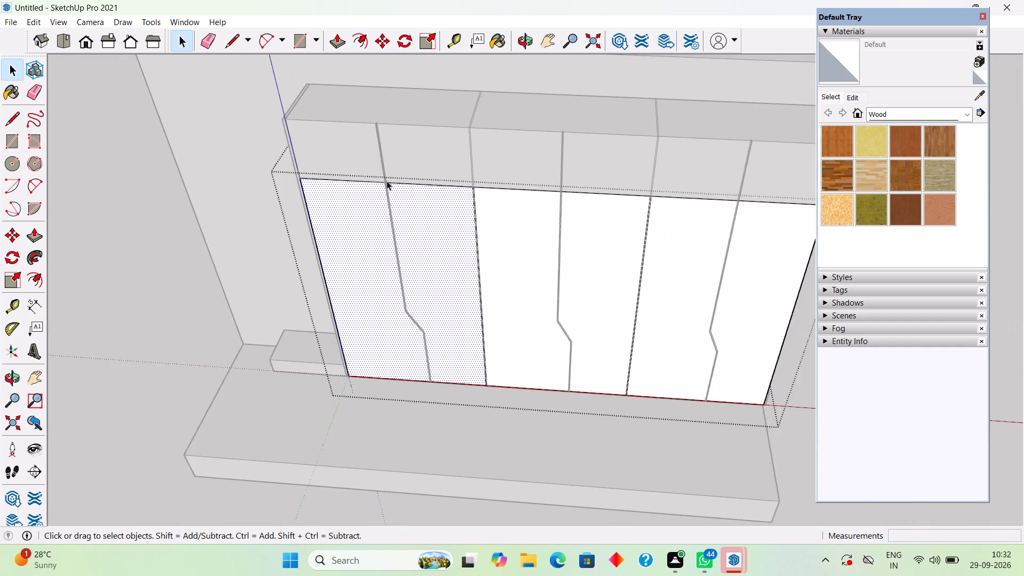
scroll(387, 181, "up", 18)
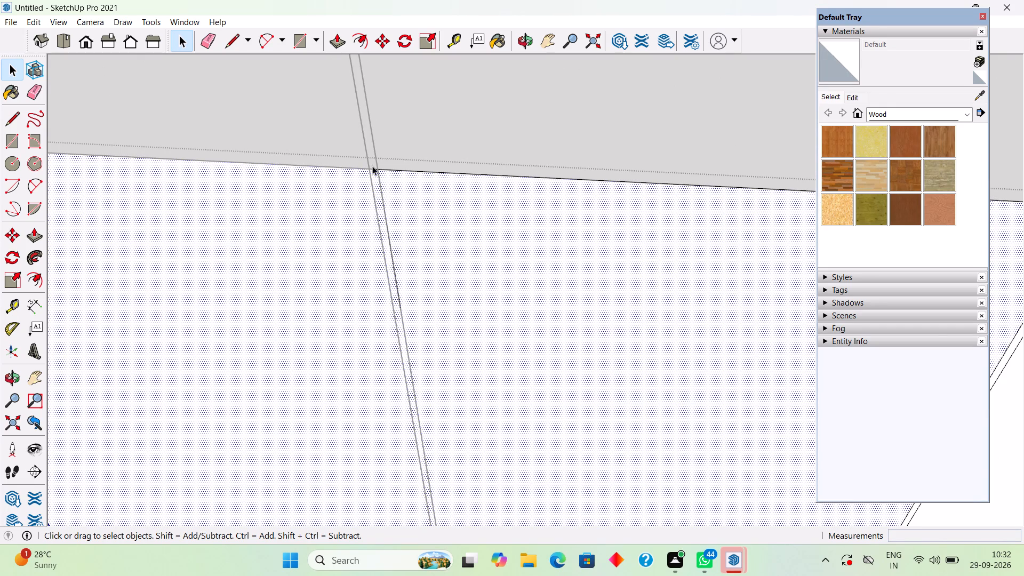
scroll(372, 165, "up", 20)
scroll(372, 165, "up", 3)
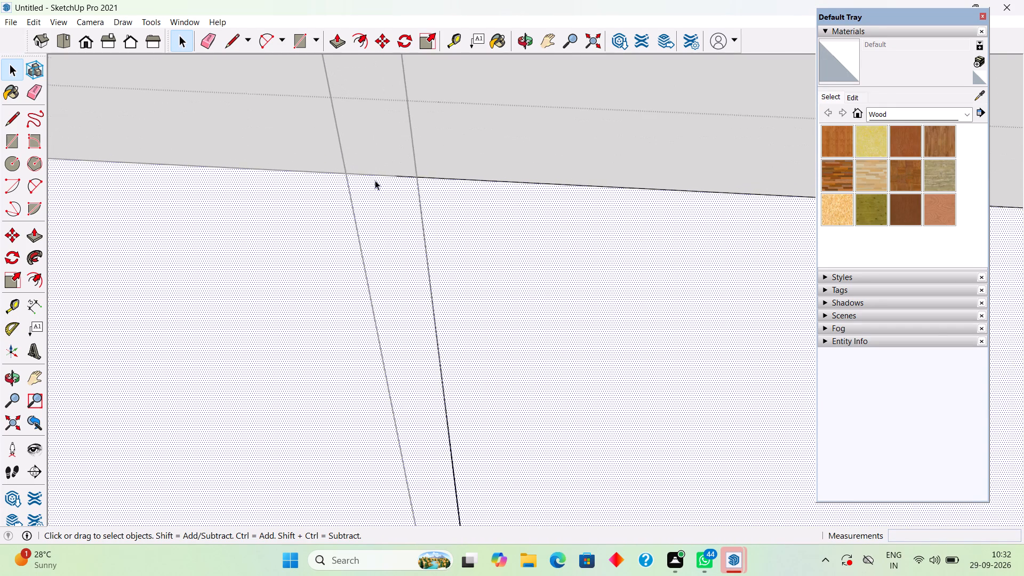
scroll(375, 180, "up", 1)
key("r")
left_click(338, 170)
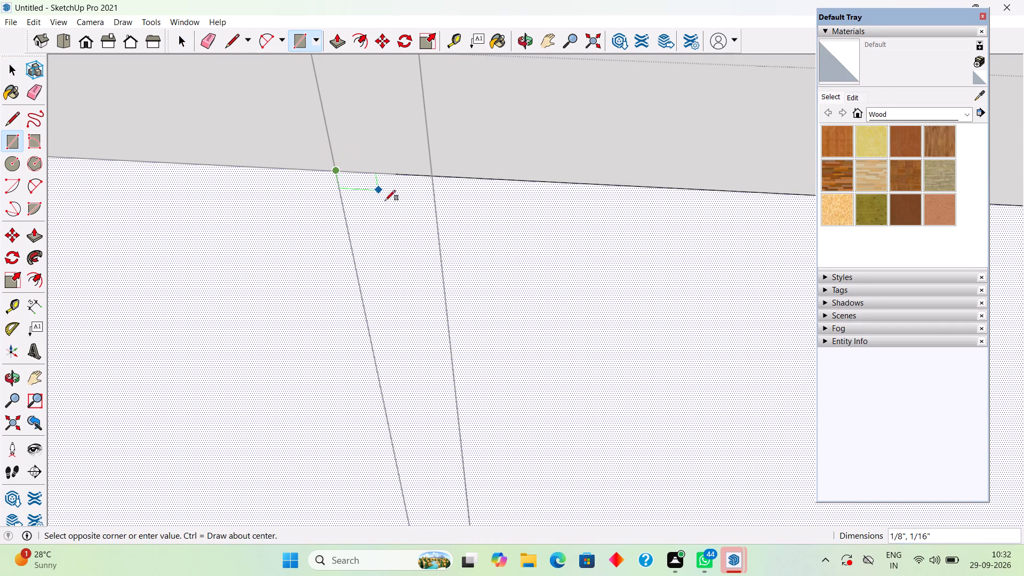
scroll(439, 317, "down", 15)
scroll(445, 364, "down", 3)
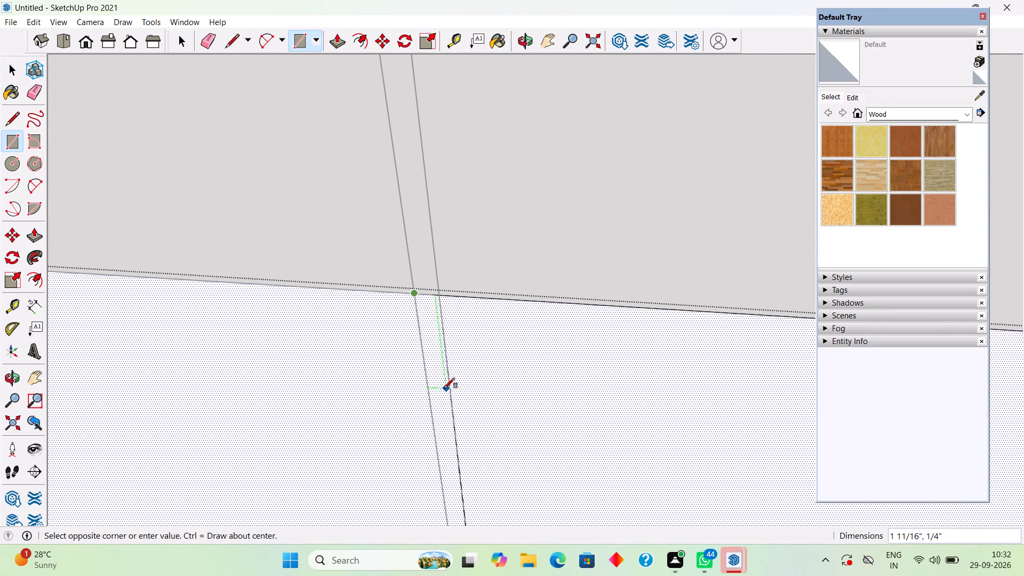
scroll(454, 401, "down", 15)
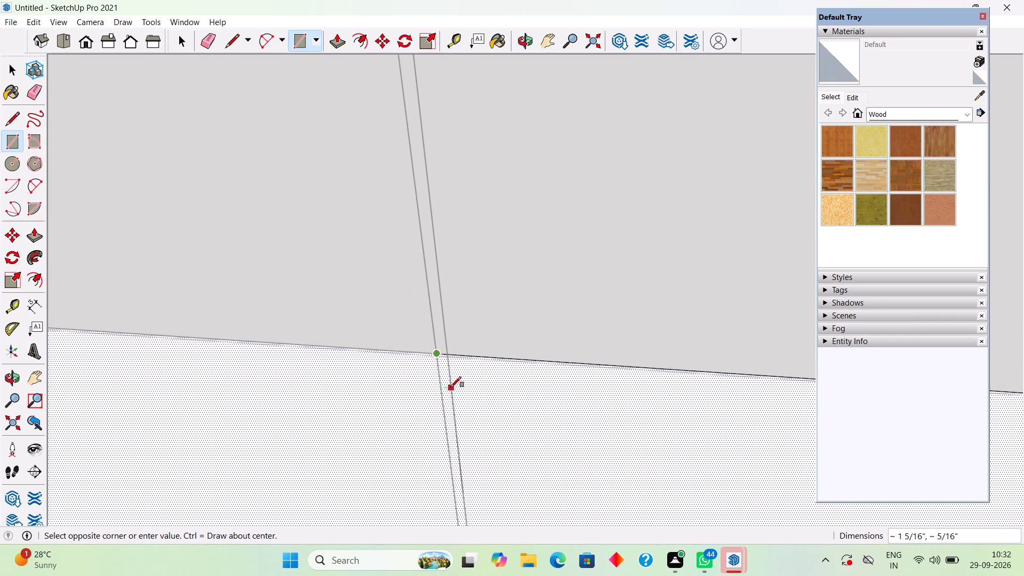
scroll(451, 387, "down", 17)
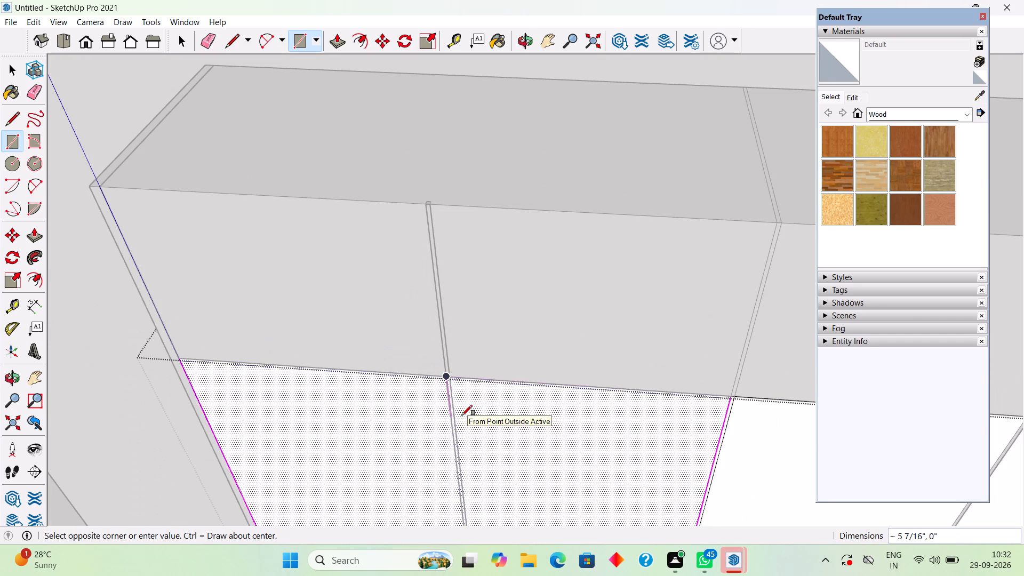
middle_click_drag(462, 415, 476, 61, "shift")
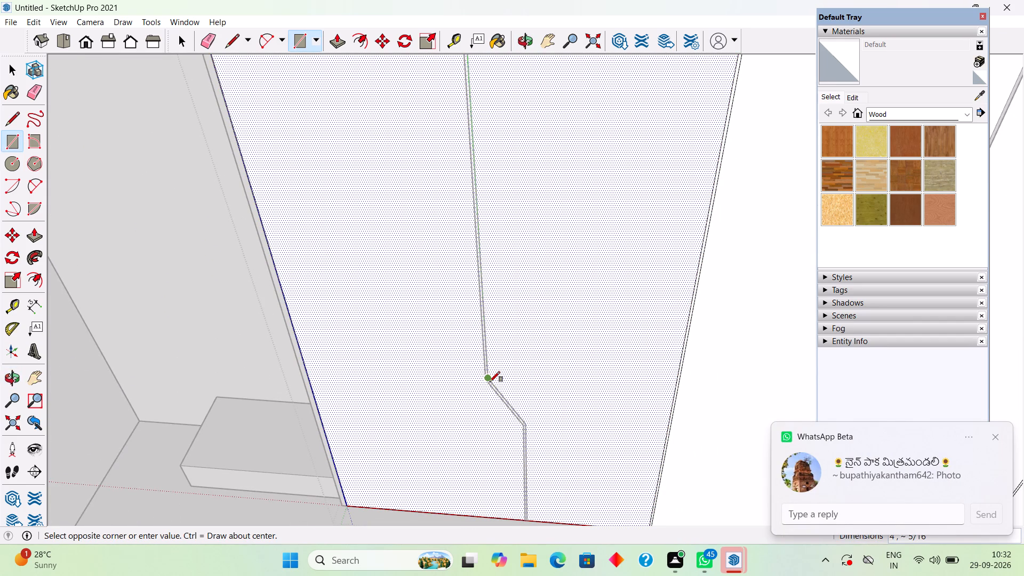
scroll(490, 382, "up", 16)
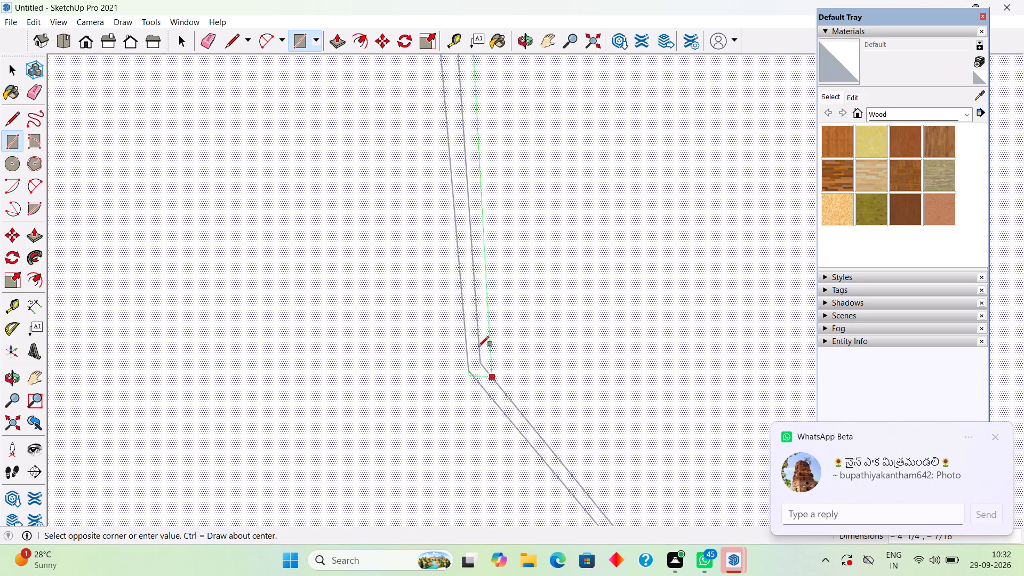
left_click(479, 365)
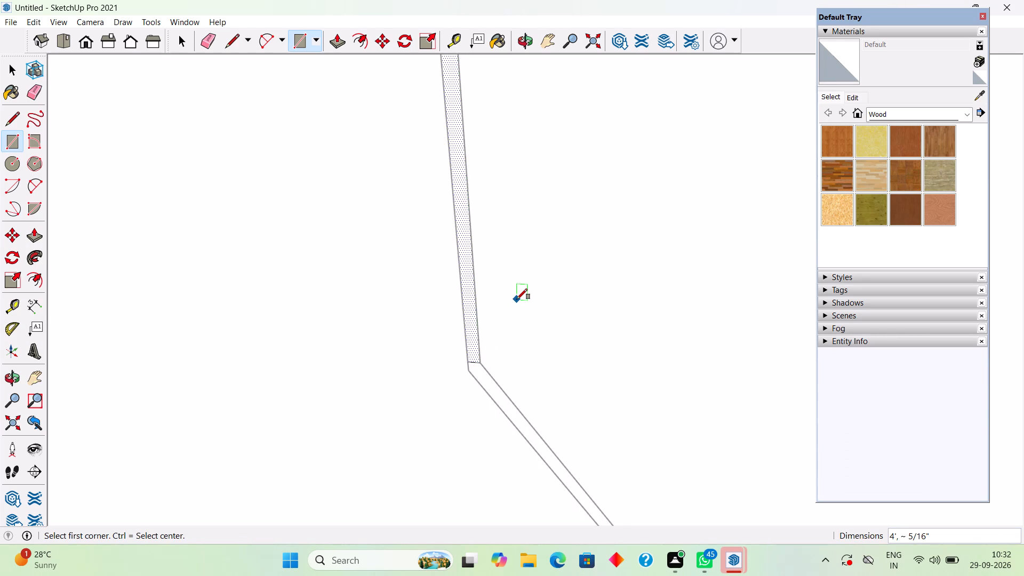
Trace a line of about 10 1/16" along the slanted section of the first partition, from the rectangle's lower corner to the next bend.
scroll(517, 299, "down", 9)
scroll(586, 300, "down", 3)
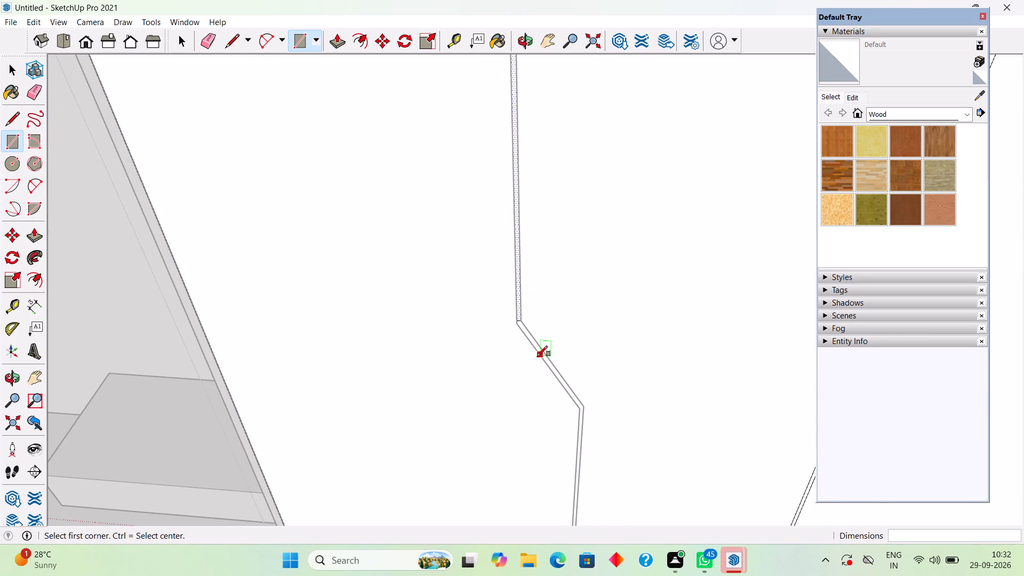
scroll(549, 366, "down", 2)
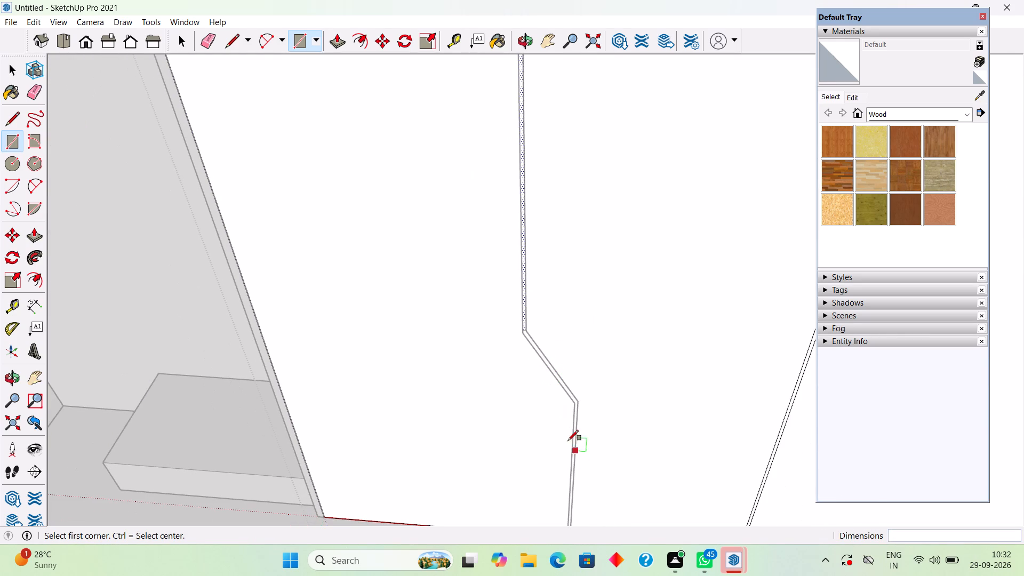
key("space")
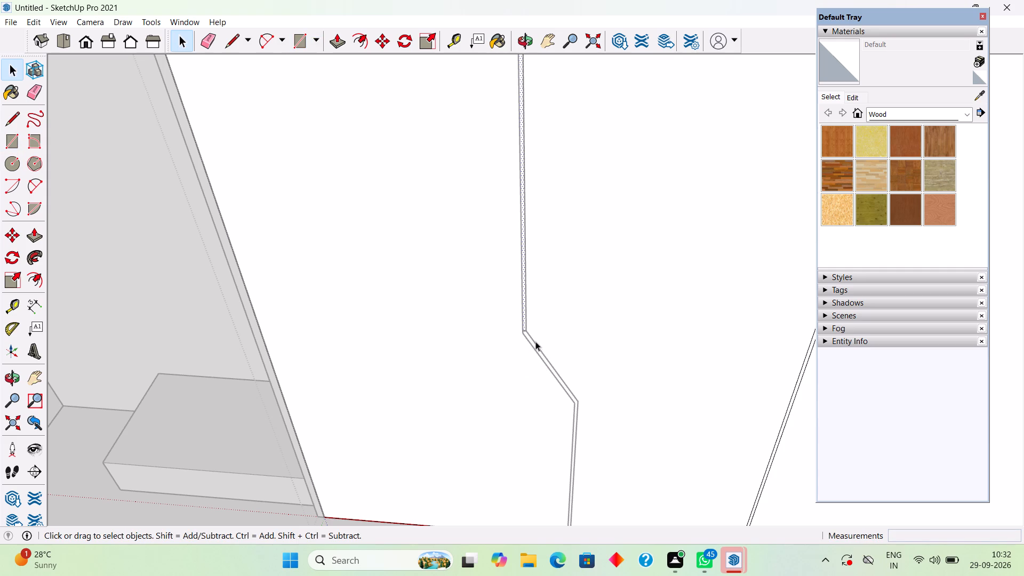
key("l")
scroll(533, 331, "up", 11)
left_click(512, 334)
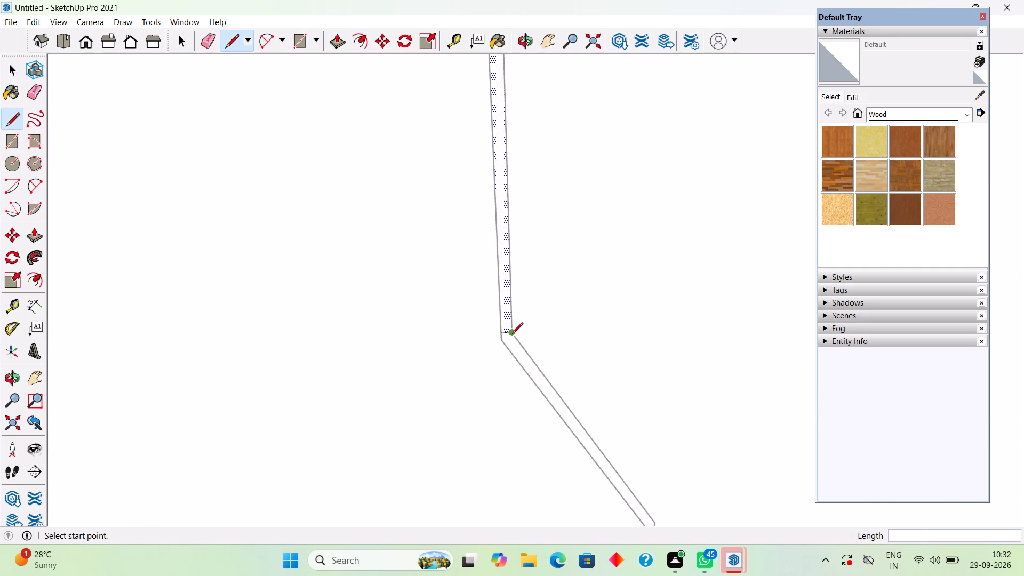
left_click(652, 518)
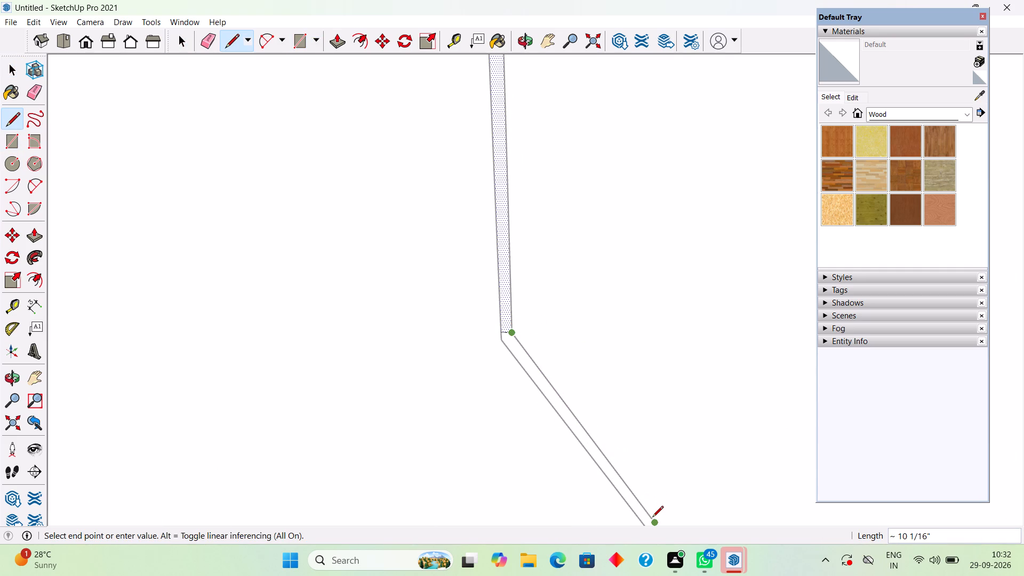
scroll(649, 478, "down", 11)
scroll(627, 439, "down", 3)
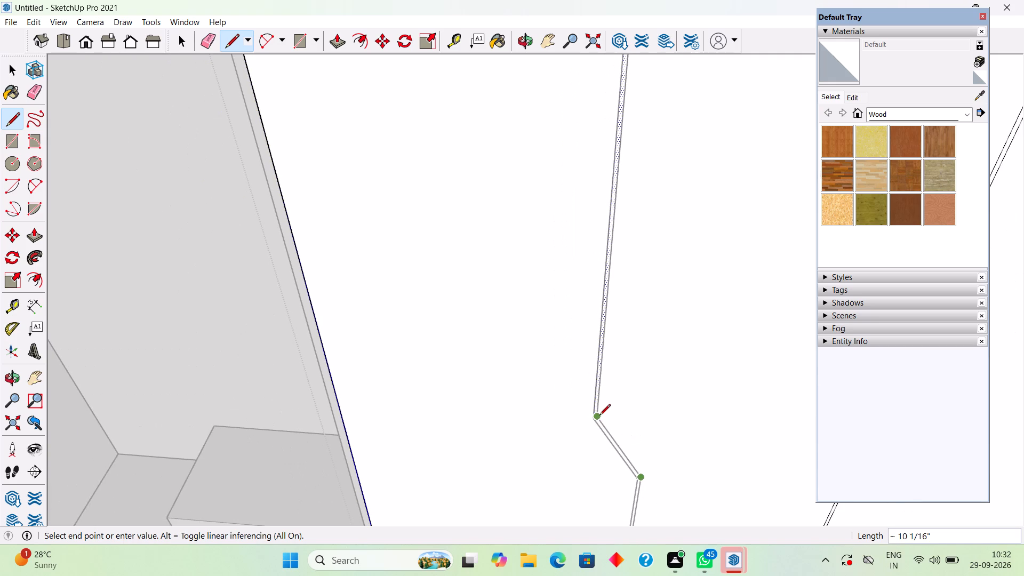
scroll(599, 416, "up", 1)
left_click(599, 415)
scroll(650, 493, "down", 2)
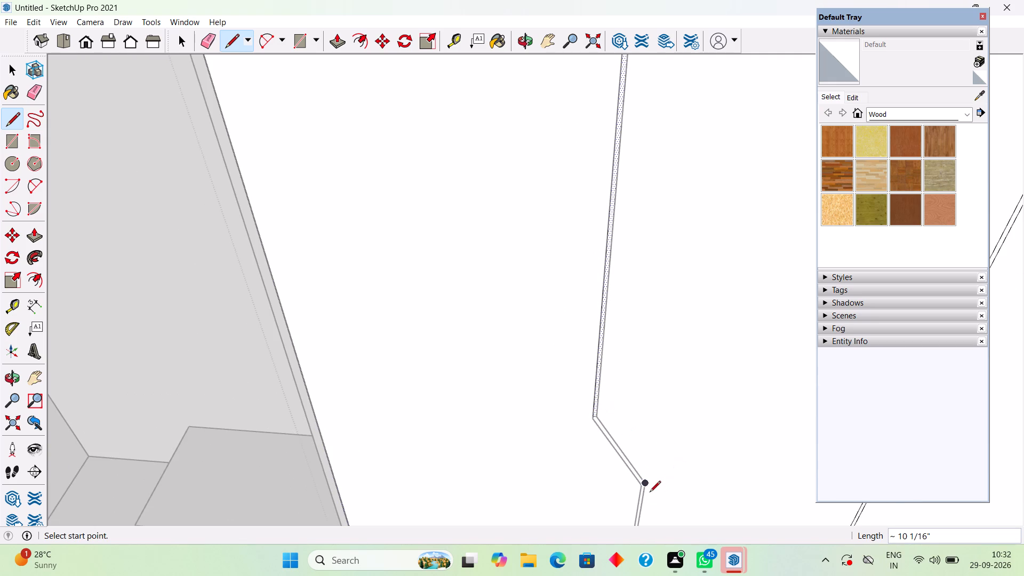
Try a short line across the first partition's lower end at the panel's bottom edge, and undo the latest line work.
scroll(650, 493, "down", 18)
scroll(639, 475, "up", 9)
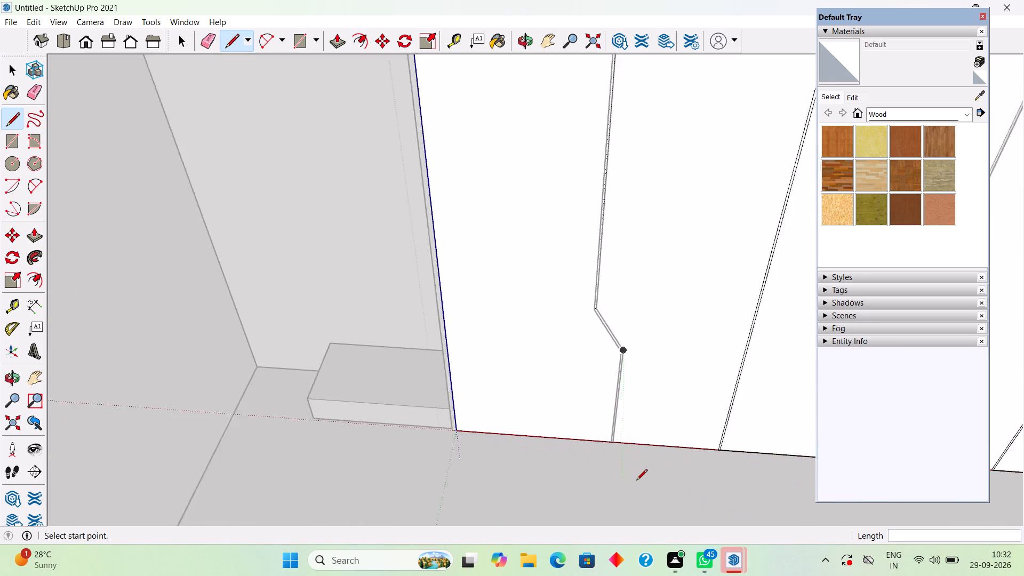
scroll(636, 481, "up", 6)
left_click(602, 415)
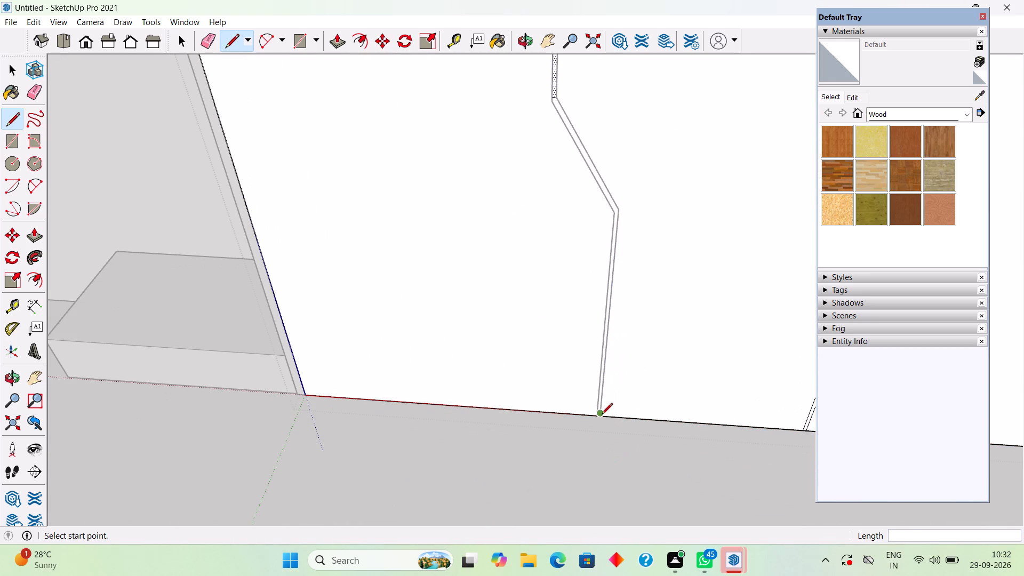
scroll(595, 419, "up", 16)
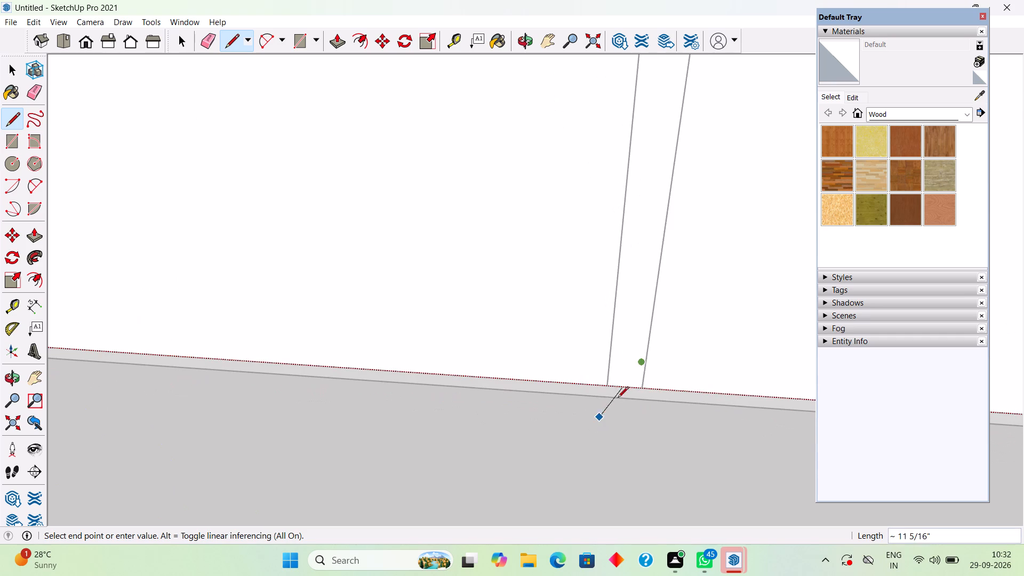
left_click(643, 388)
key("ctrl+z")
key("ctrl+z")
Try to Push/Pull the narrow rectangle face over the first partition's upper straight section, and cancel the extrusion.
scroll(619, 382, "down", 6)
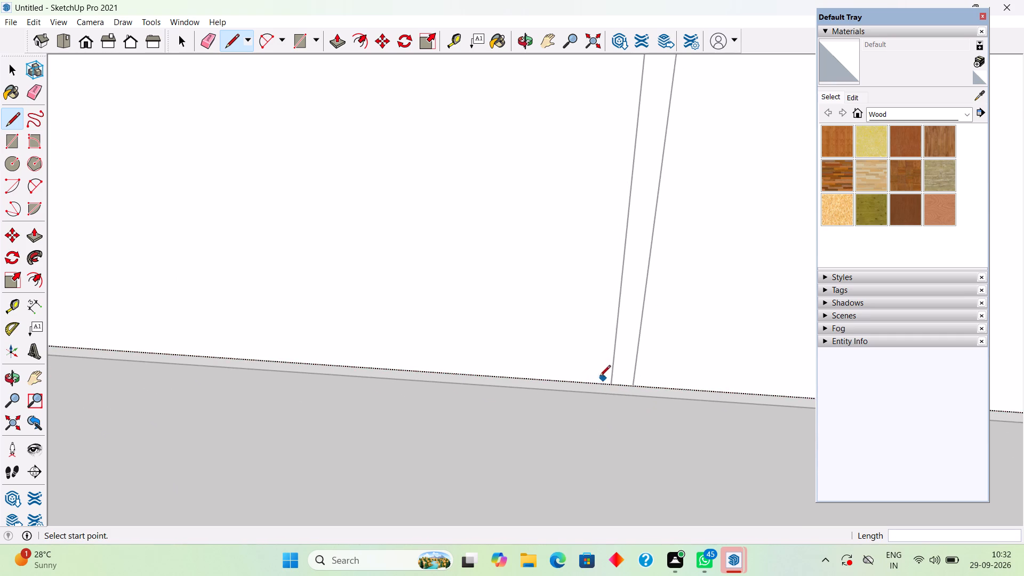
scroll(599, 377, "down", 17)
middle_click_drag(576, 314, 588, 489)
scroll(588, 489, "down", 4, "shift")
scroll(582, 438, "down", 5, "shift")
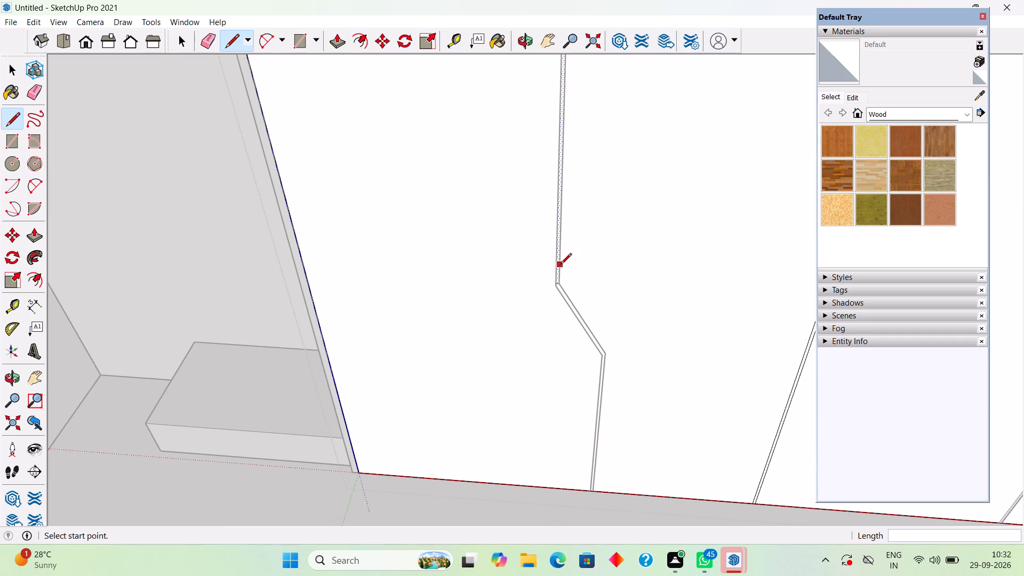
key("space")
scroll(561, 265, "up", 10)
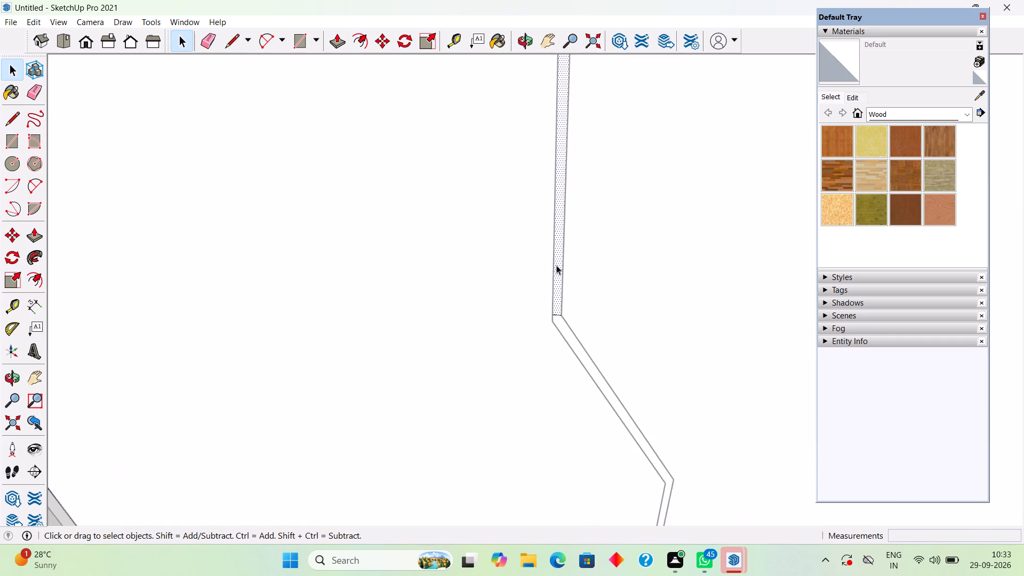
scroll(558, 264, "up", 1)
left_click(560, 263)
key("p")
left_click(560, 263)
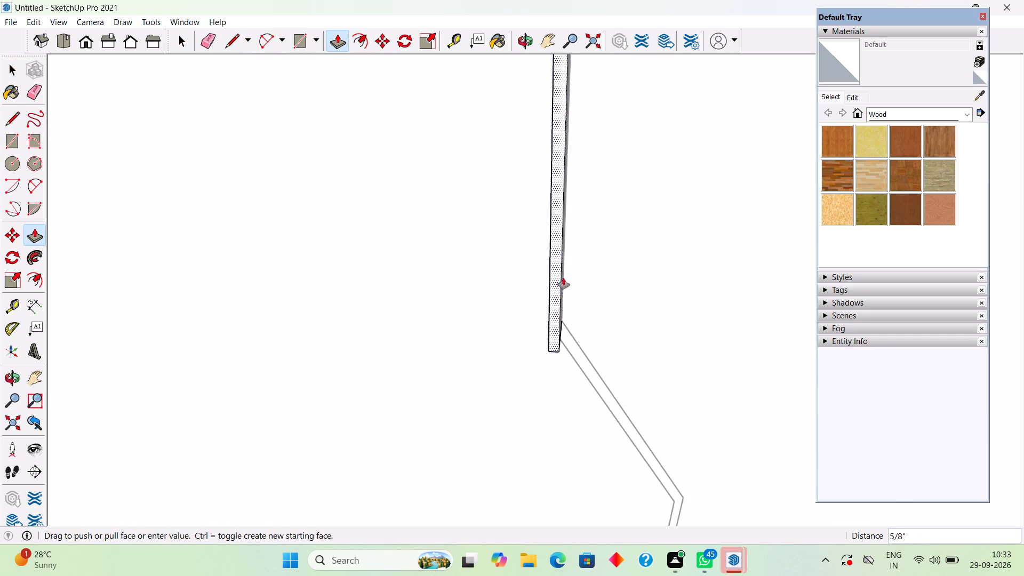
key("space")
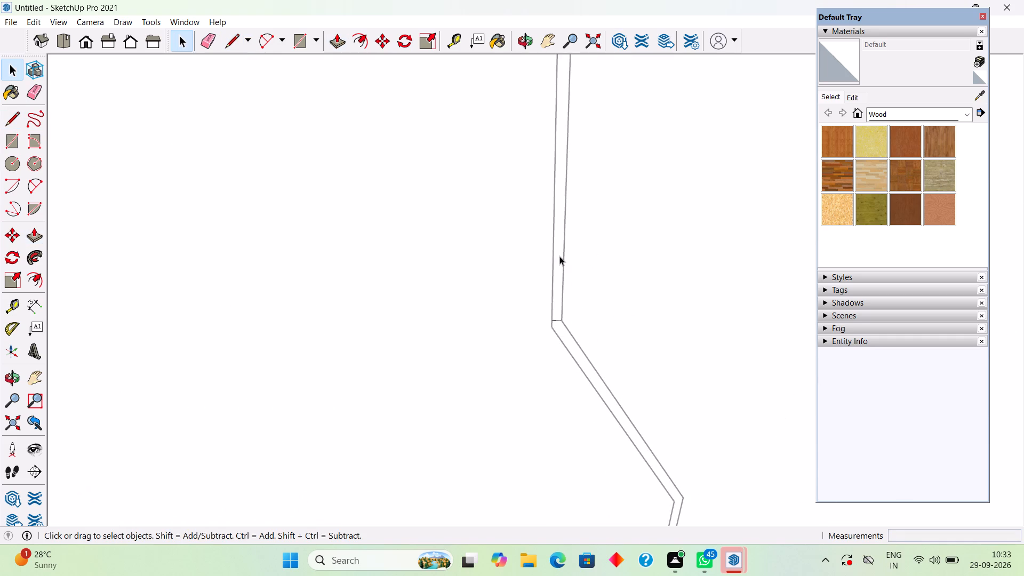
Undo the rectangle drawn over the first partition's upper straight section.
scroll(559, 256, "down", 8)
key("ctrl+z")
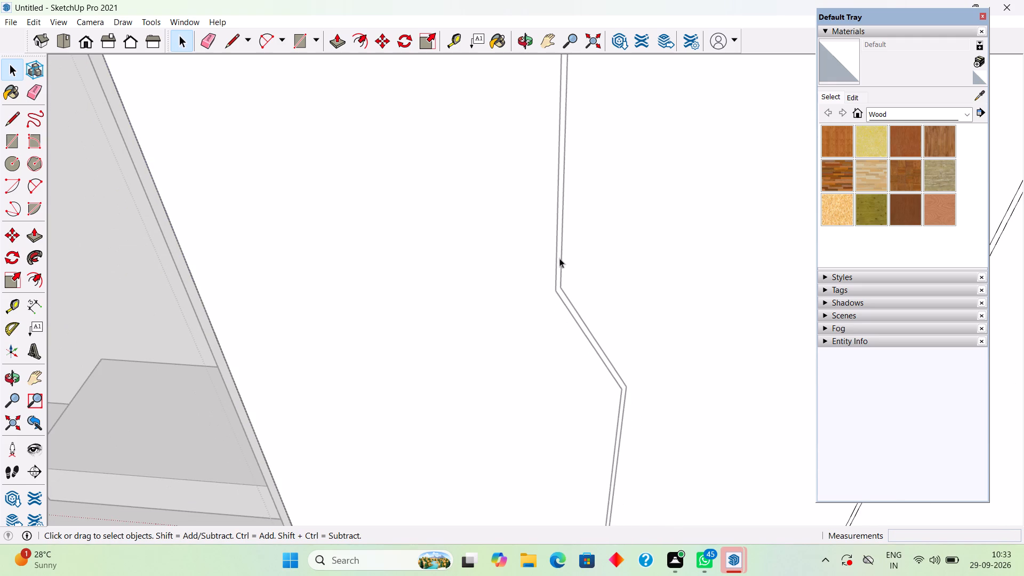
Delete the stray short edge on the first partition's upper section near the lower panel's top edge, and reselect the panel's face.
scroll(575, 291, "down", 11)
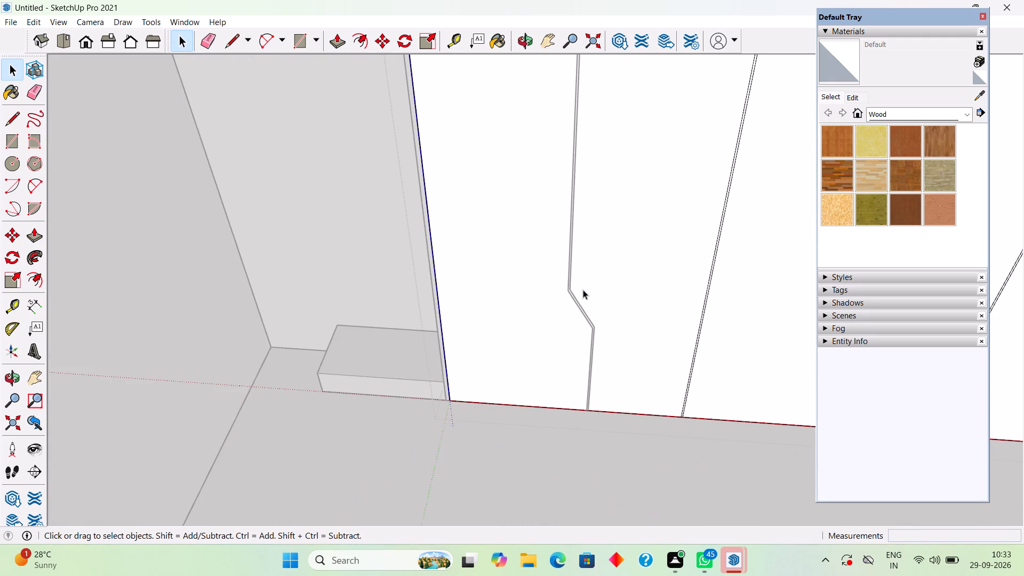
scroll(583, 290, "down", 7)
scroll(620, 183, "up", 10)
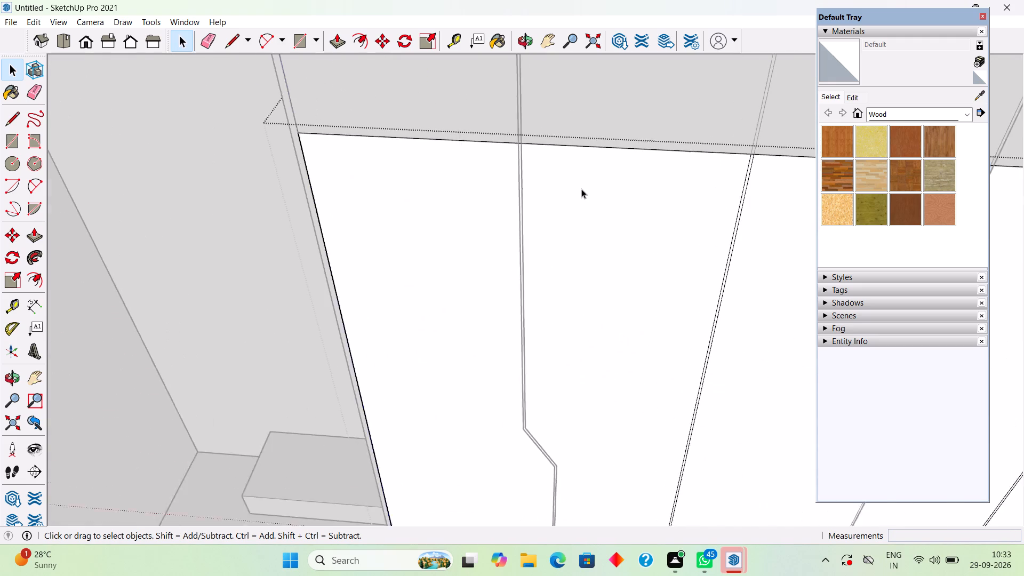
scroll(581, 189, "up", 1)
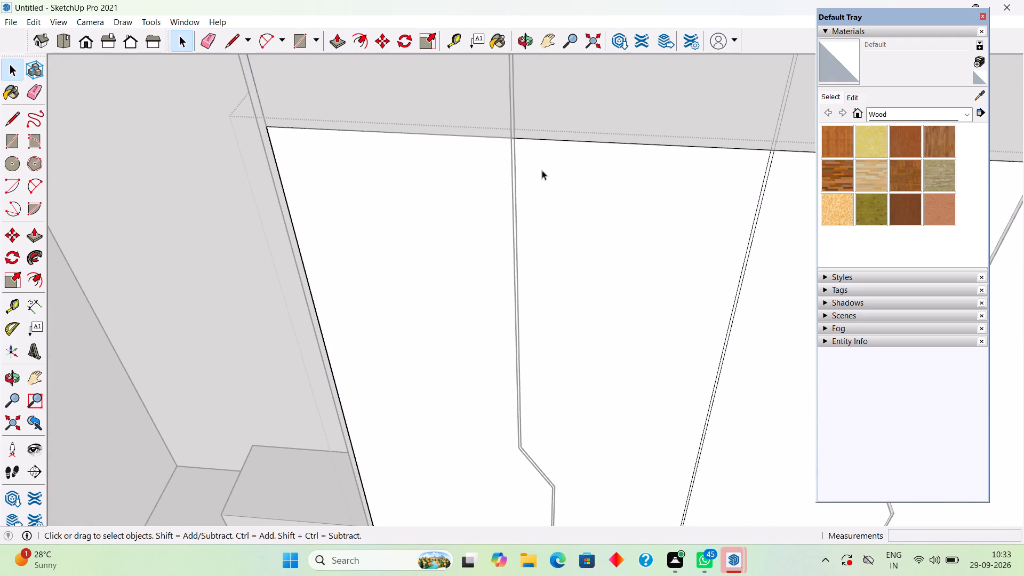
left_click(542, 170)
scroll(509, 149, "up", 5)
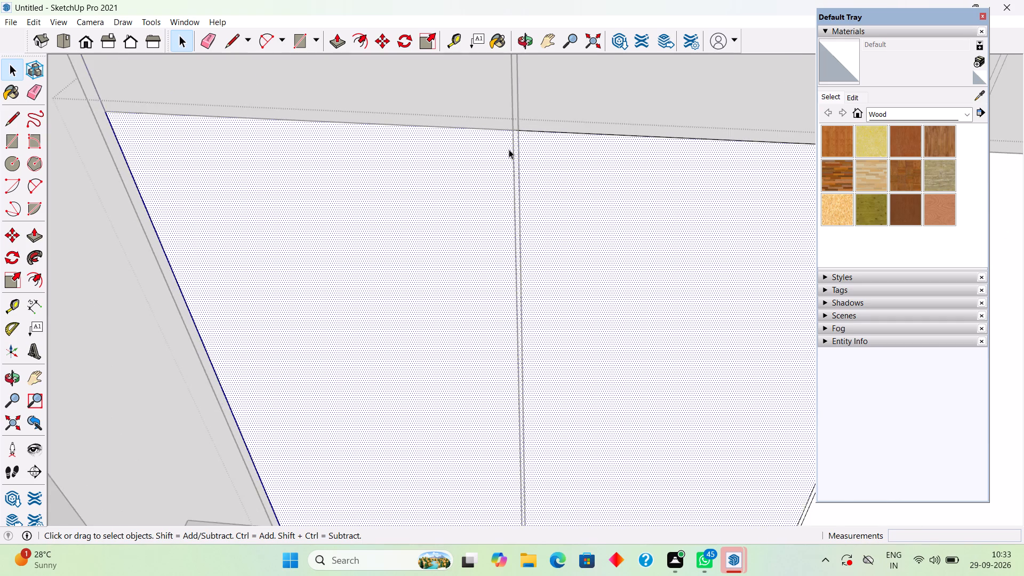
scroll(514, 145, "up", 7)
middle_click_drag(516, 129, 523, 170)
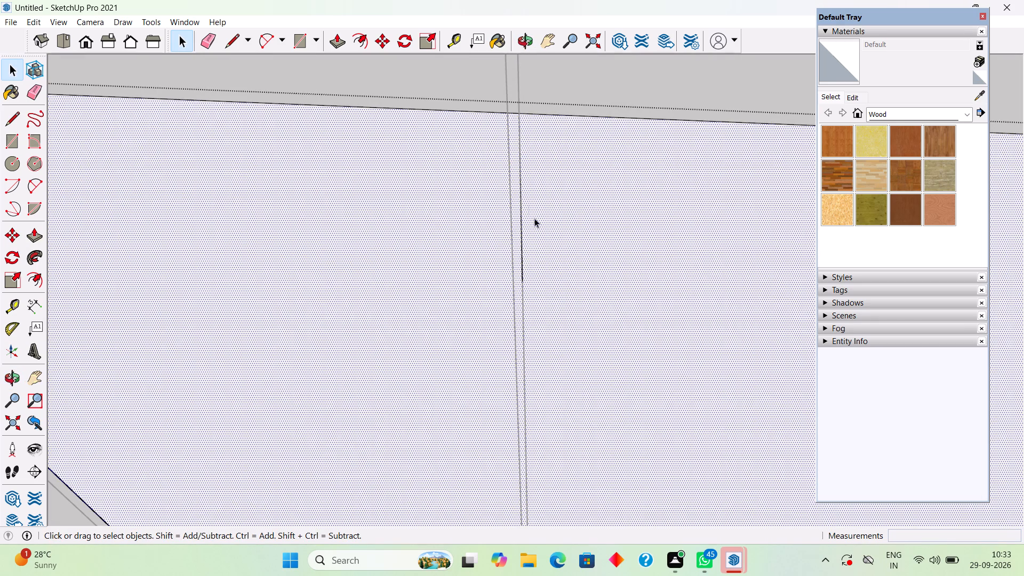
left_click(521, 253)
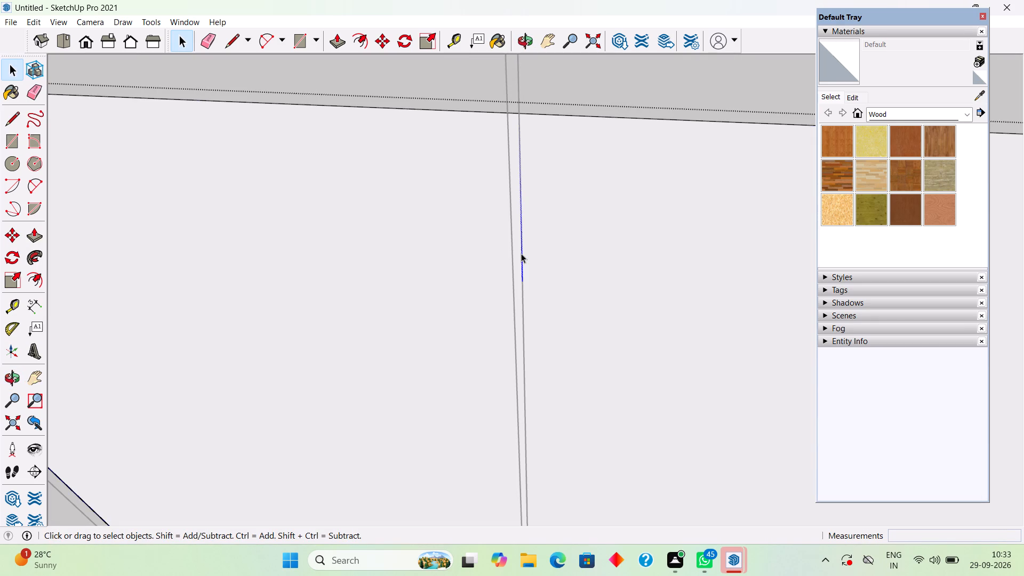
key("Delete")
left_click(521, 253)
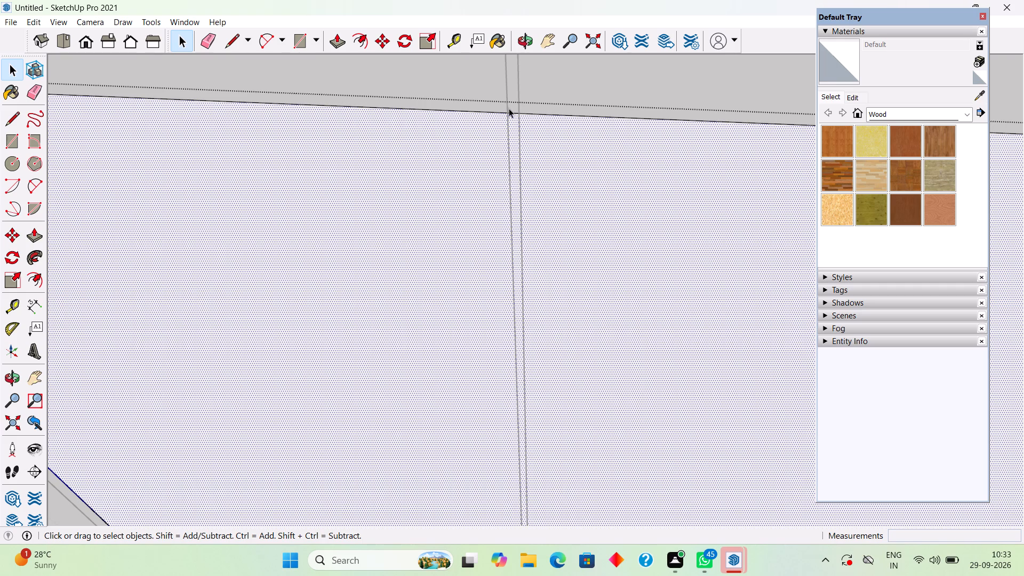
Draw a line of about 5/16" across the first partition's width along the lower panel's top edge.
scroll(511, 112, "up", 18)
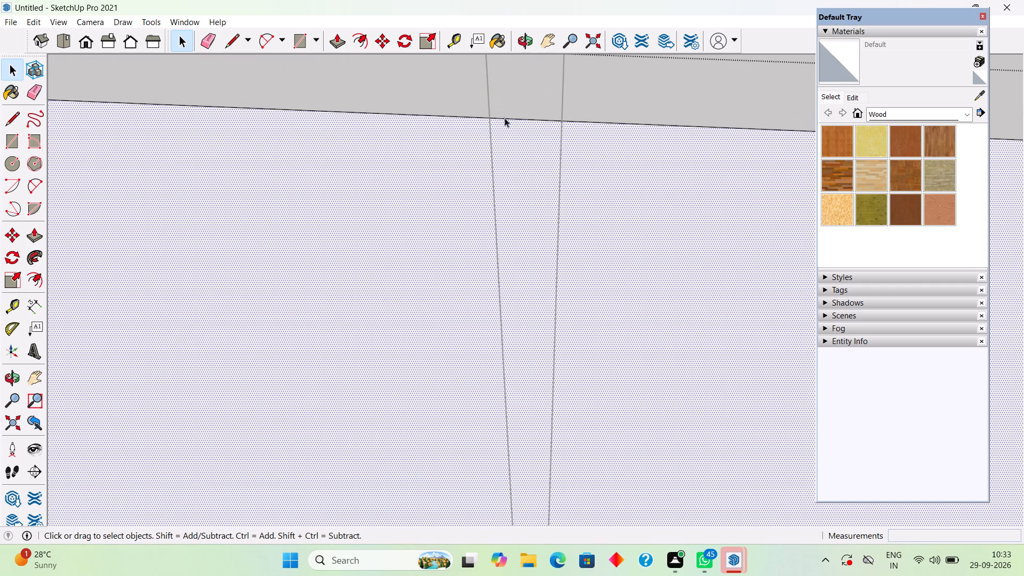
key("l")
left_click(492, 123)
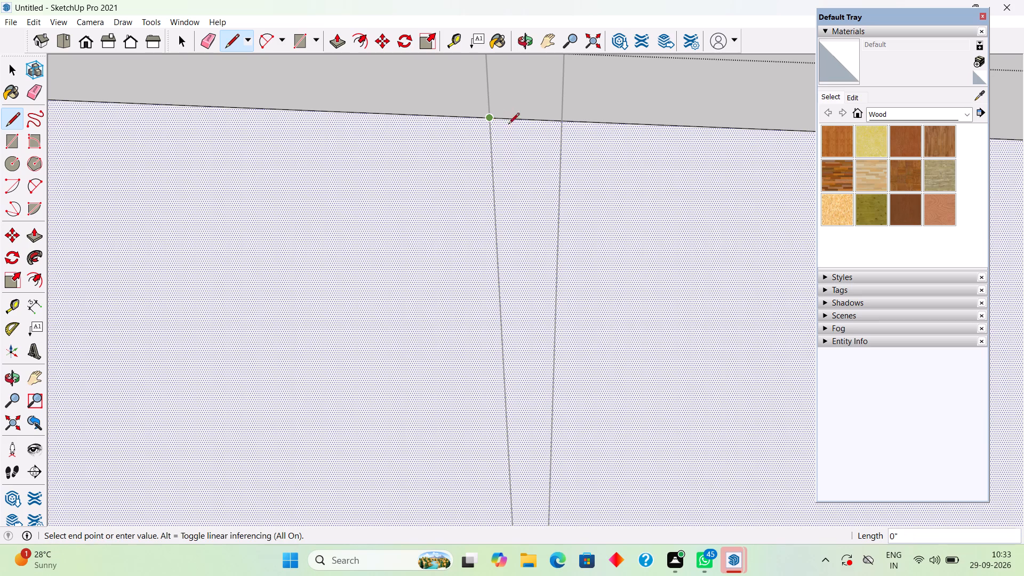
left_click(561, 123)
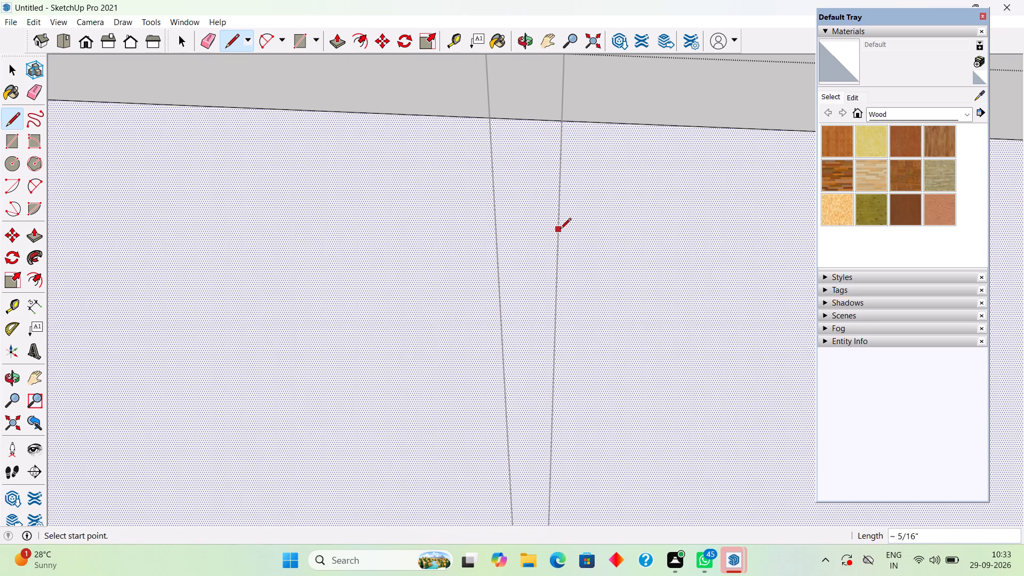
Trace a line of about 10 1/16" along the first partition's slanted section, from the upper bend to the lower bend.
scroll(560, 234, "down", 20)
scroll(560, 234, "down", 6)
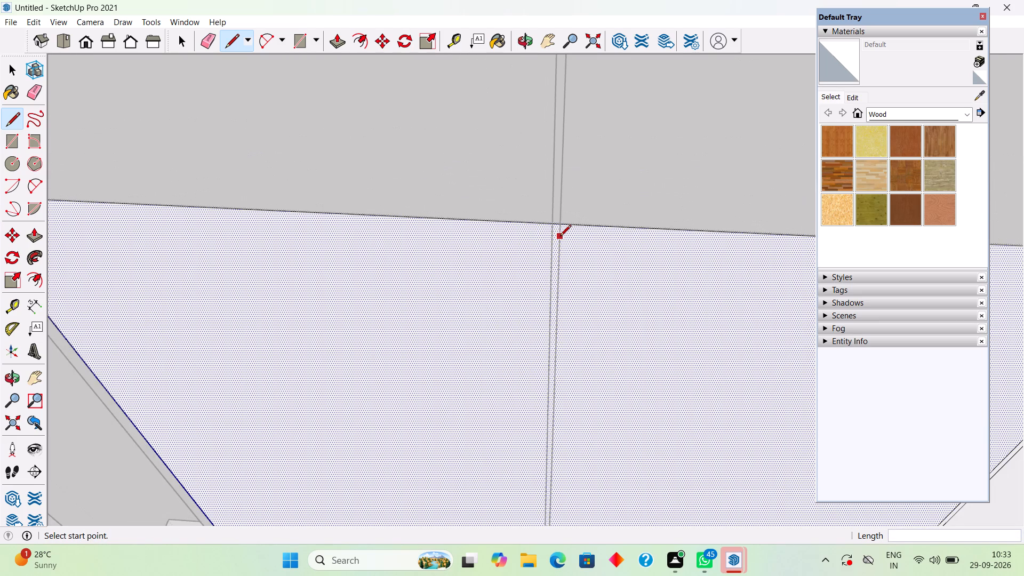
scroll(560, 237, "down", 1, "shift")
middle_click_drag(560, 237, 564, 90, "shift")
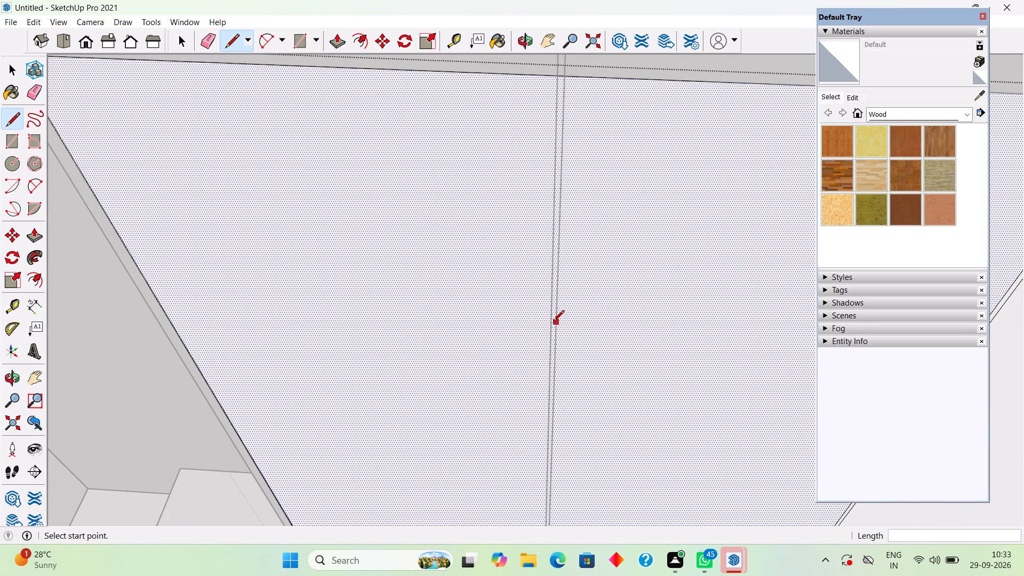
middle_click_drag(553, 322, 553, 81, "shift")
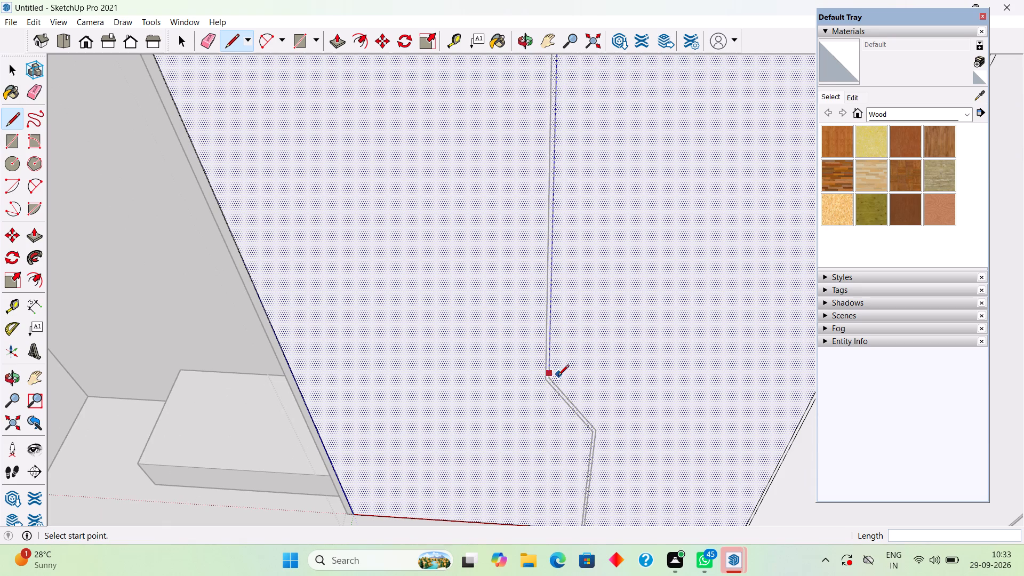
left_click(556, 378, "shift")
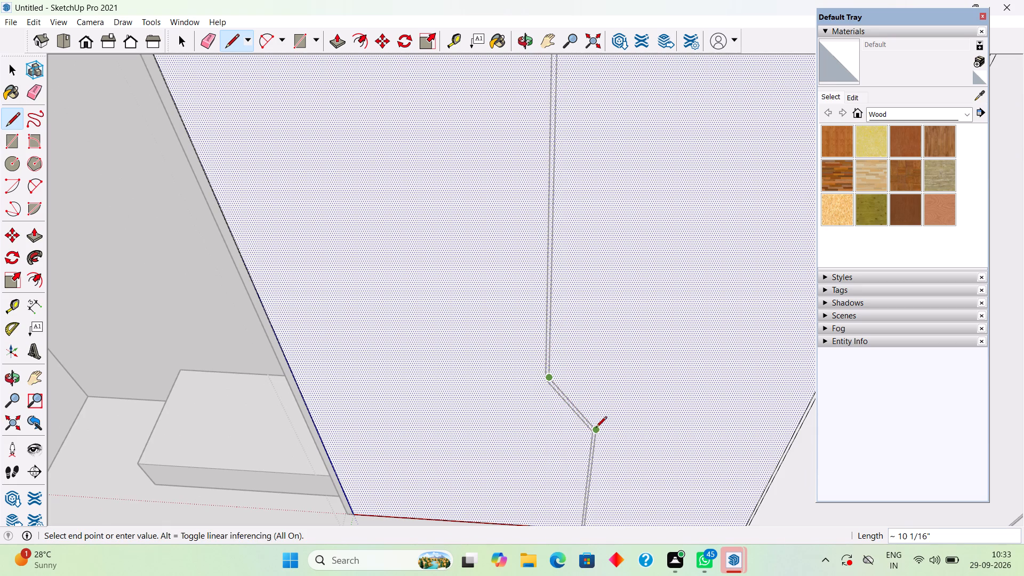
left_click(597, 430)
Continue the outline about 2' 1/8" down to the panel's bottom edge and about 5/16" across the first partition's base.
scroll(597, 475, "down", 5)
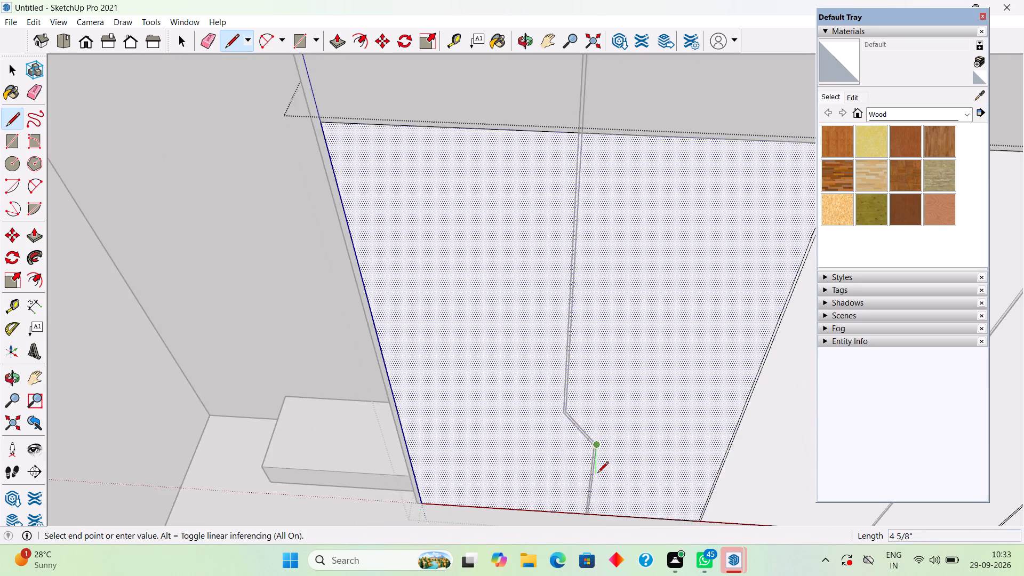
scroll(597, 474, "down", 1)
scroll(587, 517, "up", 10)
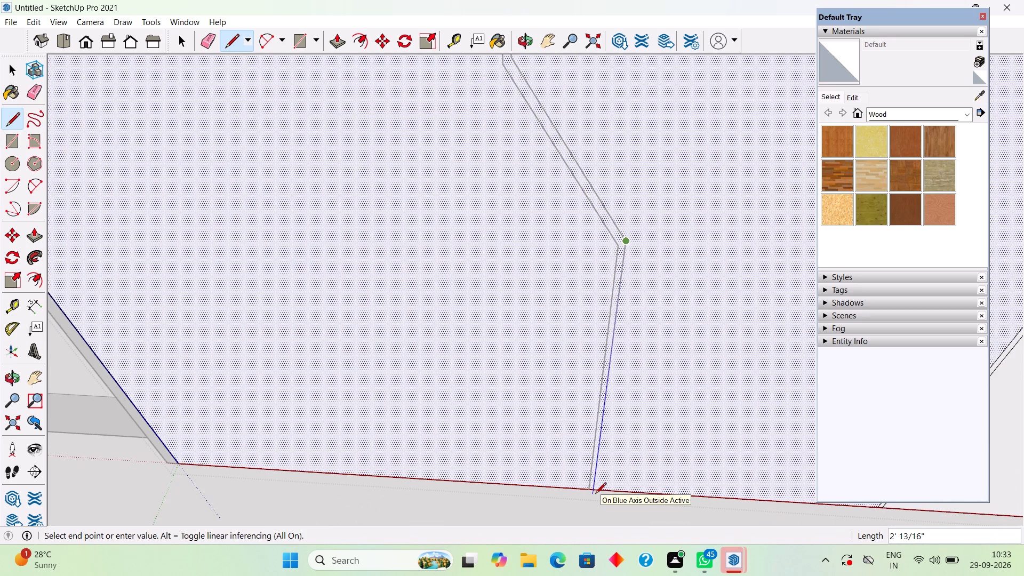
scroll(597, 492, "up", 11)
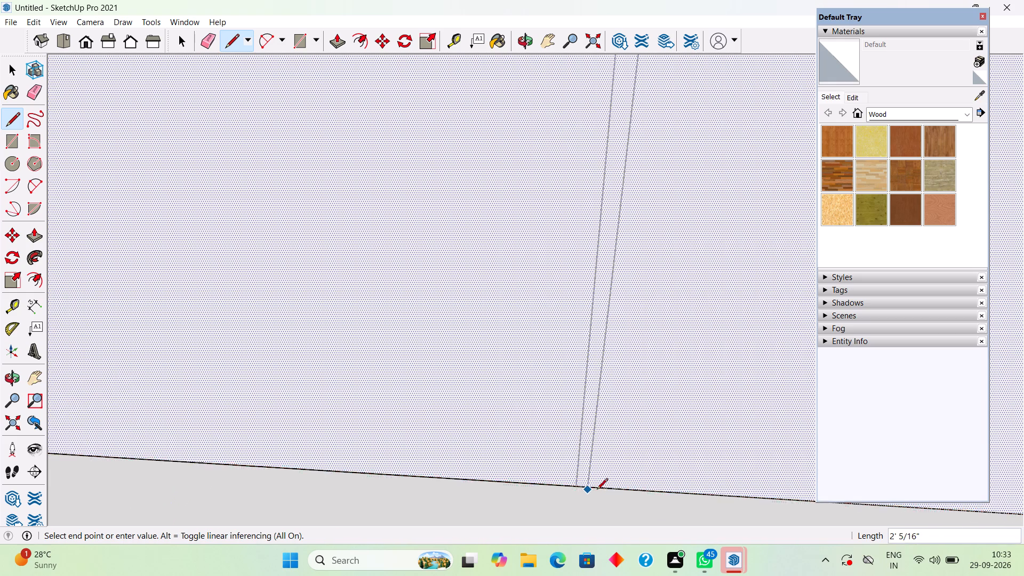
scroll(597, 490, "up", 4)
left_click(559, 475)
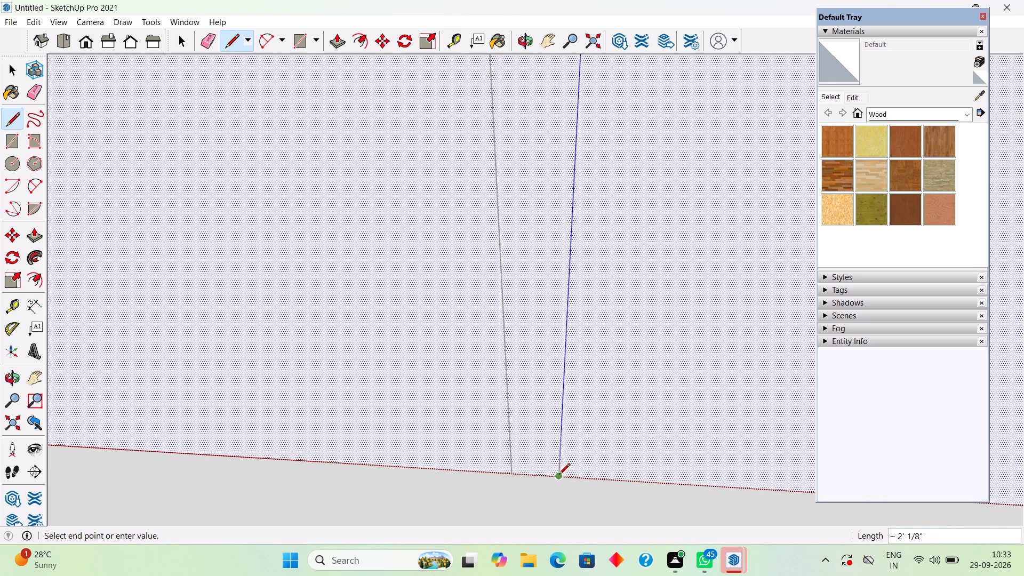
left_click(512, 474)
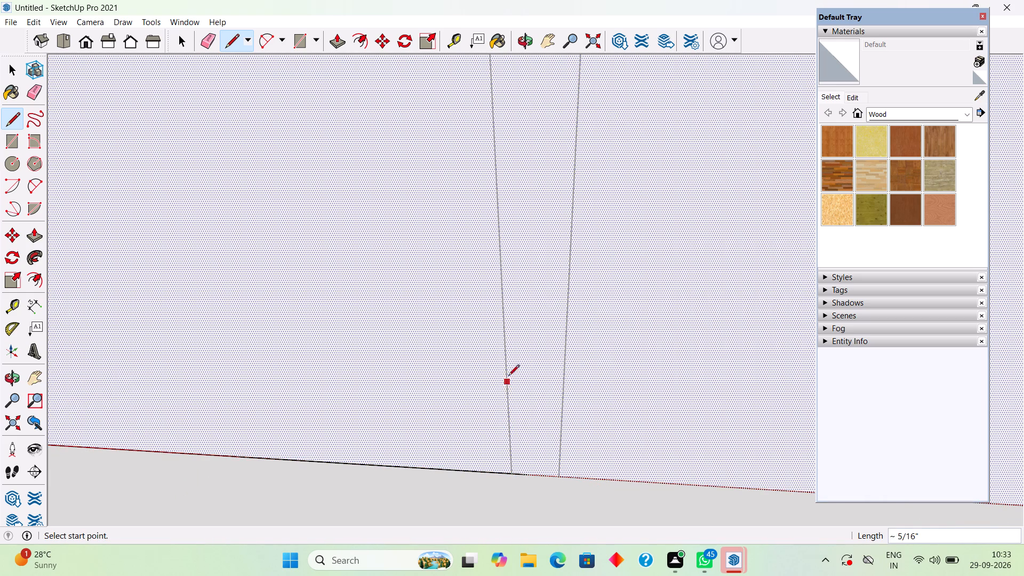
Trace a line of about 9 7/8" along the other side of the first partition's slanted section, from the lower bend to the upper bend.
scroll(506, 319, "down", 19)
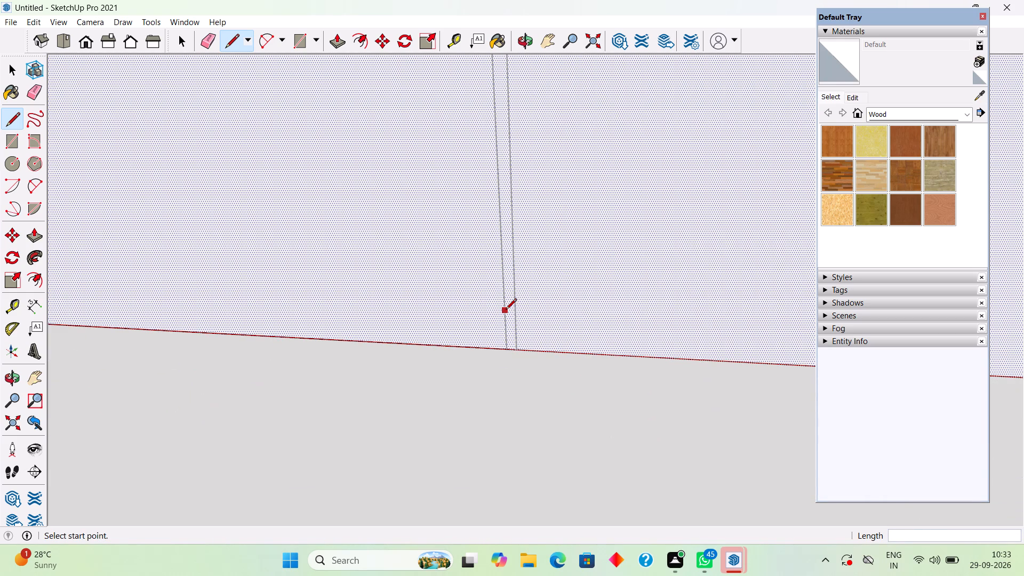
middle_click_drag(506, 310, 550, 575, "shift")
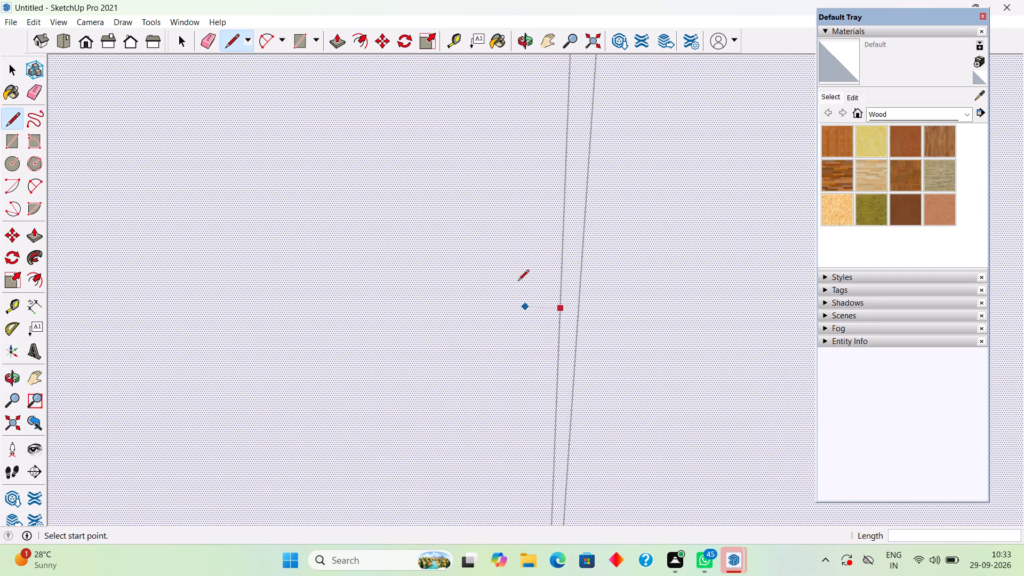
scroll(524, 159, "down", 14, "shift")
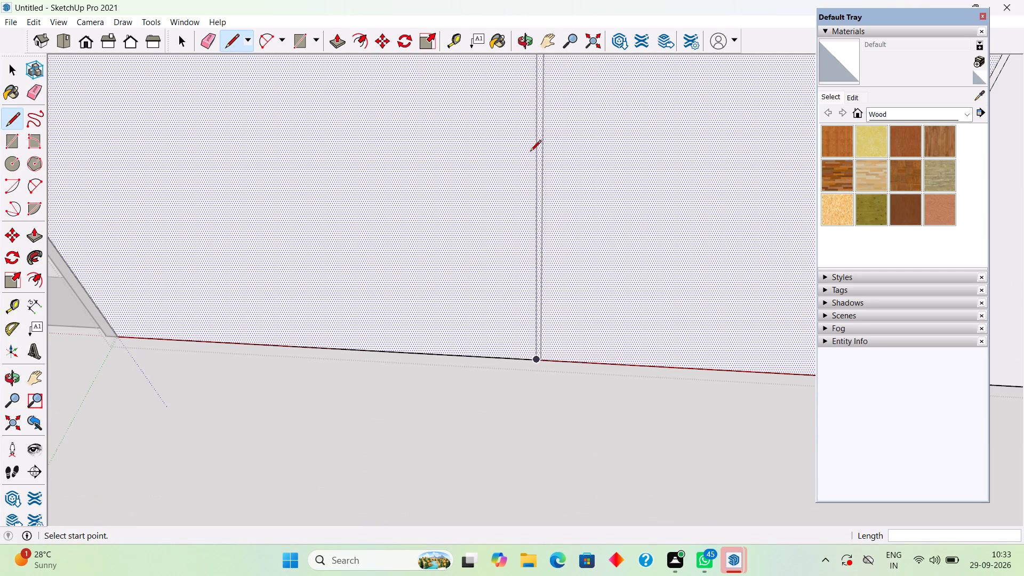
middle_click_drag(530, 152, 542, 197)
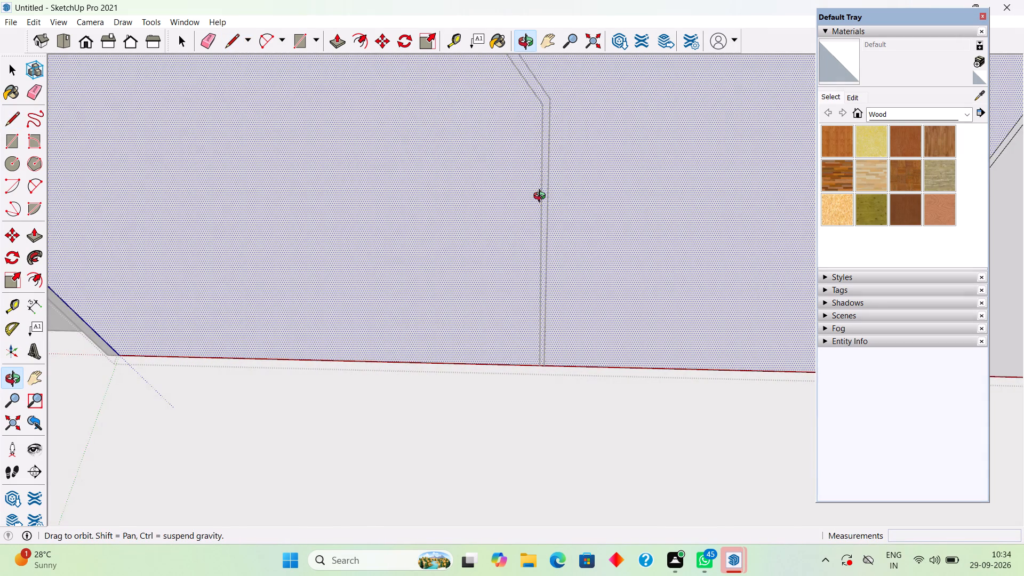
middle_click_drag(542, 197, 585, 465)
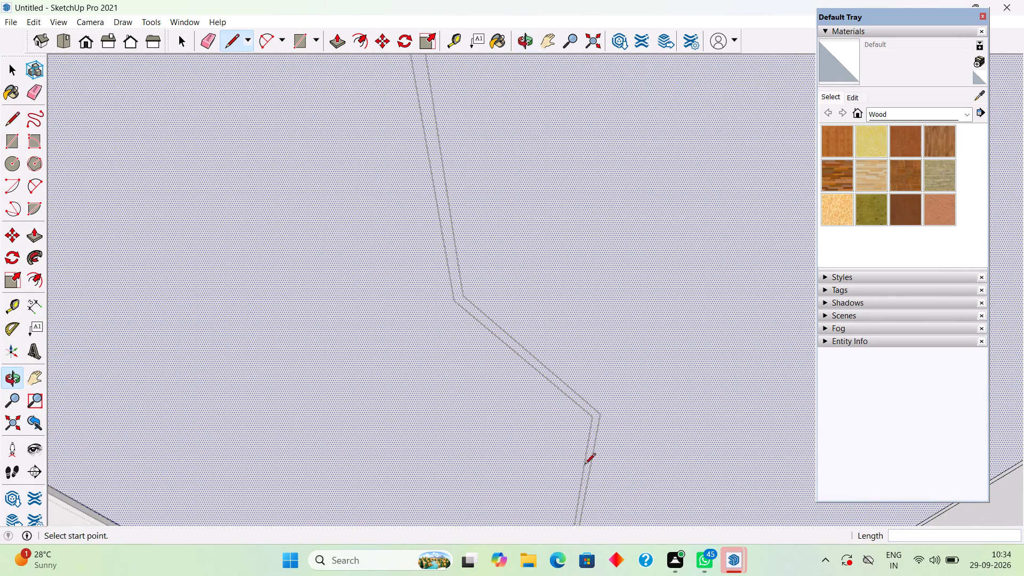
left_click(591, 418)
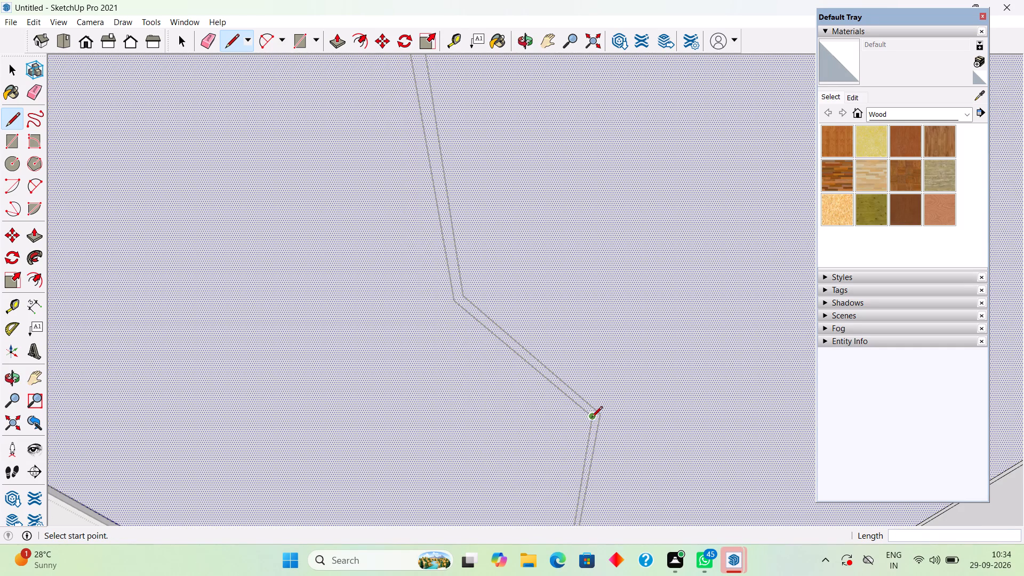
left_click(453, 305)
Continue the outline about 4' 5/16" up to the lower panel's top edge and about 5/16" across the first partition's width.
scroll(444, 258, "down", 6)
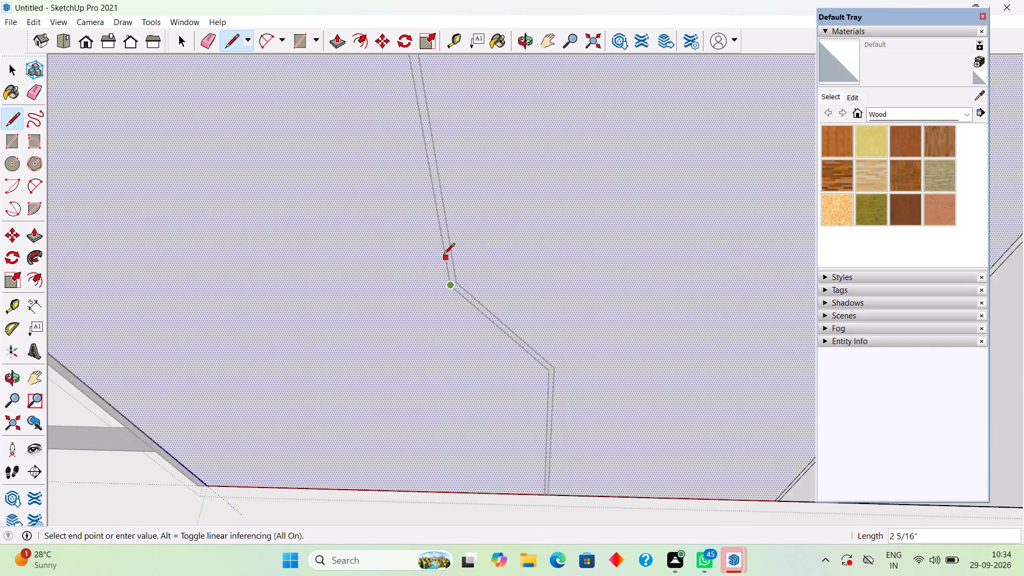
scroll(444, 255, "down", 20)
scroll(444, 255, "down", 5)
scroll(427, 161, "up", 2)
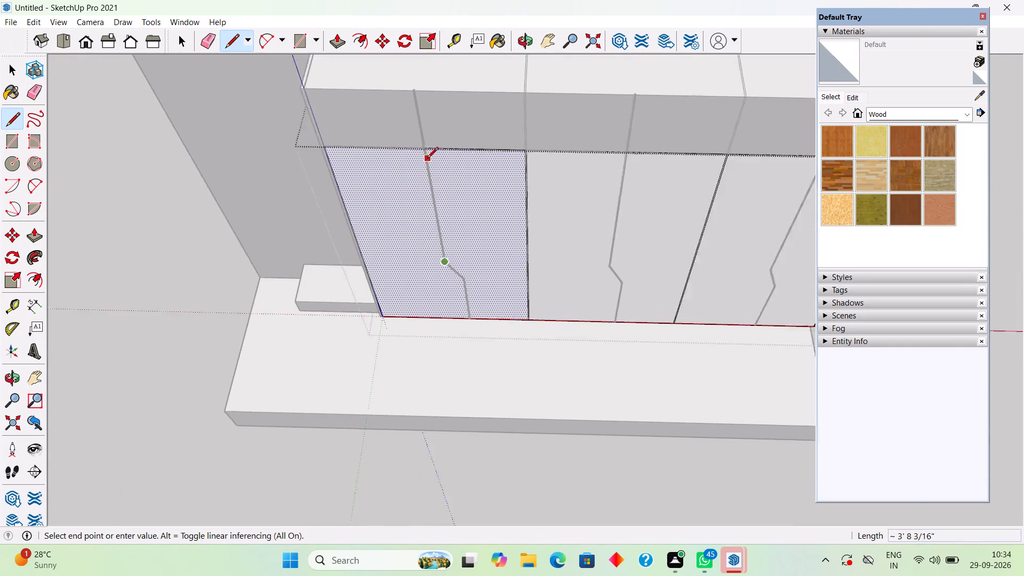
scroll(427, 159, "up", 18)
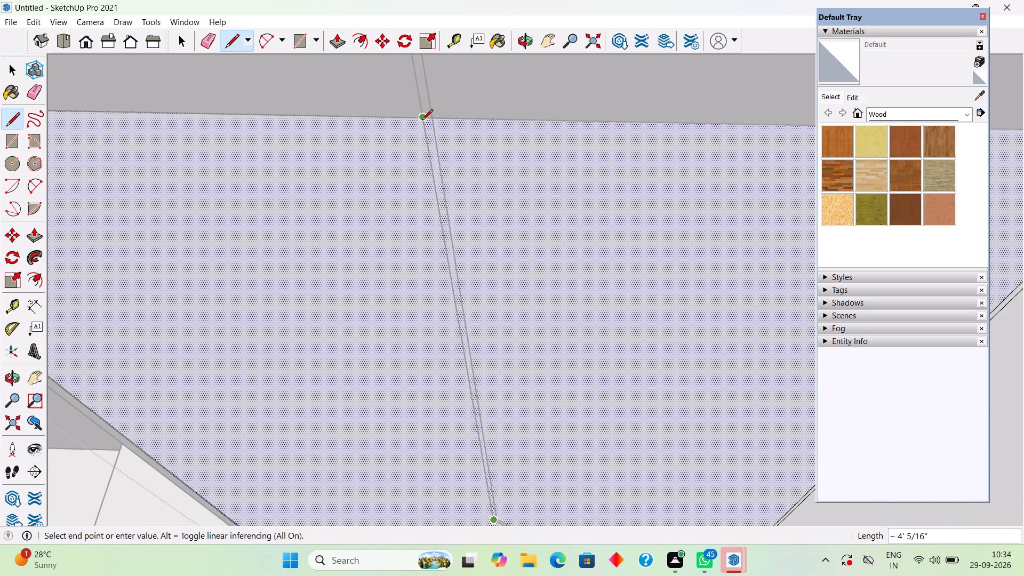
left_click(422, 121)
left_click(432, 121)
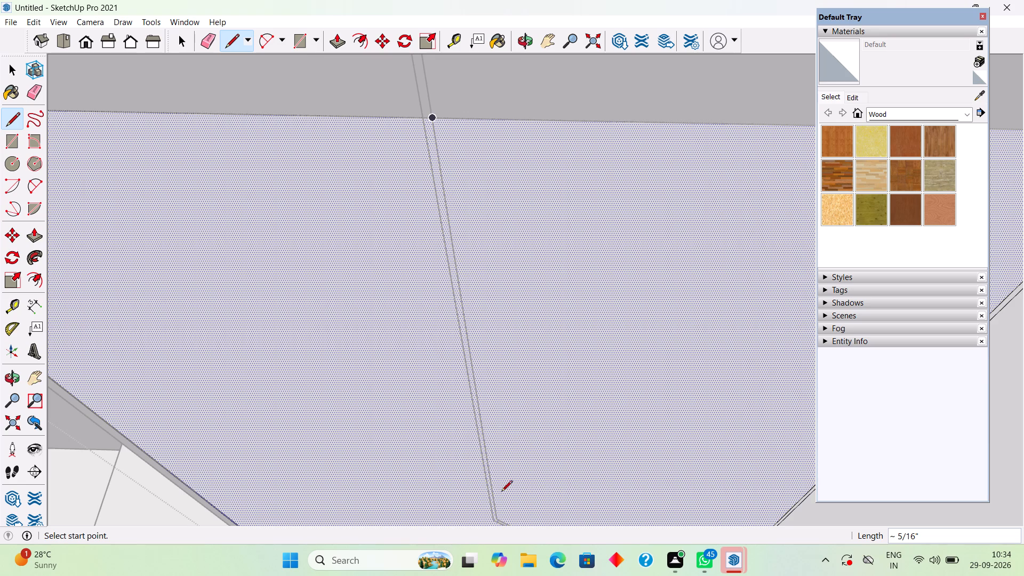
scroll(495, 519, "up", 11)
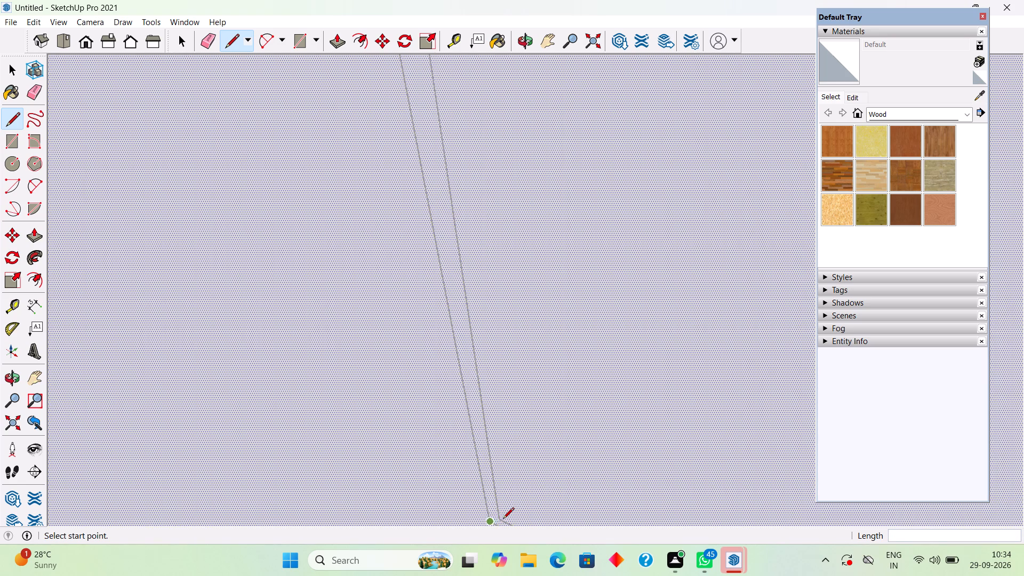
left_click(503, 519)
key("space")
Examine whether the first partition's traced strip selects separately from the lower panel's face, and leave the panel's group.
triple_click(469, 364)
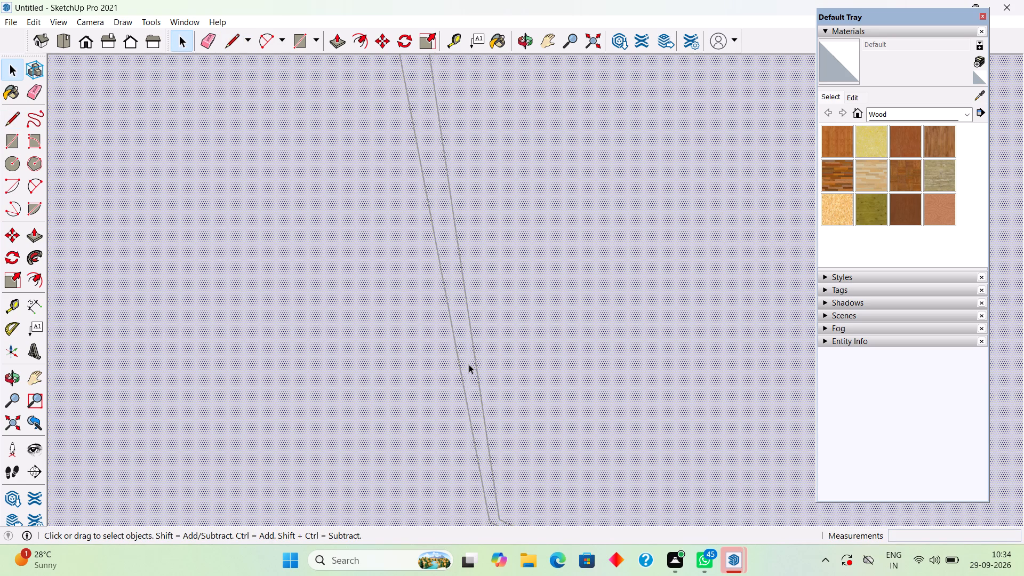
scroll(467, 358, "down", 20)
scroll(467, 358, "down", 6)
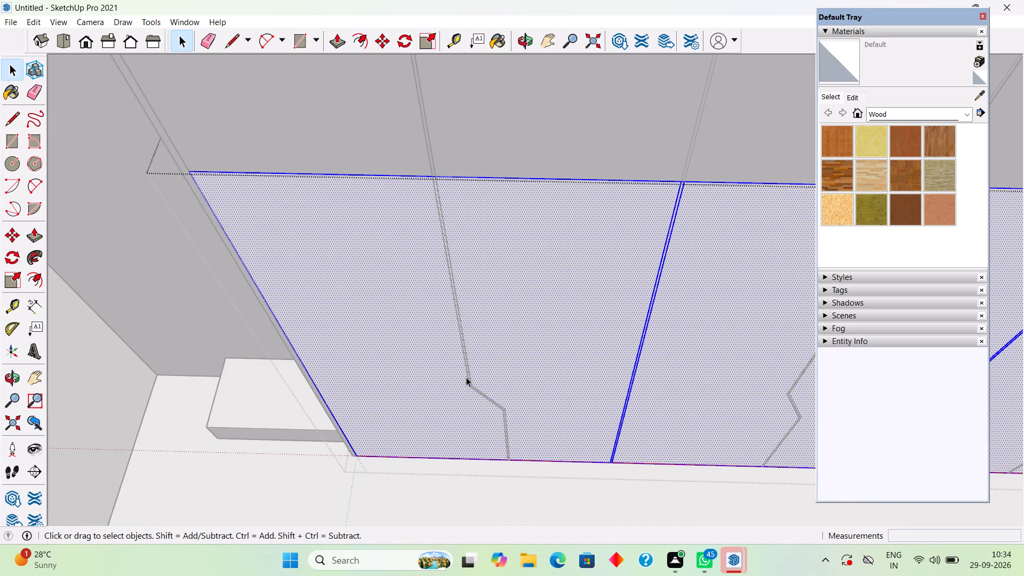
middle_click_drag(465, 390, 497, 295)
triple_click(479, 342)
left_click(479, 342)
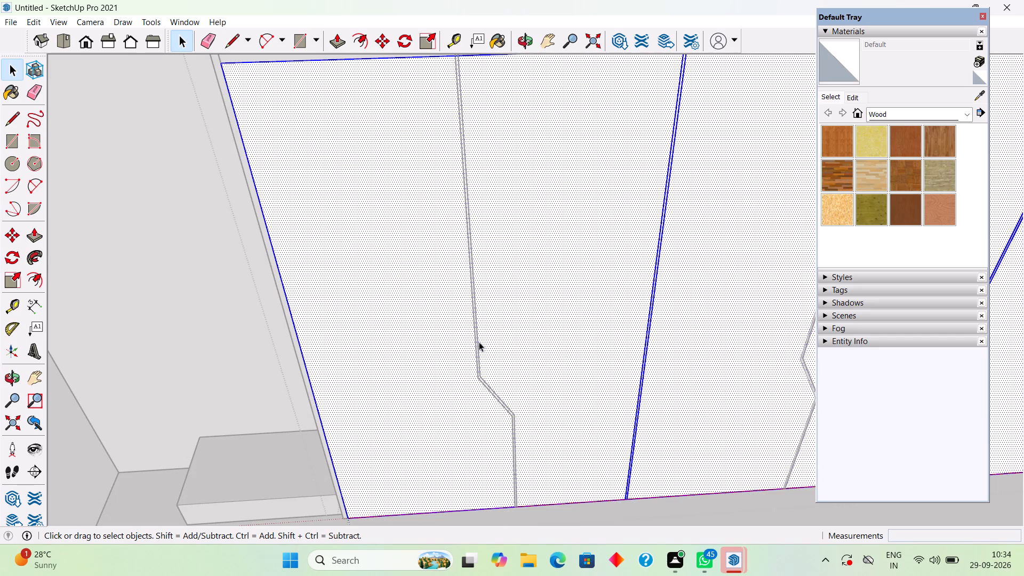
scroll(479, 342, "down", 5)
left_click(310, 289)
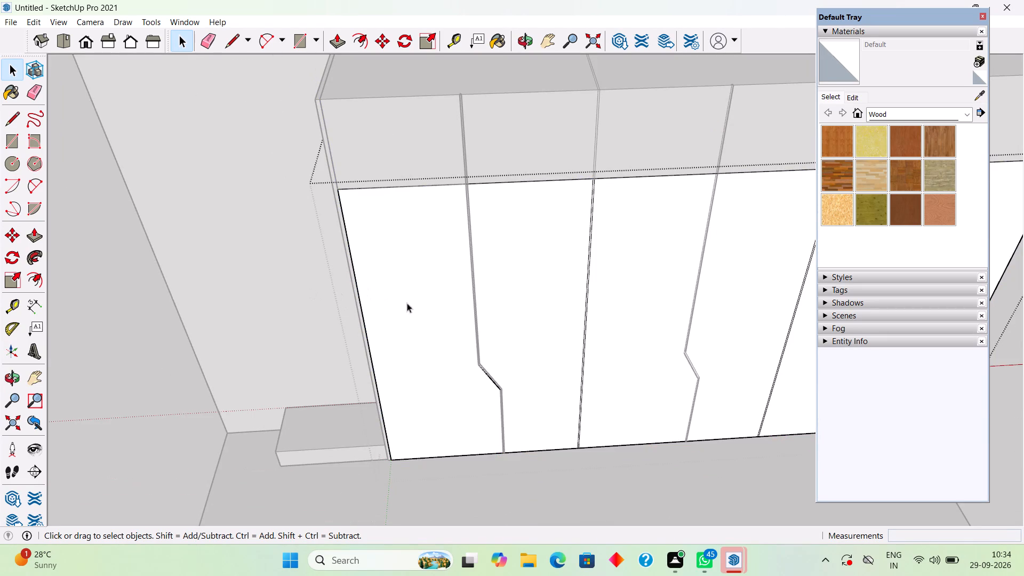
scroll(492, 392, "up", 5)
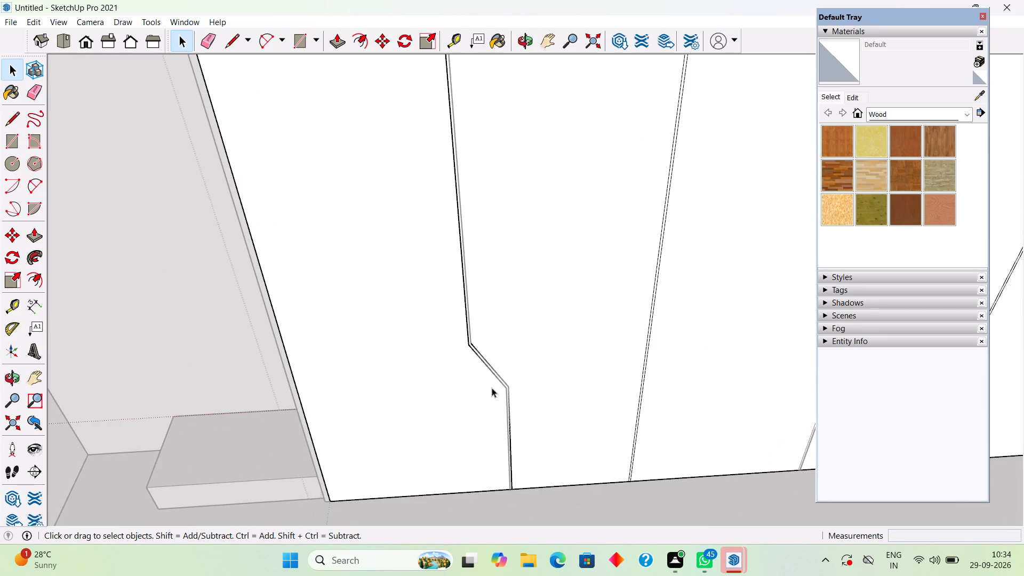
scroll(486, 371, "up", 10)
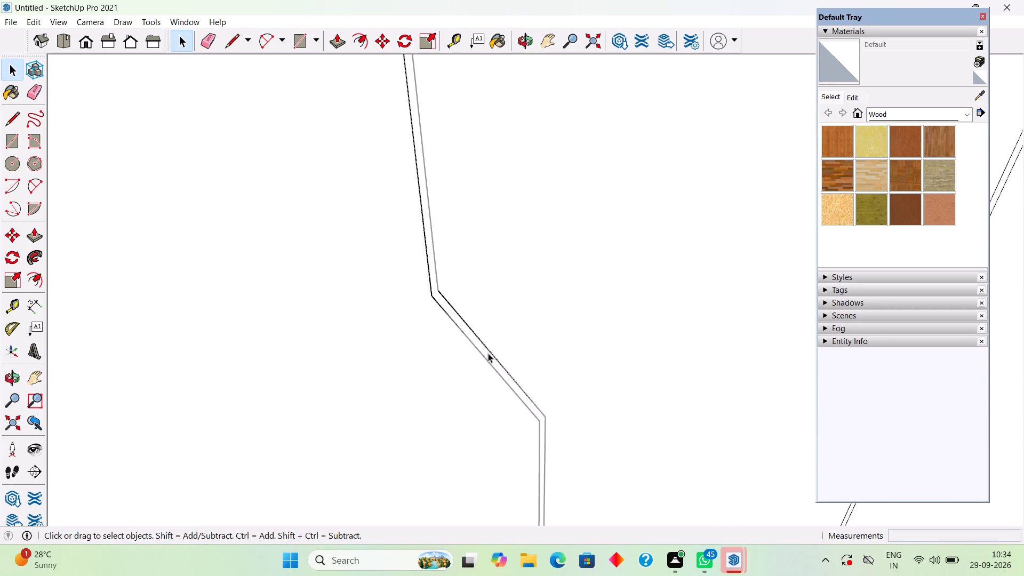
left_click(488, 353)
triple_click(485, 357)
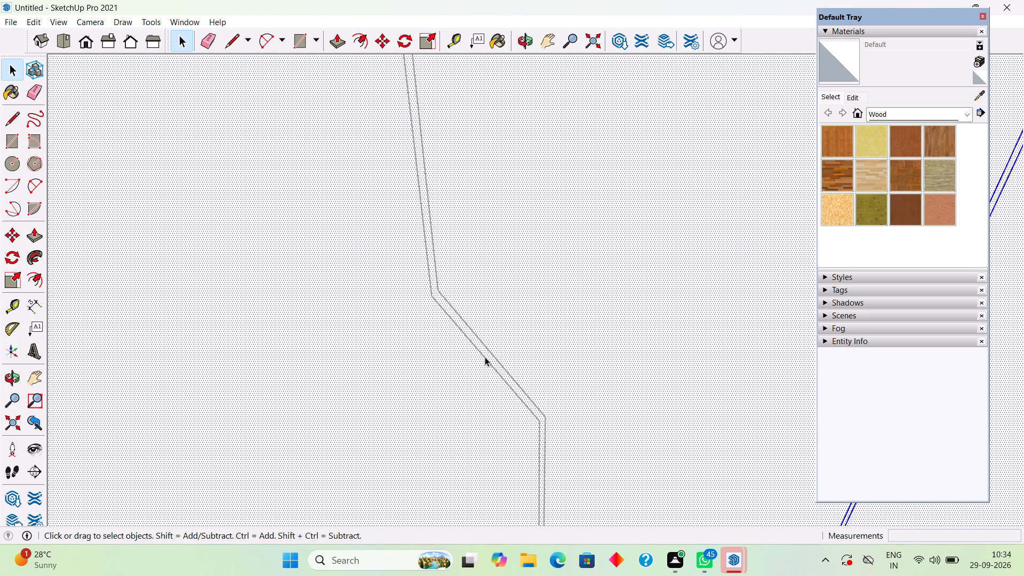
left_click(485, 357)
triple_click(484, 351)
left_click(484, 351)
scroll(484, 351, "down", 11)
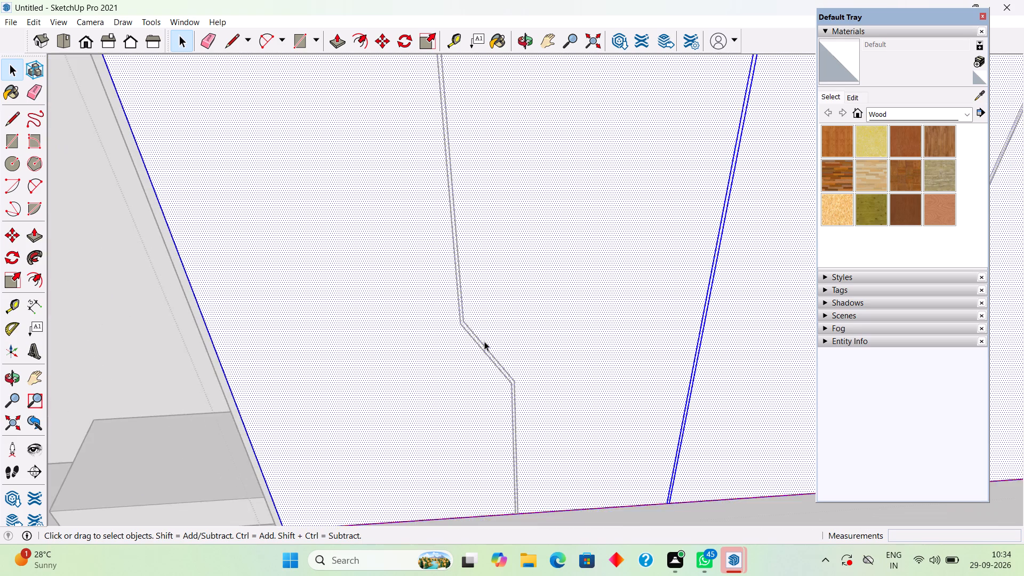
scroll(484, 341, "down", 11)
left_click(154, 158)
left_click(154, 158)
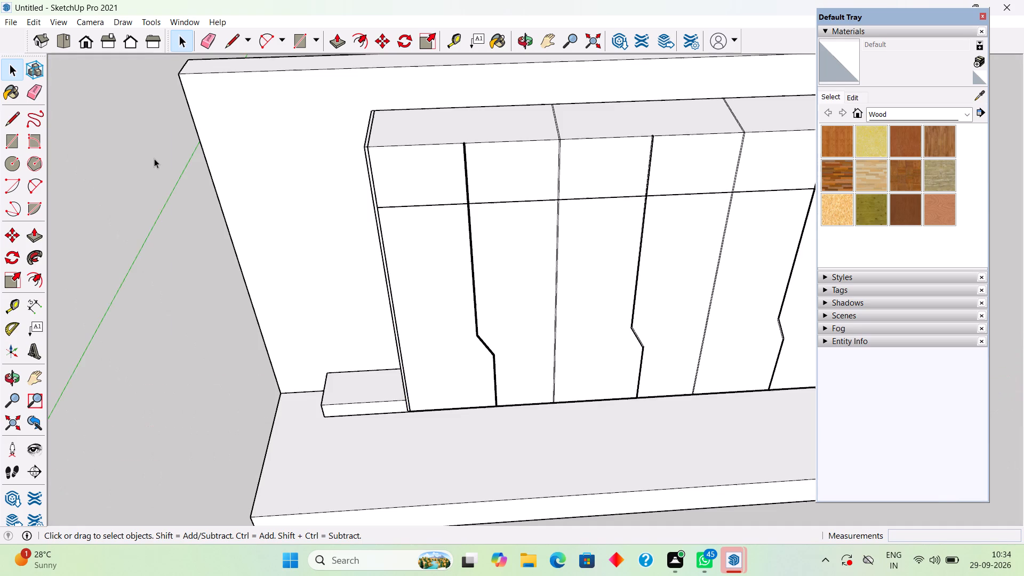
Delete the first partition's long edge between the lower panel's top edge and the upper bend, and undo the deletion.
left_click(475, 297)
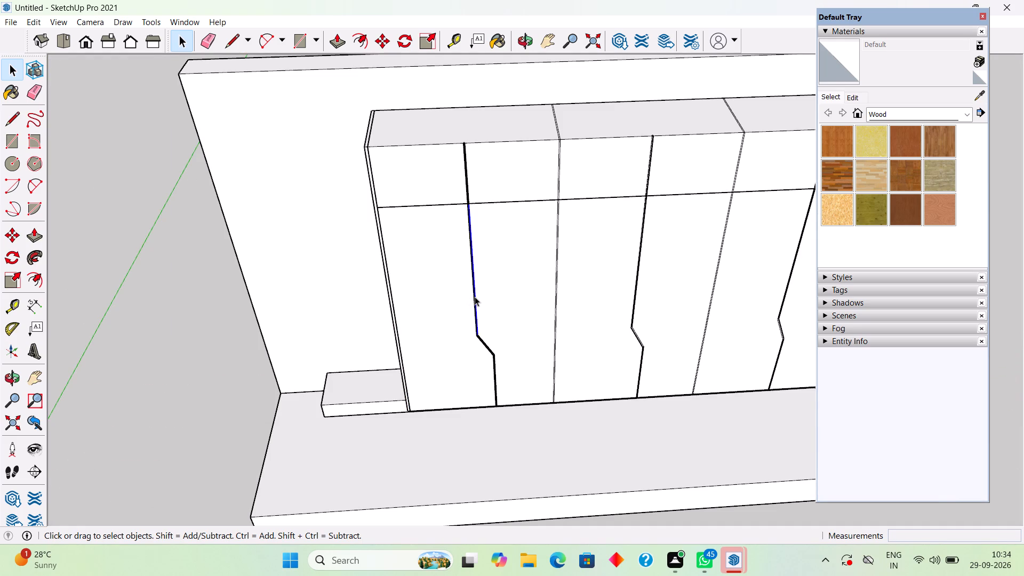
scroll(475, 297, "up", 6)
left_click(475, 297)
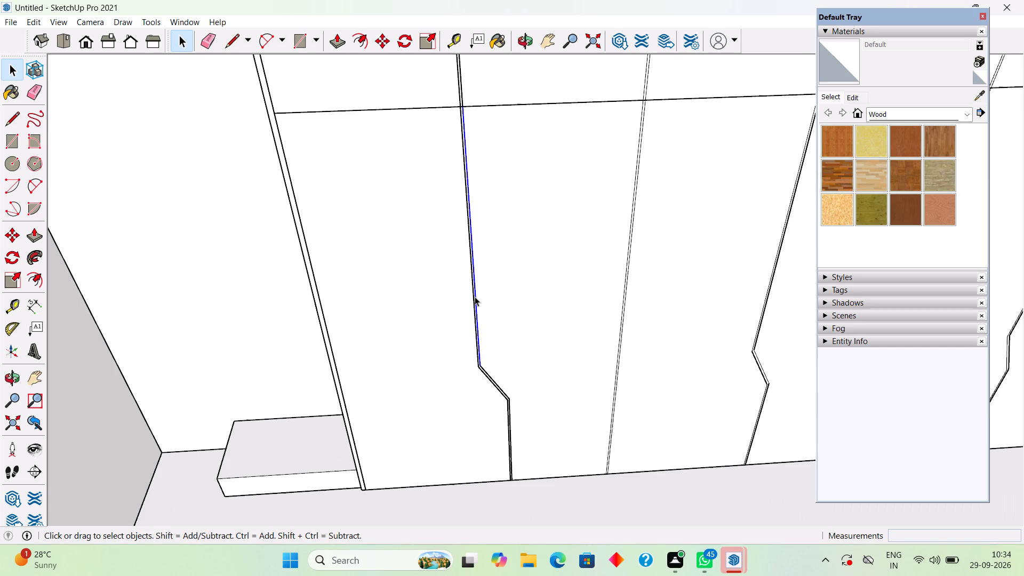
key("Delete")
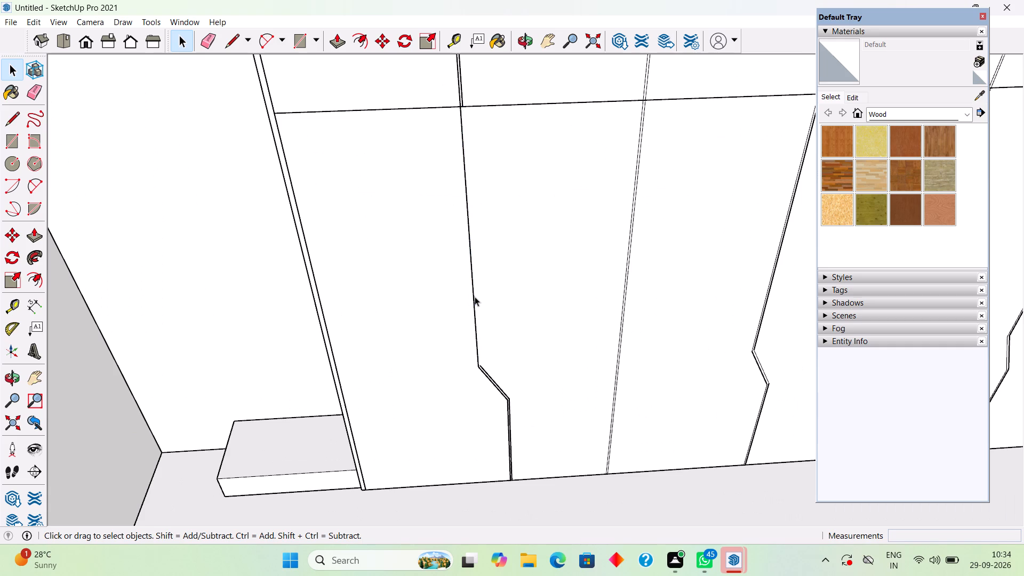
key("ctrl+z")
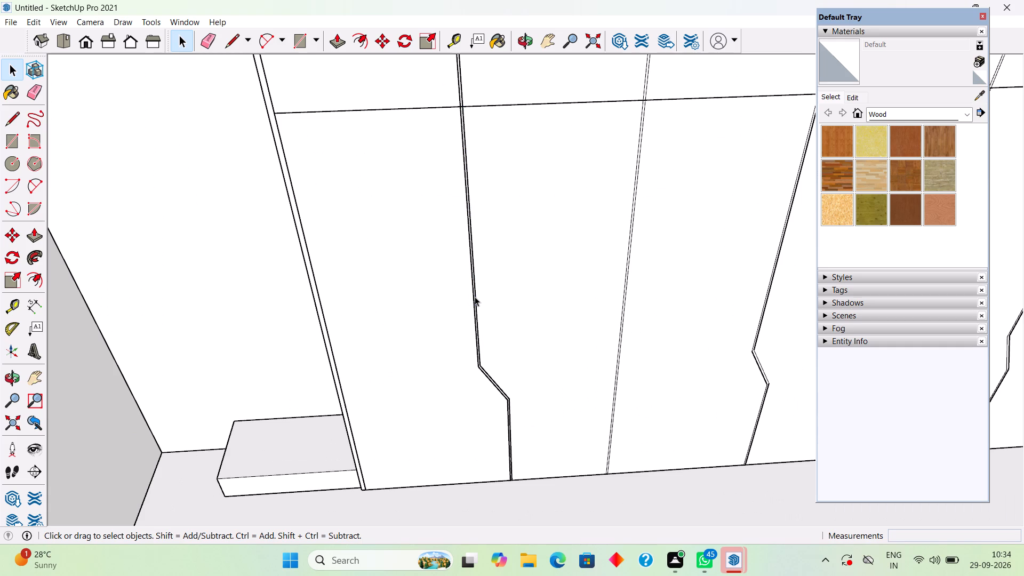
Erase the first partition's long straight edge facing the wardrobe's centre, above and below the lower panel's top edge, undoing the accidental panel erasure.
scroll(475, 297, "down", 4)
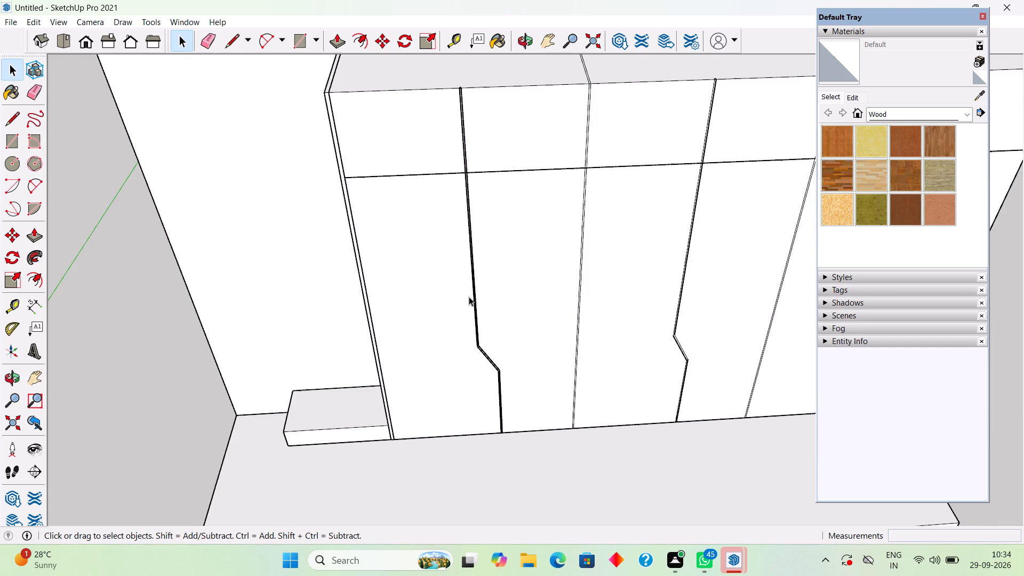
left_click(463, 140)
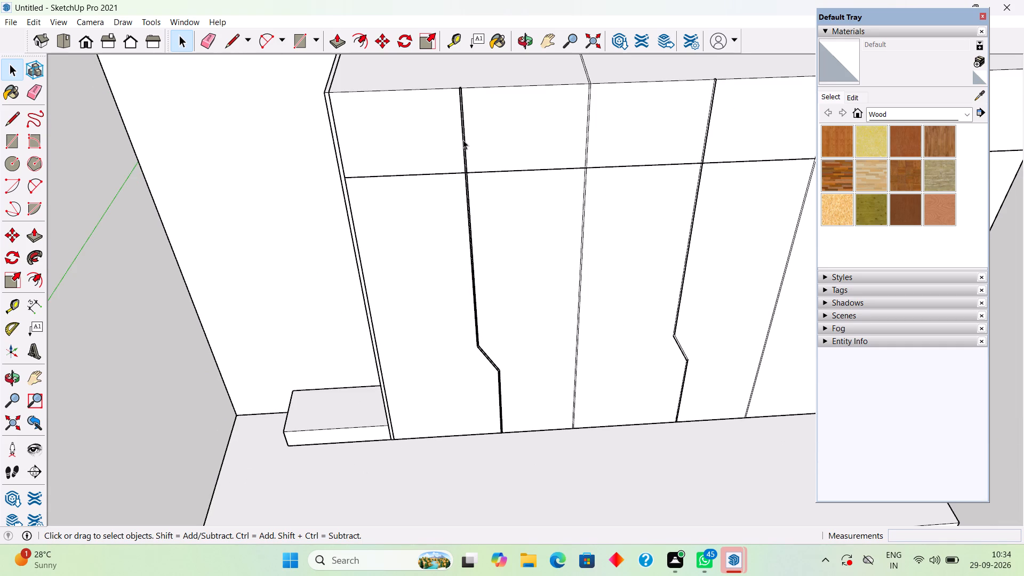
scroll(462, 140, "up", 5)
left_click(462, 140)
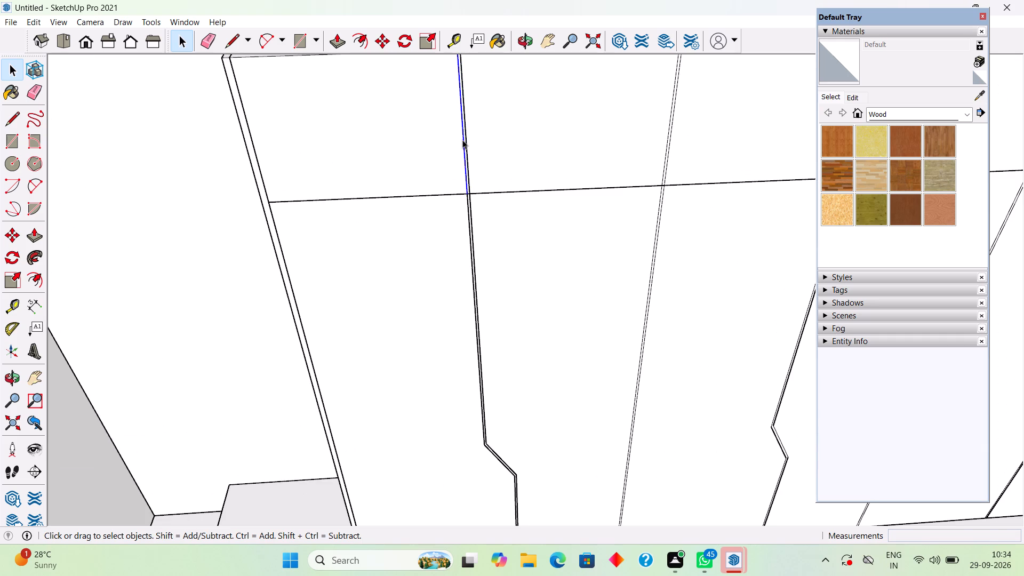
key("e")
left_click(479, 305)
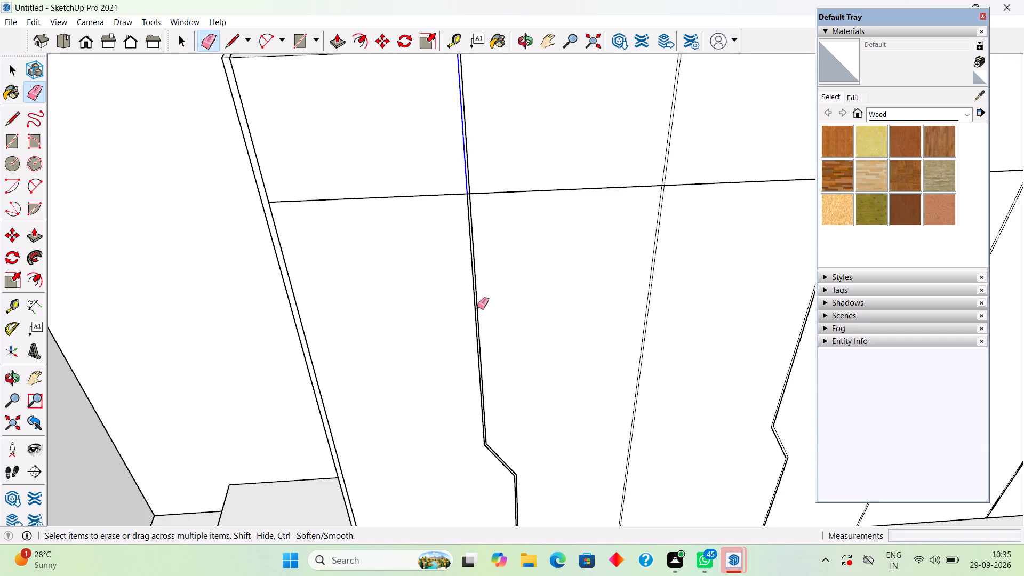
left_click(477, 307)
left_click(475, 313)
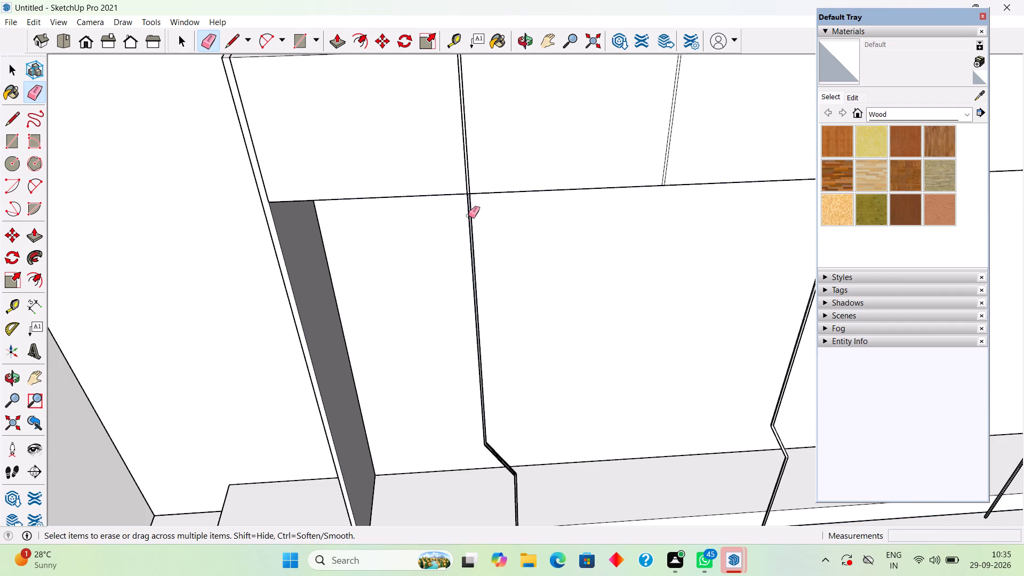
key("ctrl+z")
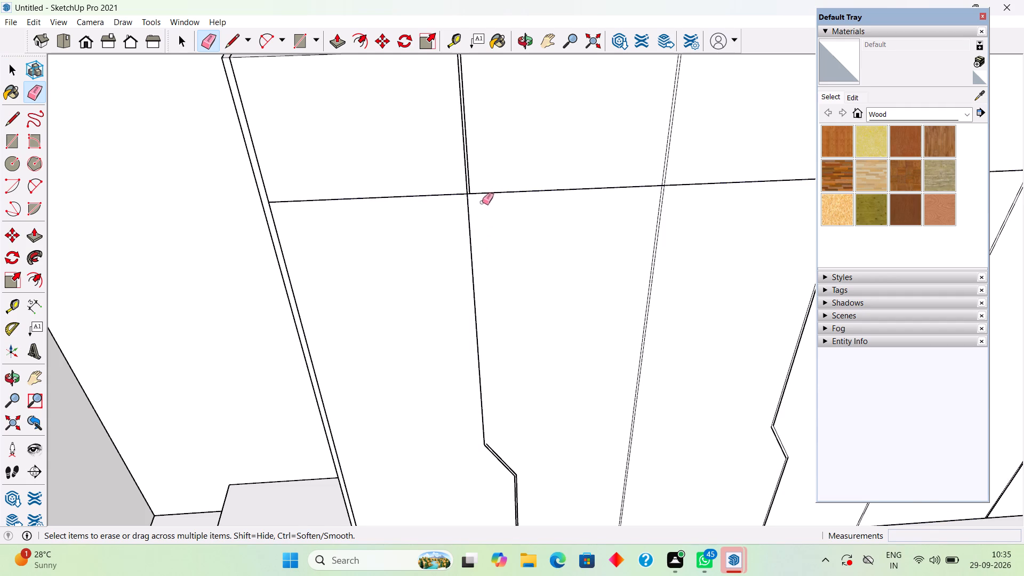
left_click(468, 186)
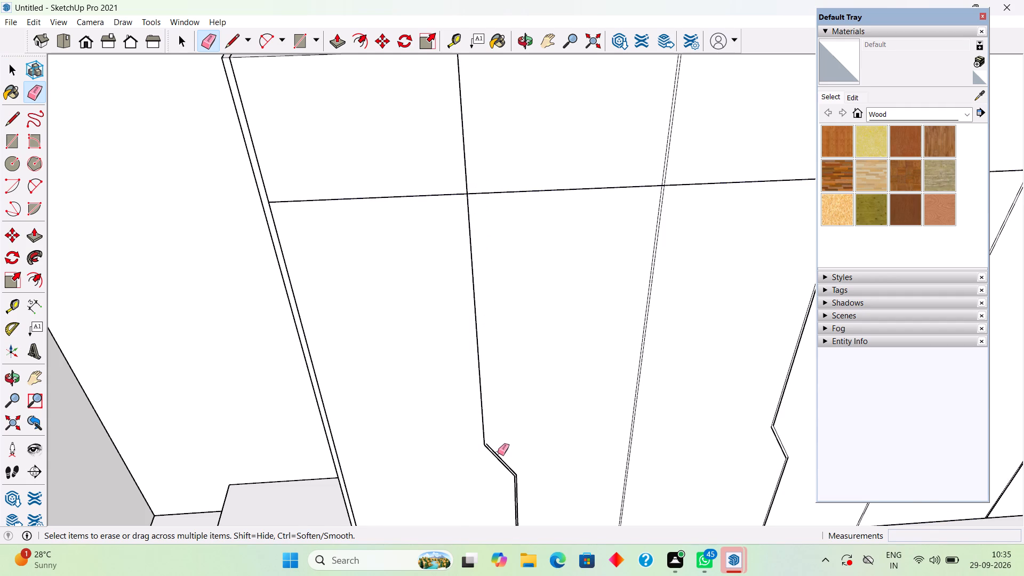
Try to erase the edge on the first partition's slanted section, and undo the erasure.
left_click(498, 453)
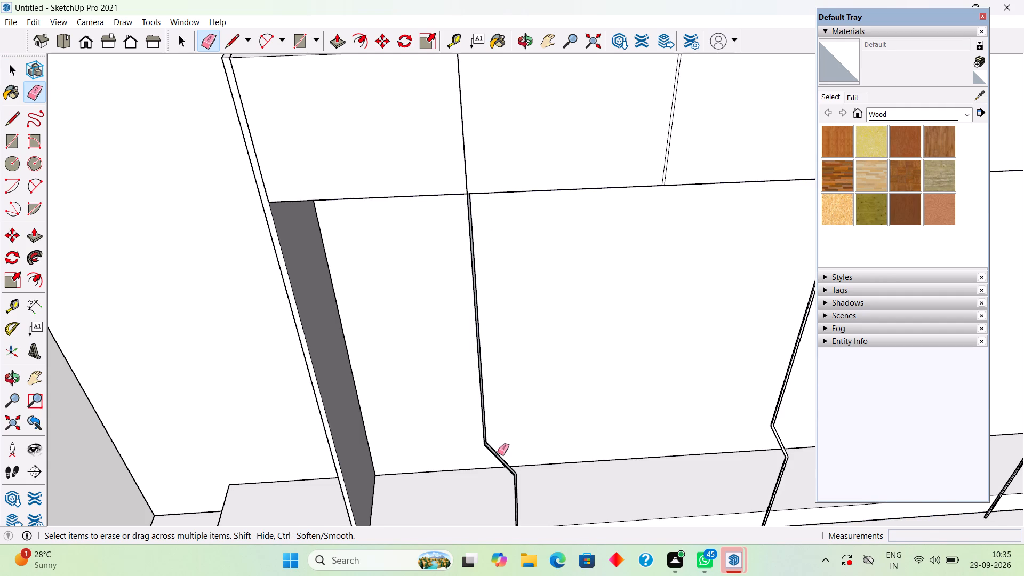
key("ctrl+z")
Examine the first partition's edges and the other stepped partitions across the whole wardrobe front.
scroll(488, 415, "down", 6)
key("space")
scroll(509, 433, "up", 2)
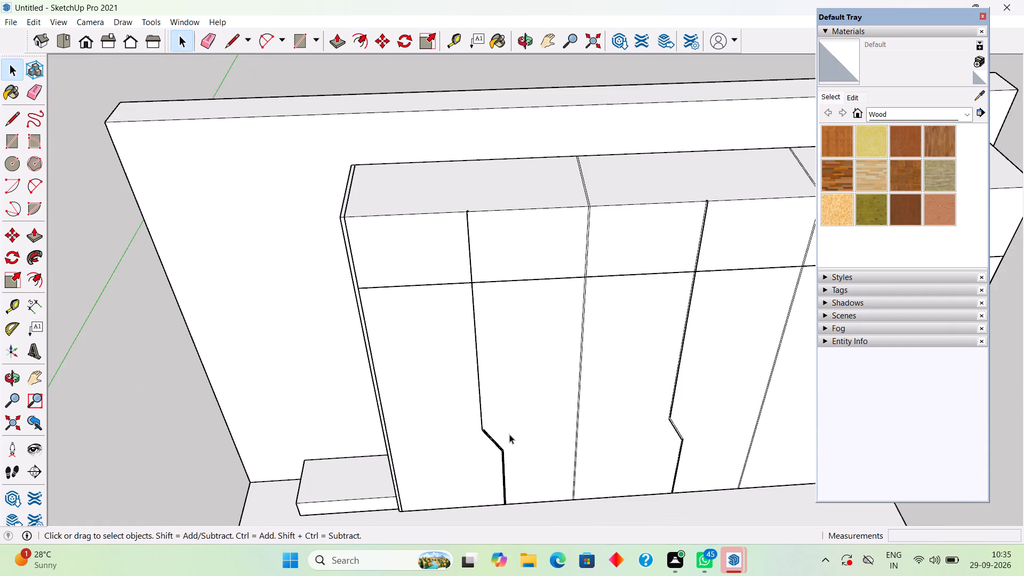
scroll(509, 434, "up", 1)
middle_click_drag(502, 488, 480, 415)
scroll(481, 413, "down", 12)
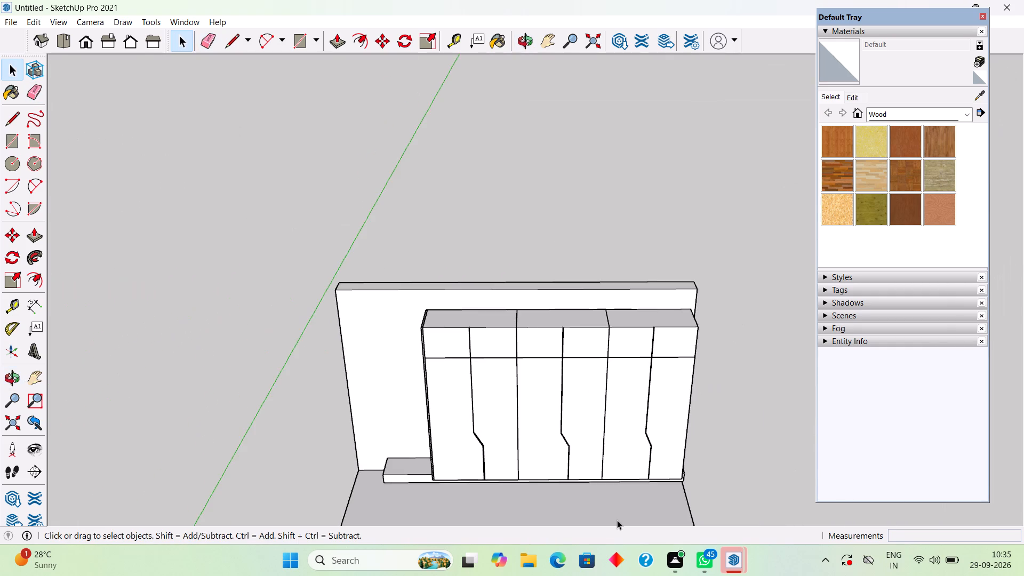
scroll(617, 512, "up", 7)
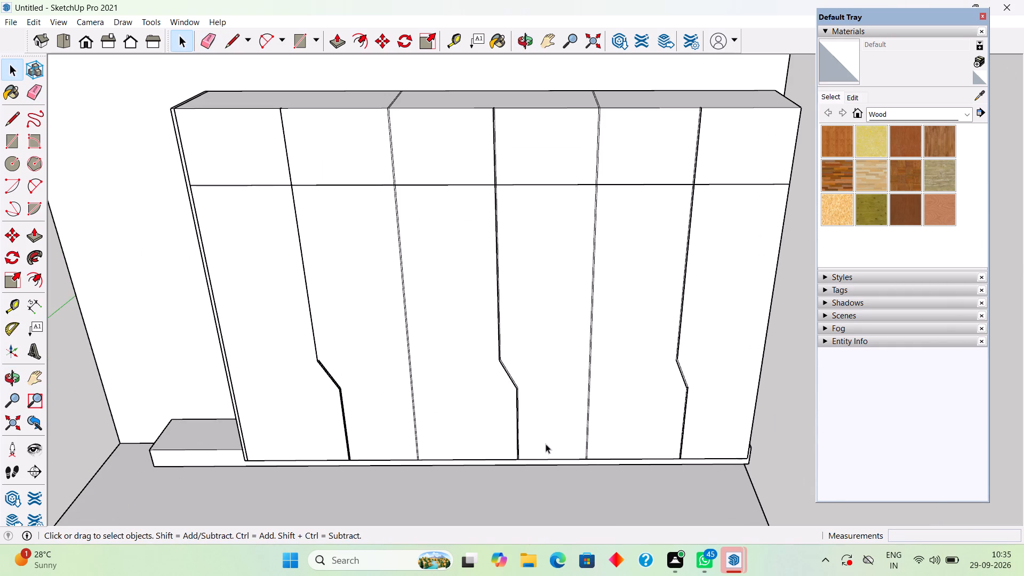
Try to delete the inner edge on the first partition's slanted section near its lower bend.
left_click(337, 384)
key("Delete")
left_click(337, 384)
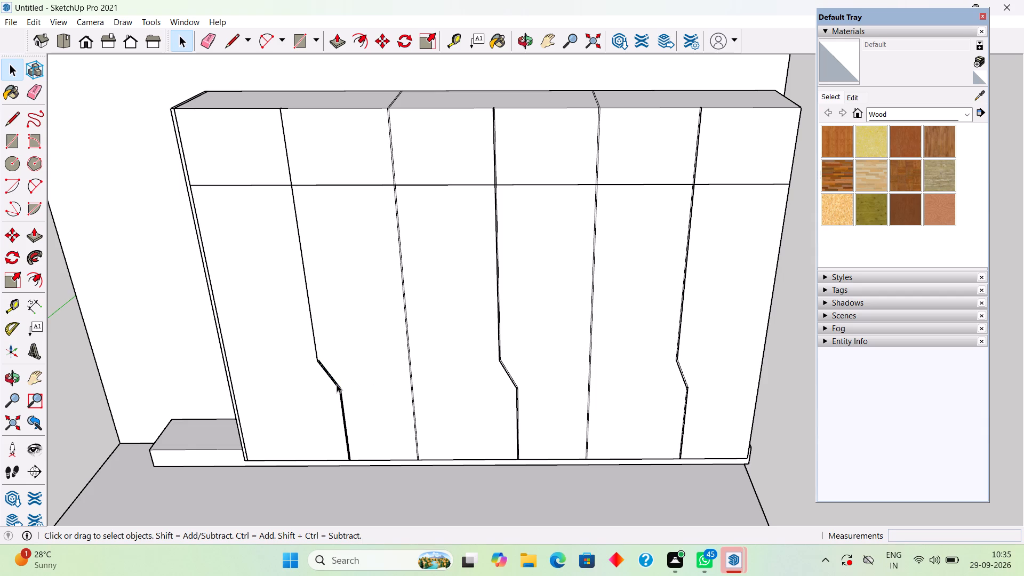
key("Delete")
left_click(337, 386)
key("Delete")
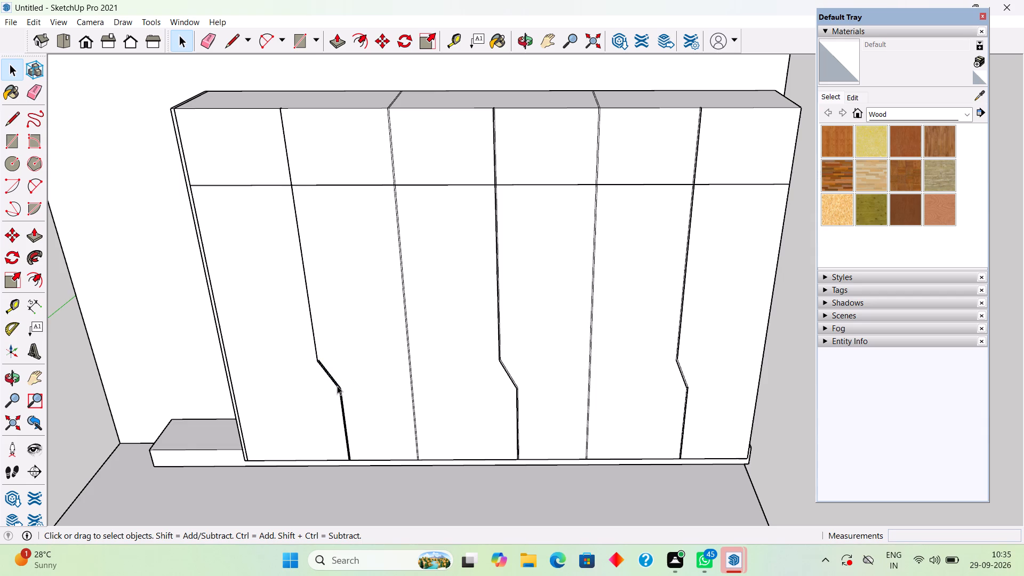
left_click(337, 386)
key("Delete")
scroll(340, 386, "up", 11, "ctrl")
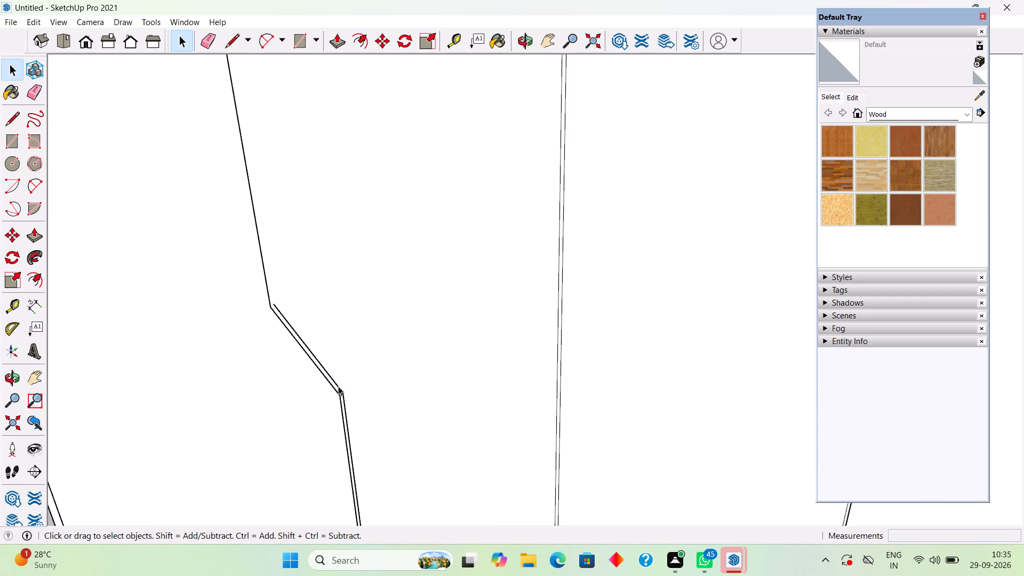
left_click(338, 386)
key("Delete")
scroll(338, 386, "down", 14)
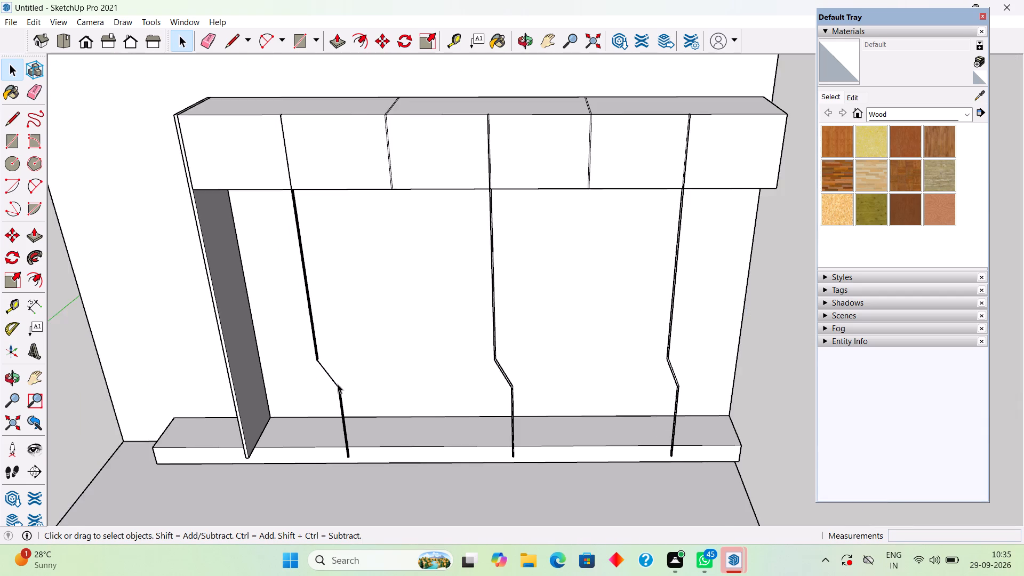
Undo the recent deletions back through the first partition's long straight edges, and leave the lower panel group's editing.
key("ctrl+z")
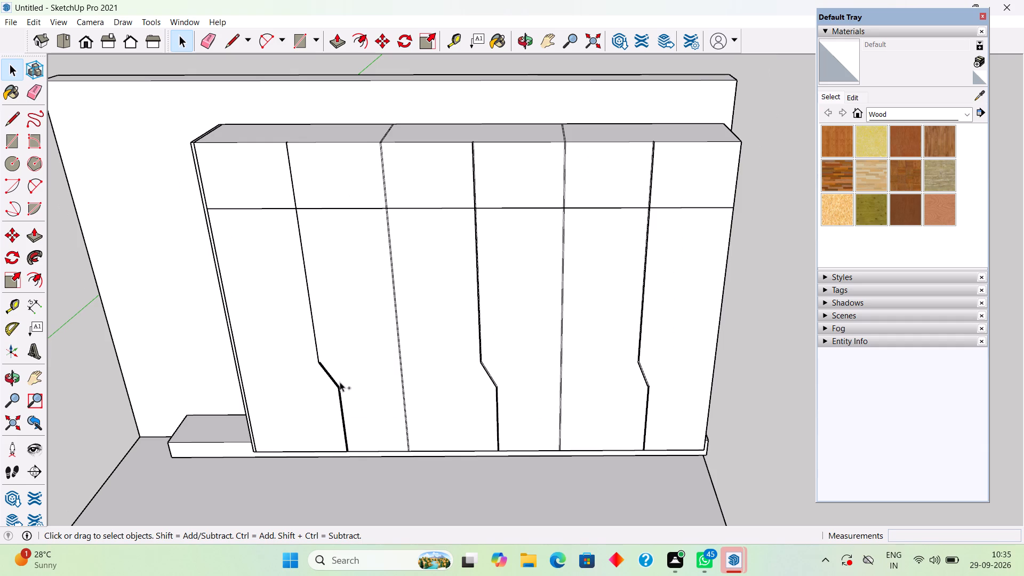
key("ctrl+z")
key("ctrl+z")
key("ctrl+z")
scroll(339, 382, "down", 4)
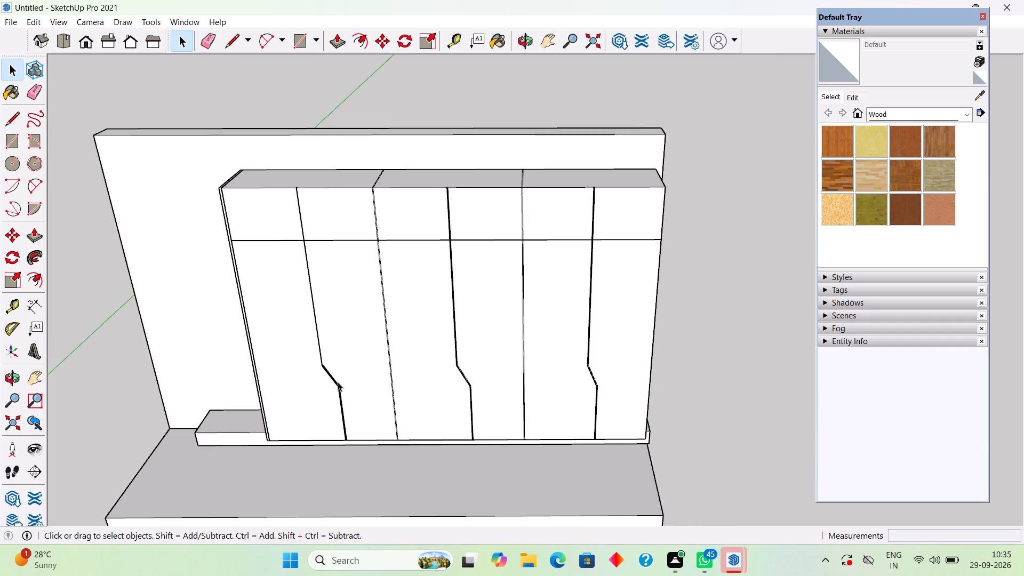
scroll(321, 383, "up", 5)
key("ctrl+z")
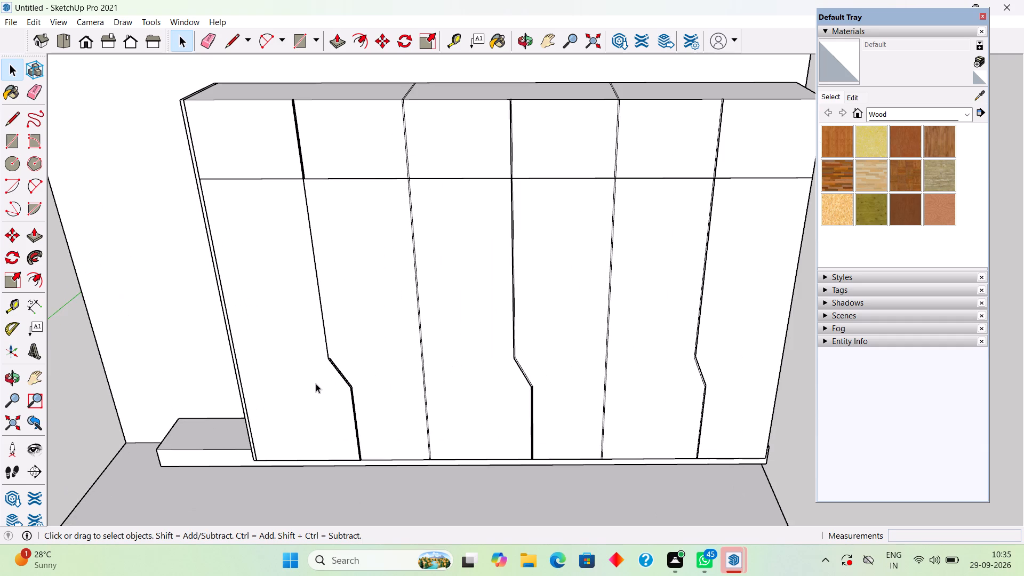
key("ctrl+z")
key("ctrl+z")
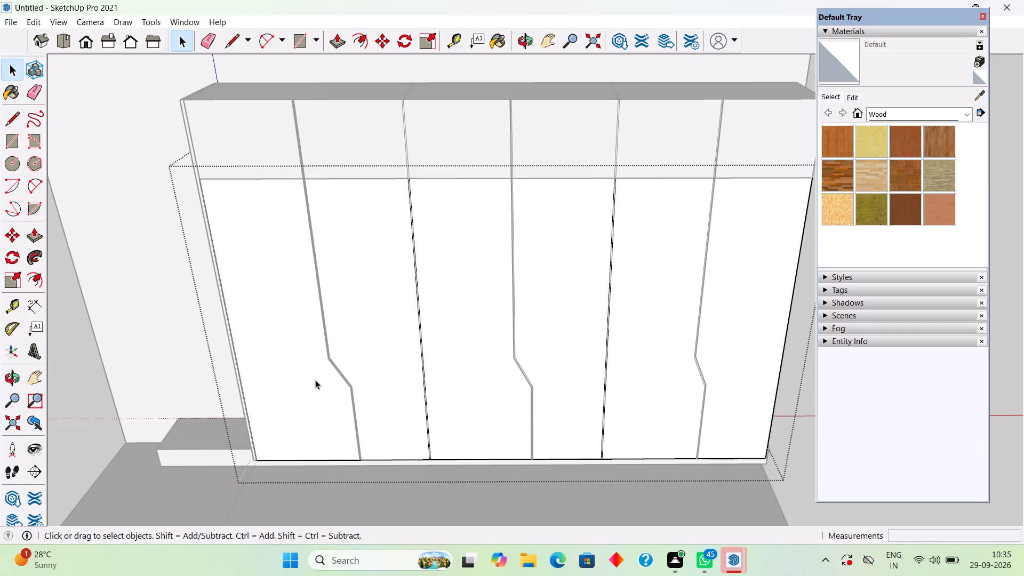
scroll(315, 380, "down", 5)
left_click(657, 233)
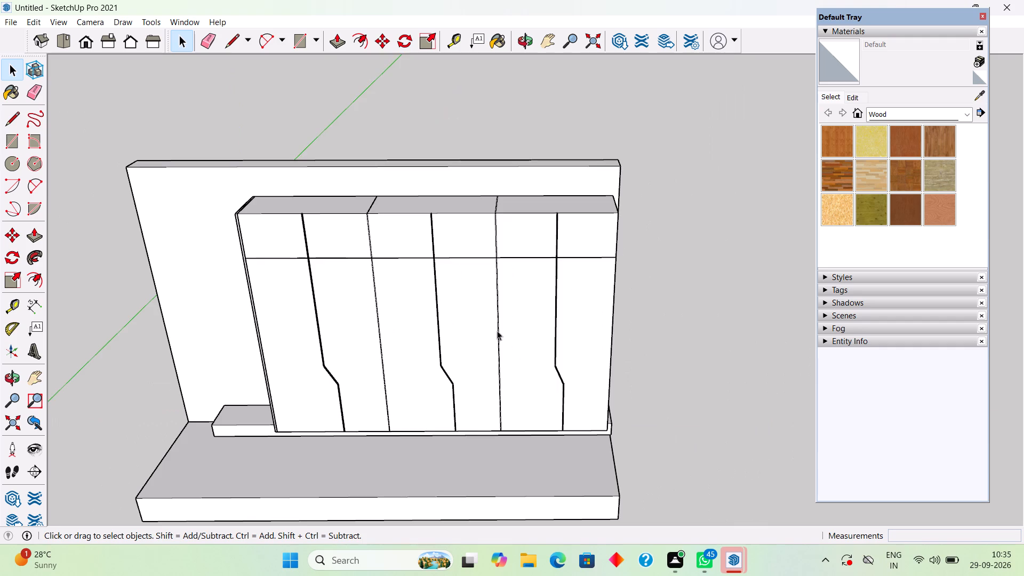
Inspect the first partition's top end and its edges on the upper panel from above, without editing the upper group.
scroll(449, 344, "down", 3)
middle_click_drag(303, 339, 671, 502)
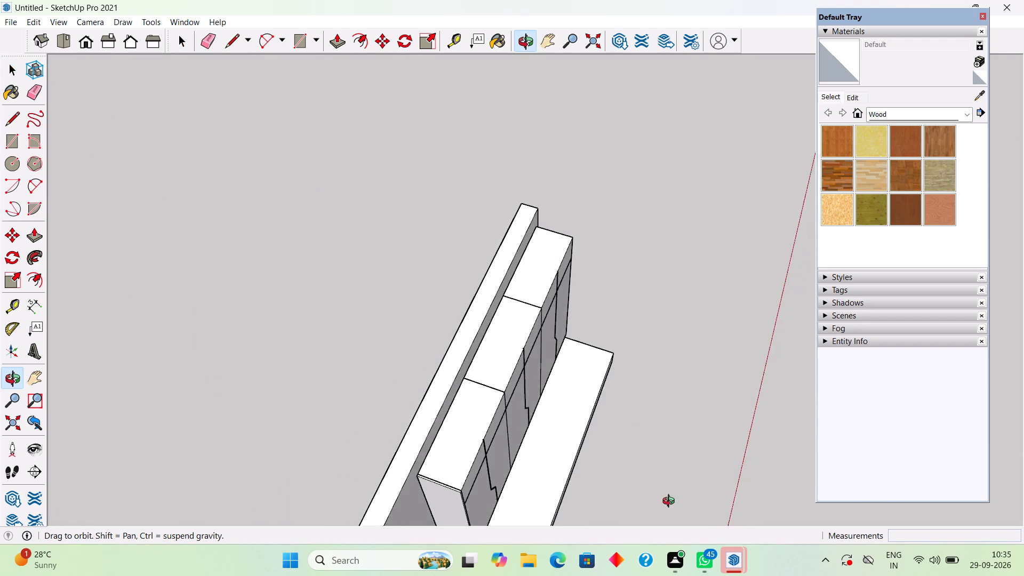
middle_click_drag(671, 502, 752, 501)
scroll(556, 458, "up", 14)
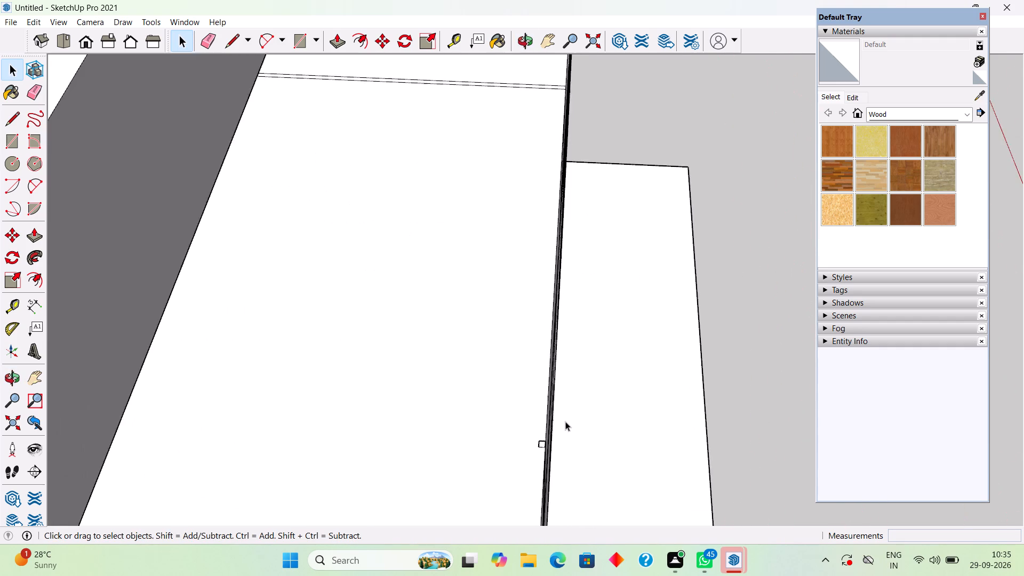
scroll(565, 421, "up", 2)
scroll(565, 421, "down", 2)
scroll(565, 421, "up", 1)
scroll(565, 414, "down", 3)
middle_click_drag(524, 419, 516, 419)
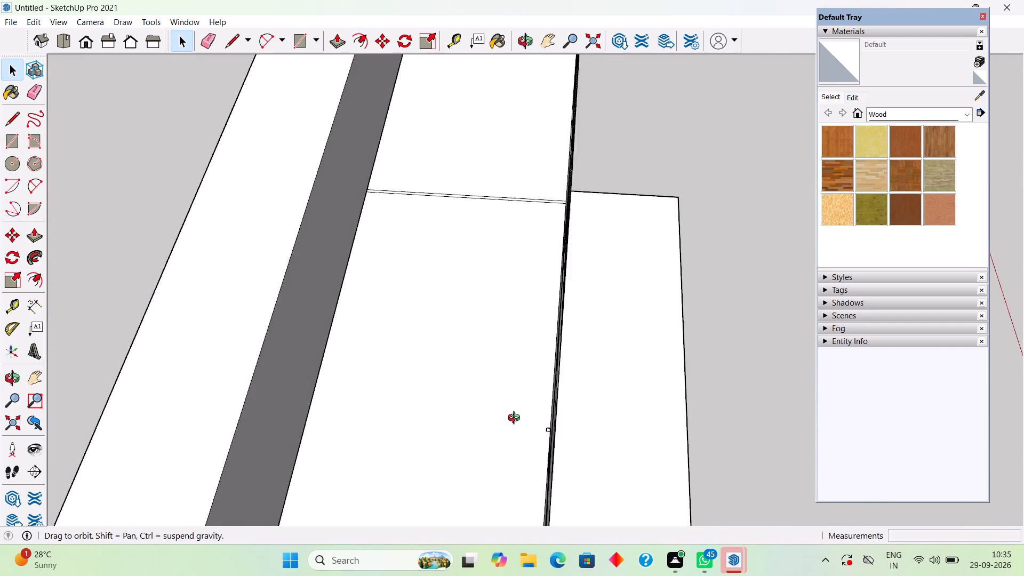
middle_click_drag(516, 419, 274, 394)
scroll(274, 394, "down", 2)
scroll(362, 390, "up", 2)
left_click(371, 388)
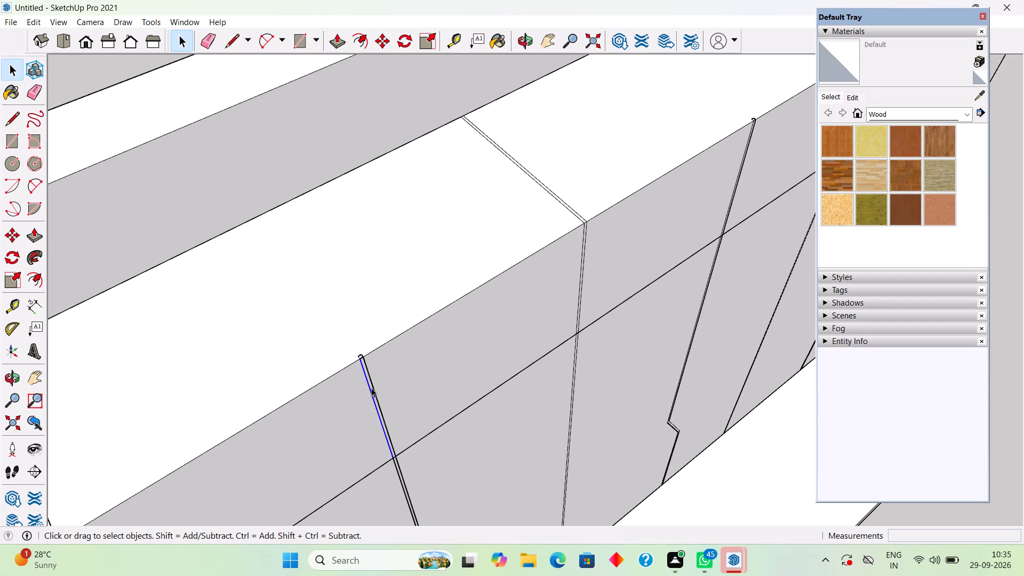
scroll(367, 391, "up", 5)
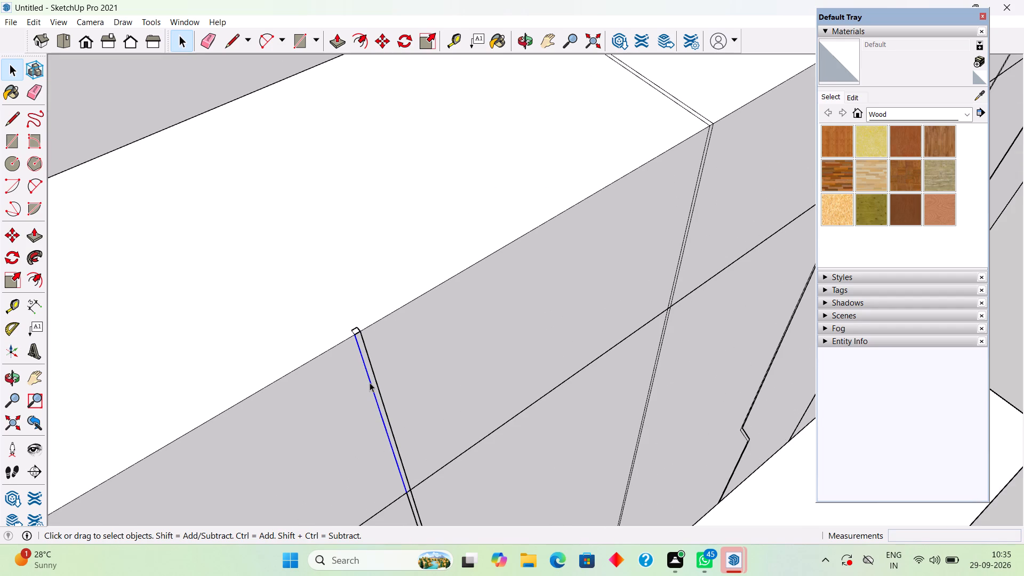
left_click(371, 371)
double_click(371, 375)
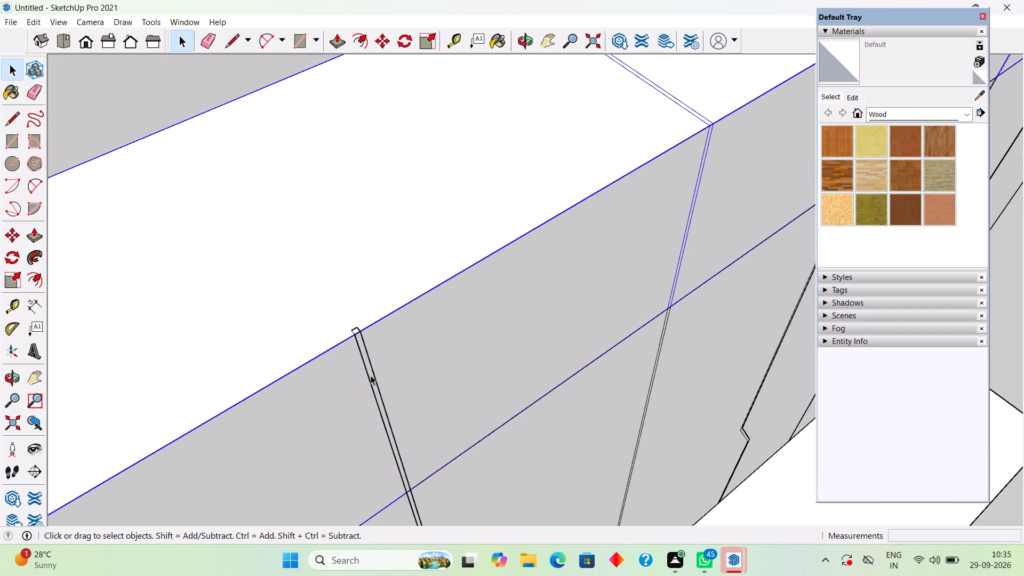
double_click(371, 375)
scroll(369, 368, "down", 14)
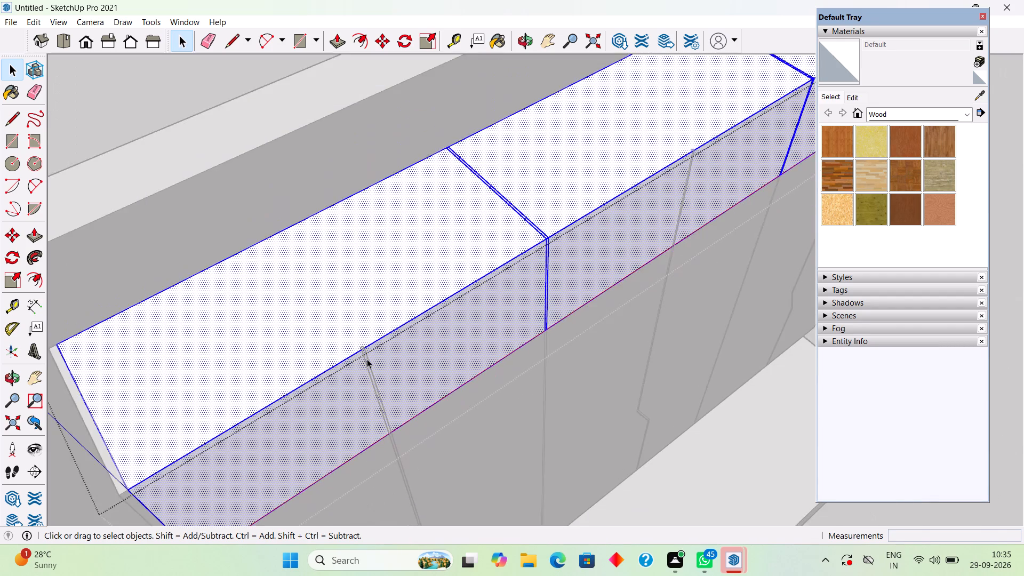
scroll(367, 359, "down", 4)
left_click(302, 129)
Examine the stepped partitions' double edges across the wardrobe front, especially the first partition's top end.
middle_click_drag(407, 353, 322, 229)
scroll(322, 229, "down", 9)
scroll(225, 413, "up", 5)
middle_click_drag(300, 397, 218, 359)
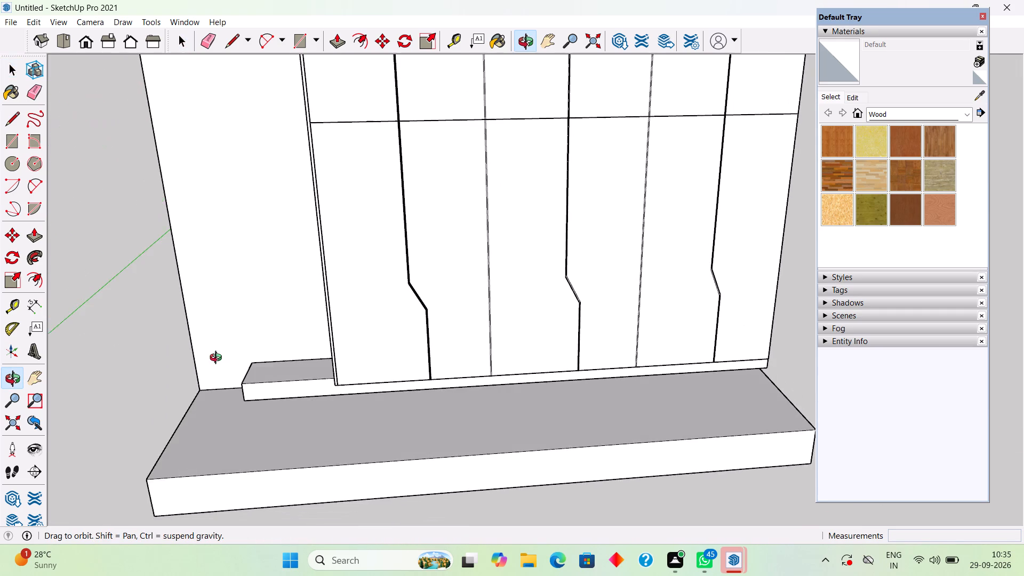
middle_click_drag(218, 359, 196, 387)
scroll(273, 319, "down", 4)
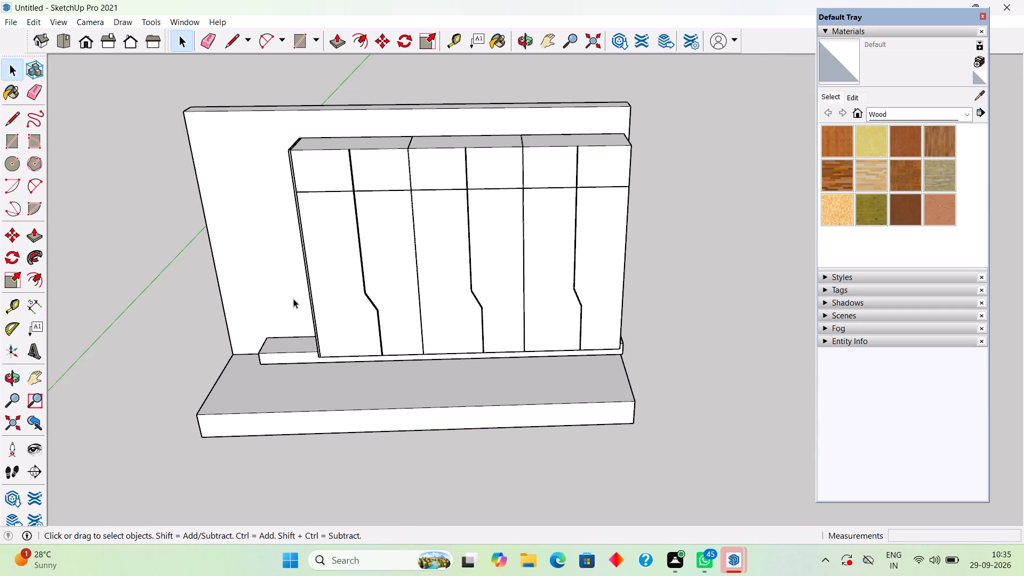
scroll(350, 258, "up", 5)
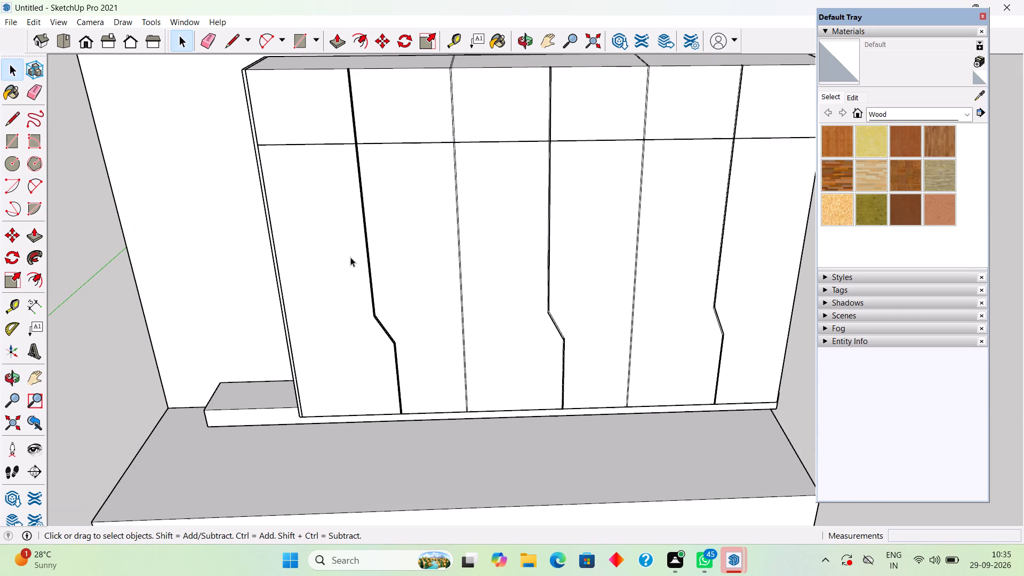
scroll(364, 244, "up", 1)
scroll(364, 244, "down", 4)
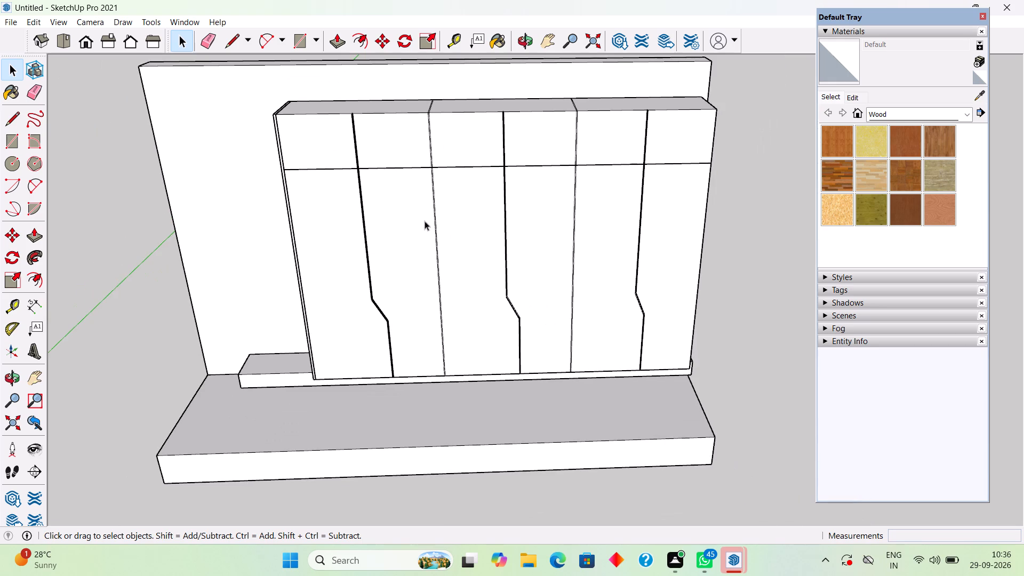
left_click(506, 218)
left_click(789, 214)
scroll(324, 267, "up", 3)
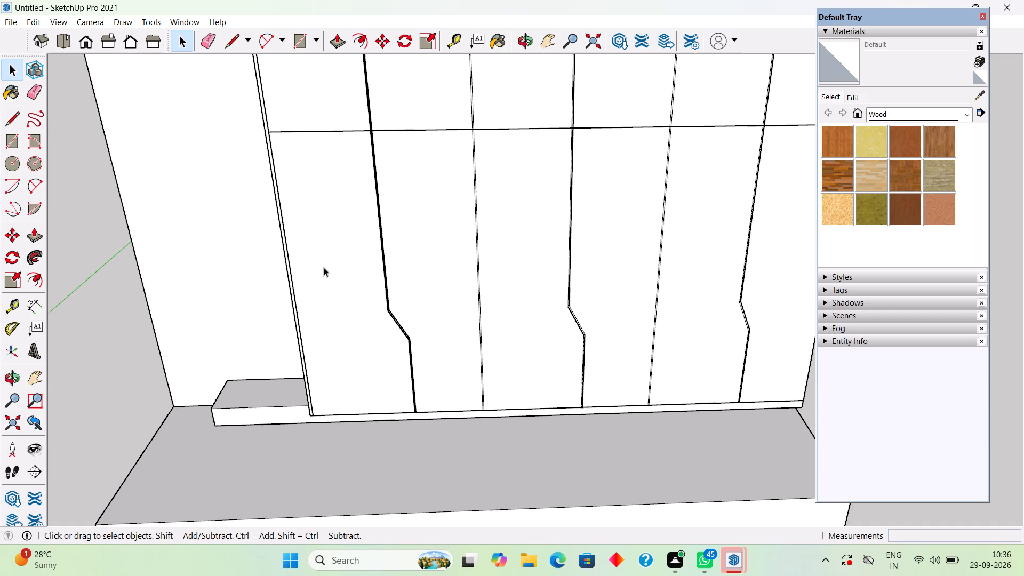
scroll(358, 239, "down", 8)
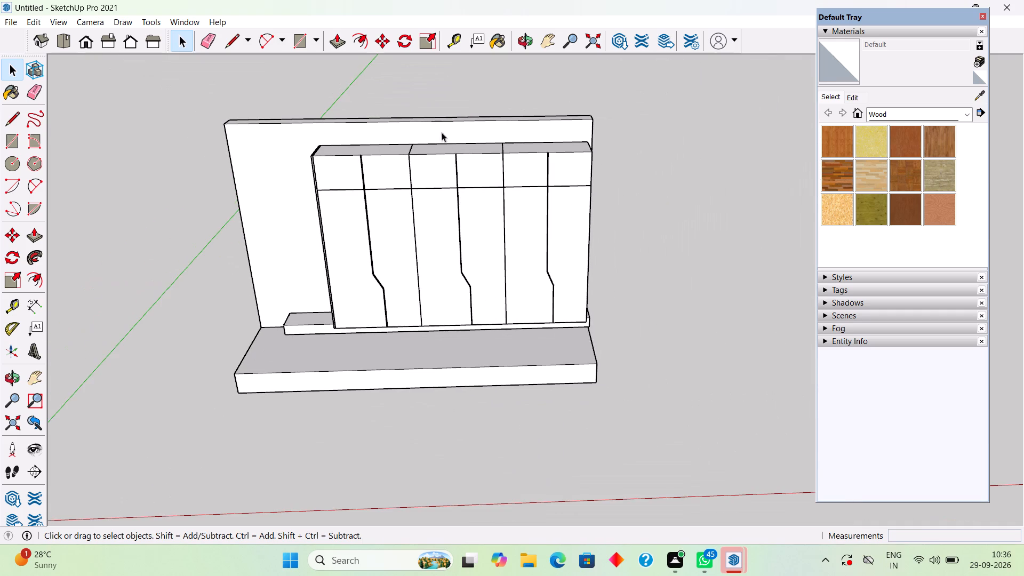
scroll(435, 126, "up", 4)
scroll(378, 180, "up", 1)
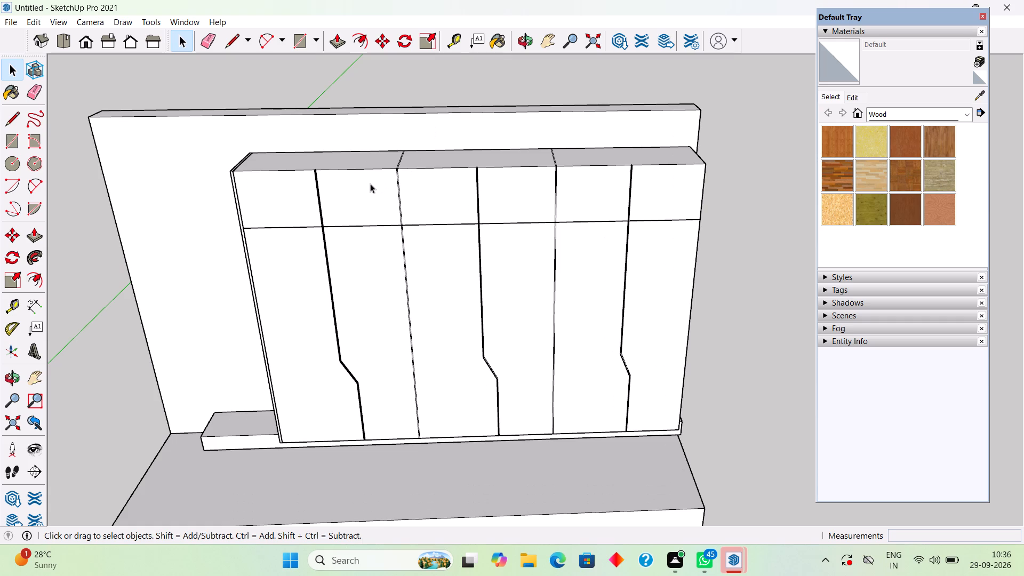
scroll(306, 154, "up", 9)
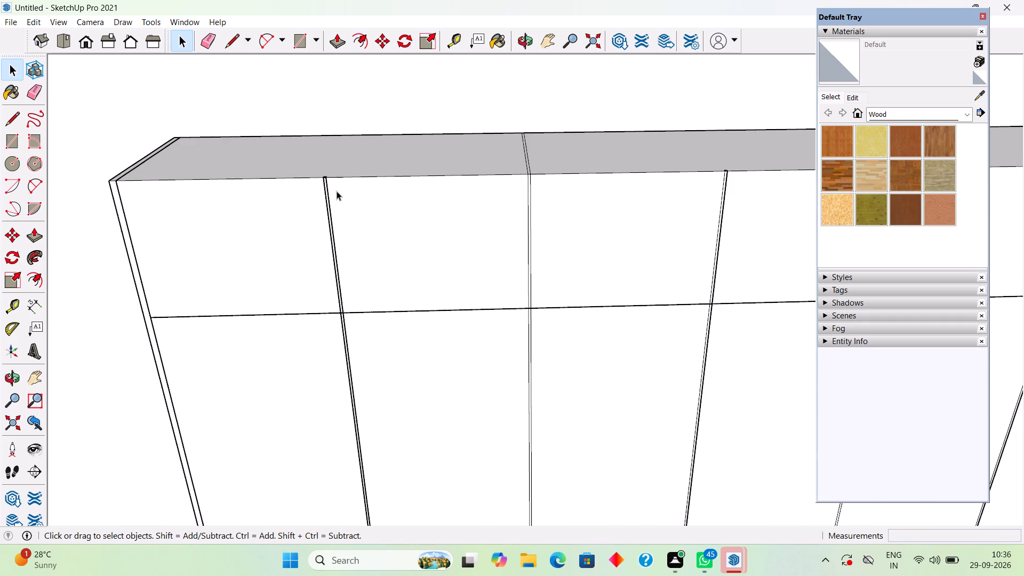
scroll(337, 191, "up", 5)
left_click(323, 180)
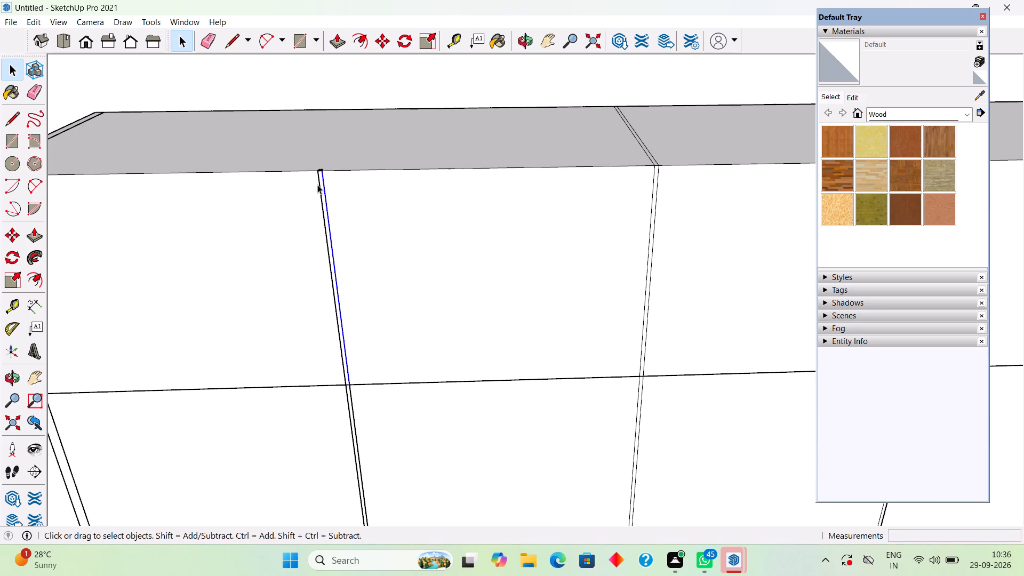
scroll(357, 210, "down", 12)
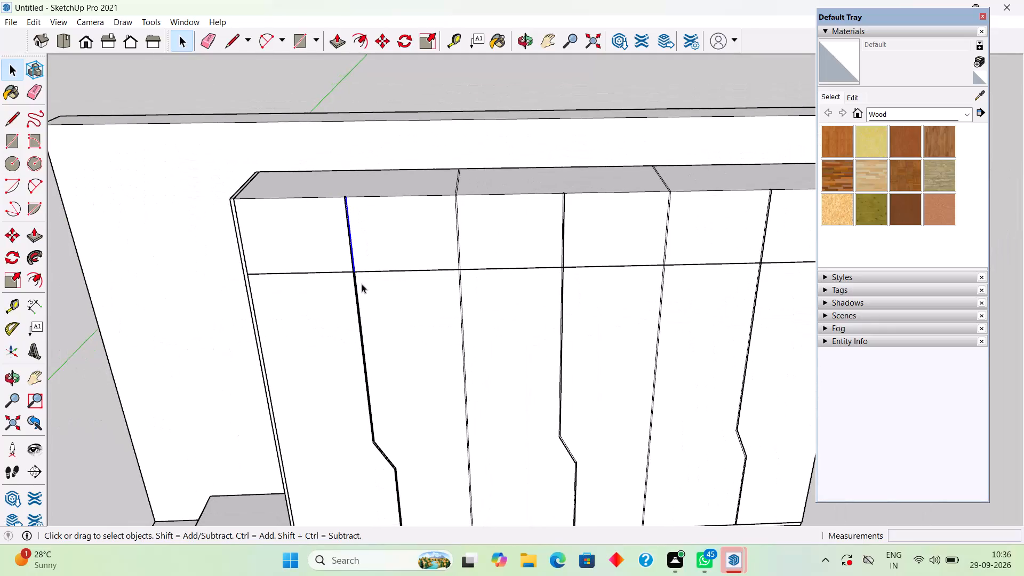
Hide the wardrobe's upper panel group and lower panel group, isolating the three stepped partitions.
left_click(329, 294)
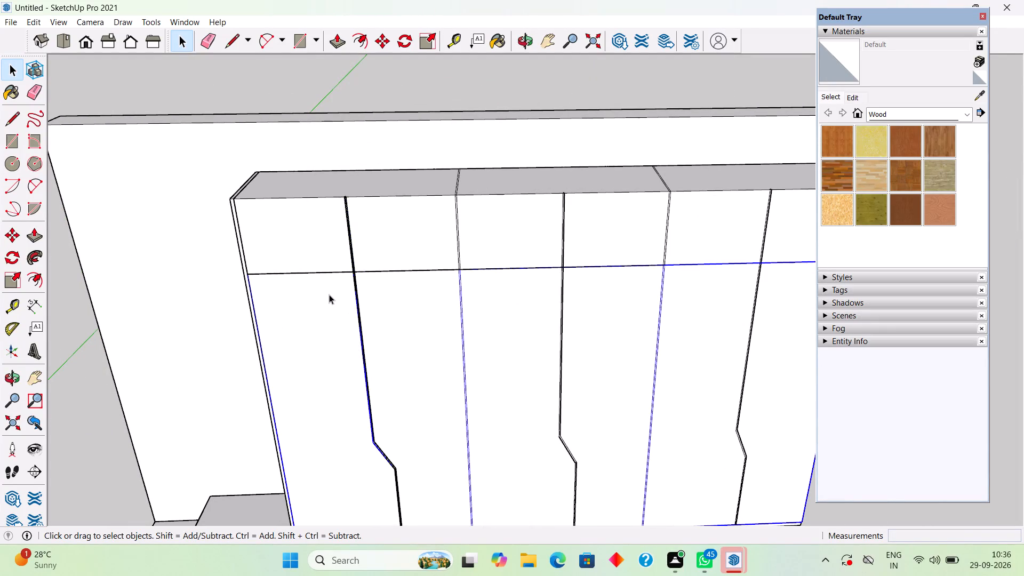
scroll(330, 290, "down", 4)
middle_click_drag(332, 309, 365, 224)
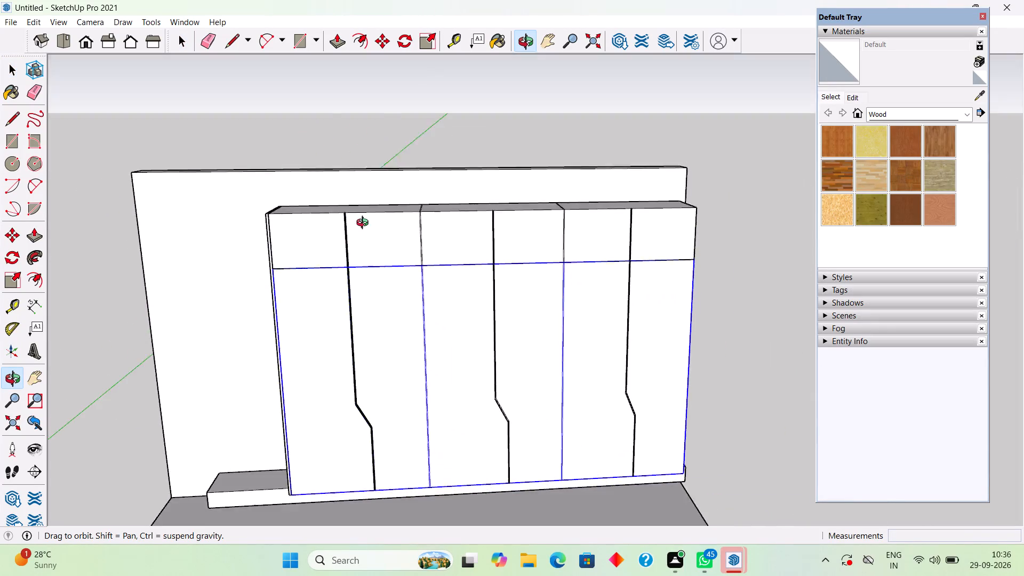
middle_click_drag(365, 224, 457, 389)
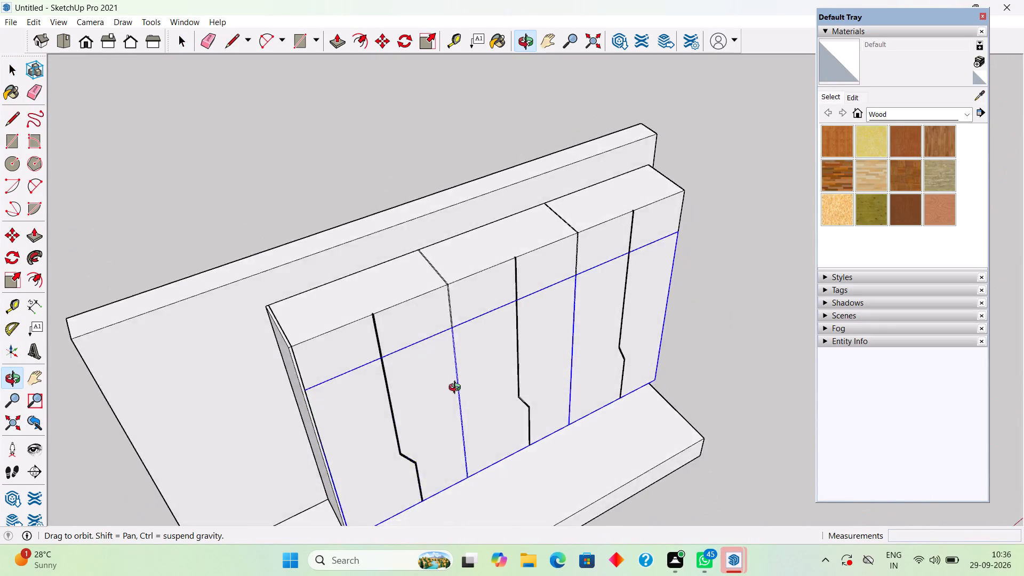
middle_click_drag(457, 389, 422, 397)
scroll(371, 393, "up", 2)
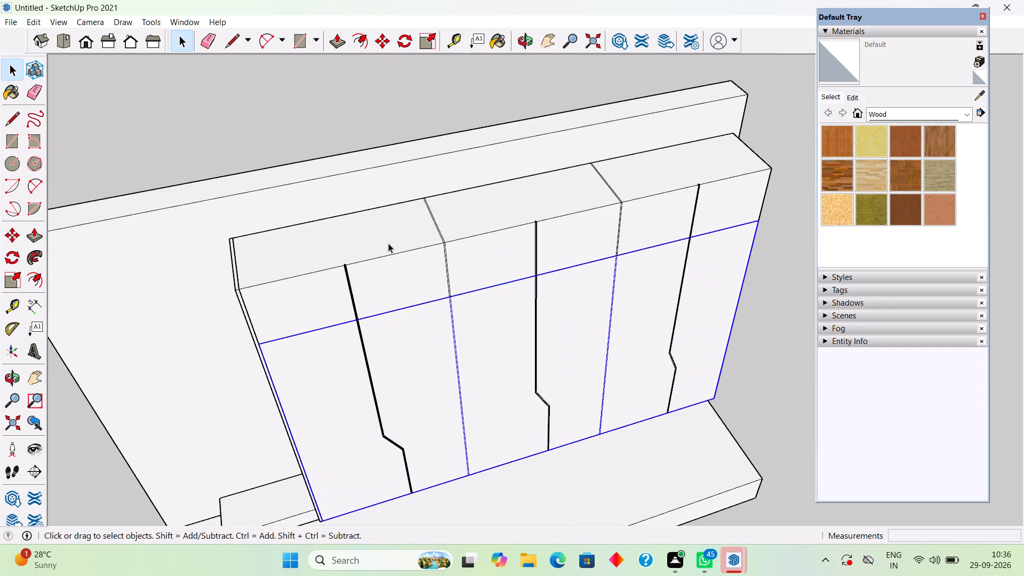
left_click(389, 245)
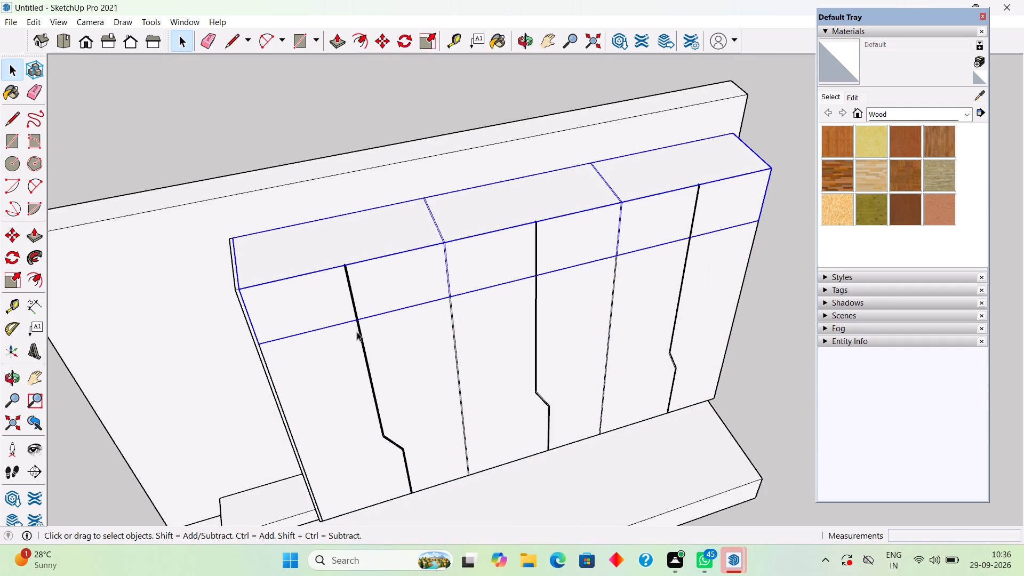
right_click(381, 302)
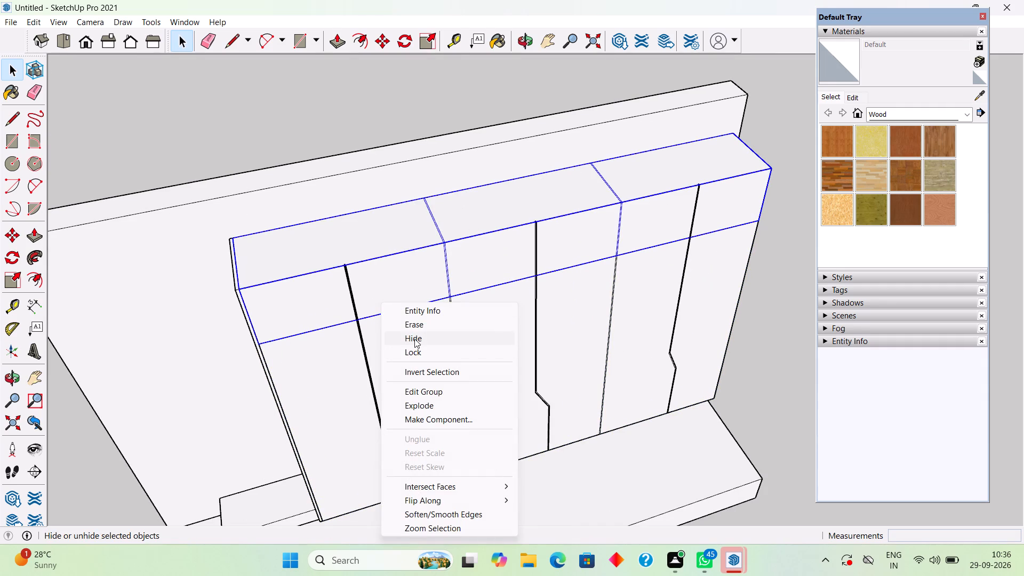
left_click(414, 339)
left_click(405, 350)
right_click(405, 350)
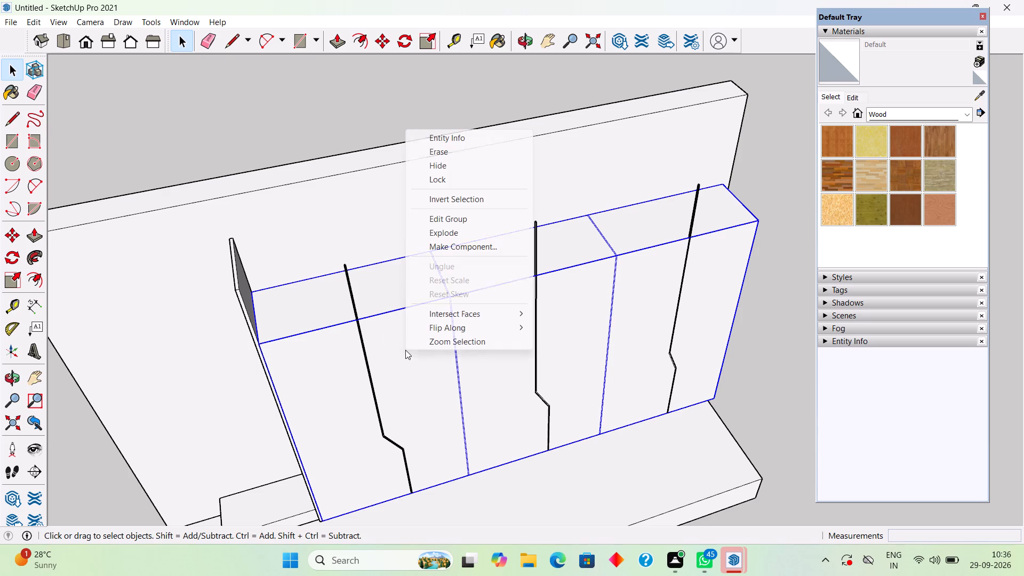
left_click(444, 163)
middle_click_drag(370, 357, 587, 290)
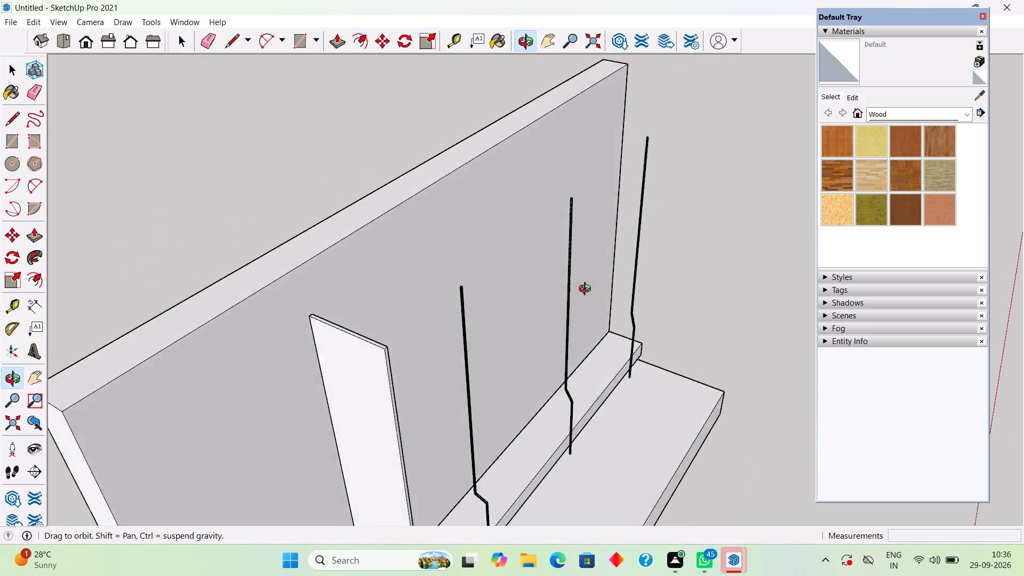
Delete the first stepped partition's doubled upper straight edges, starting with those nearest its top end.
middle_click_drag(587, 290, 641, 204)
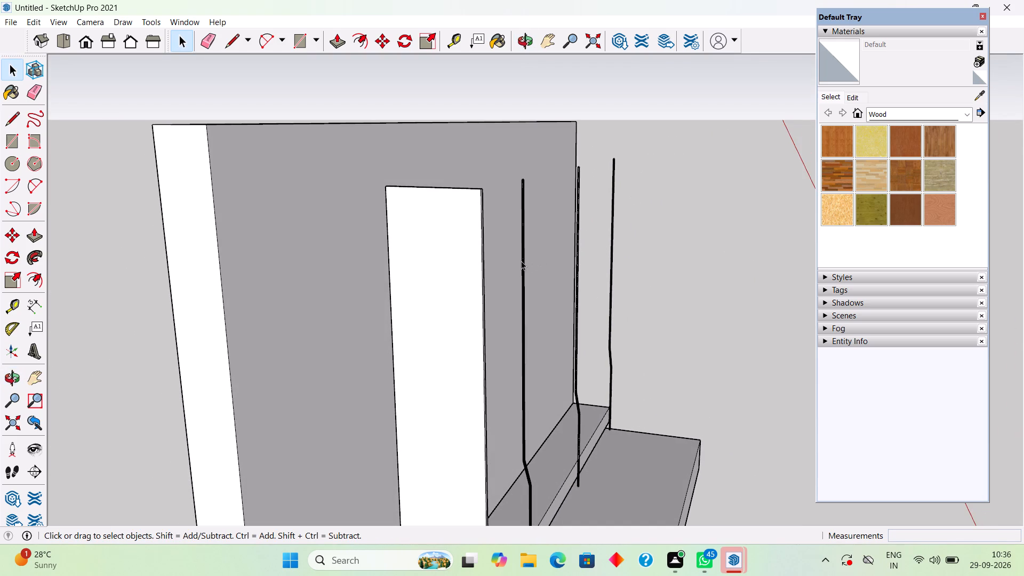
left_click(524, 259)
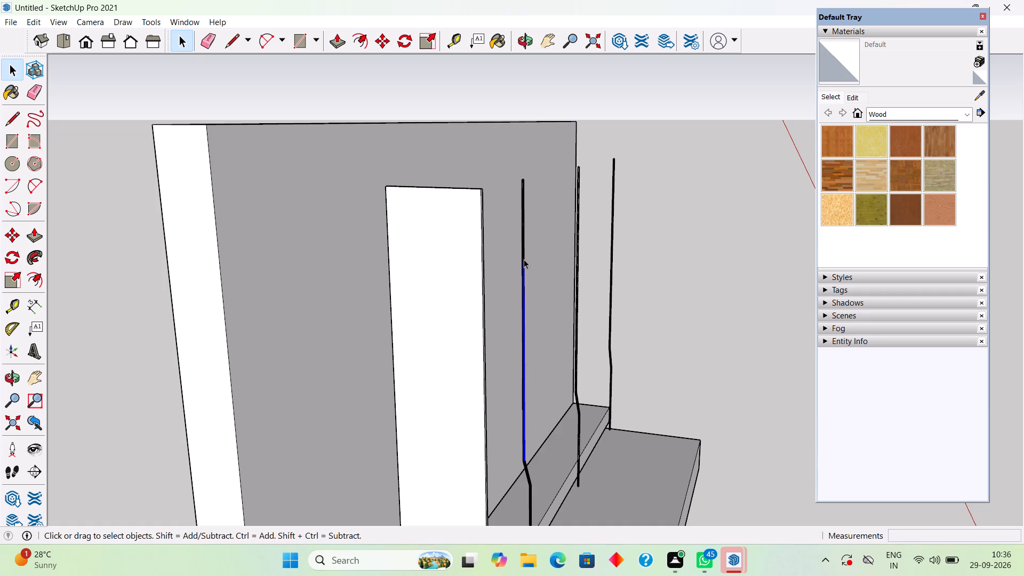
key("Delete")
left_click(524, 259)
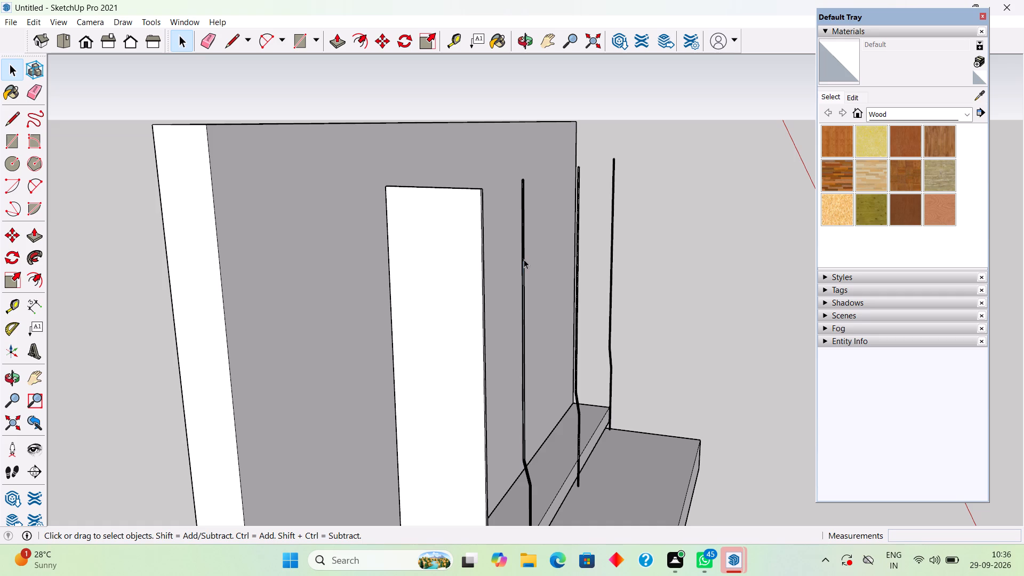
key("Delete")
middle_click_drag(524, 260, 516, 260)
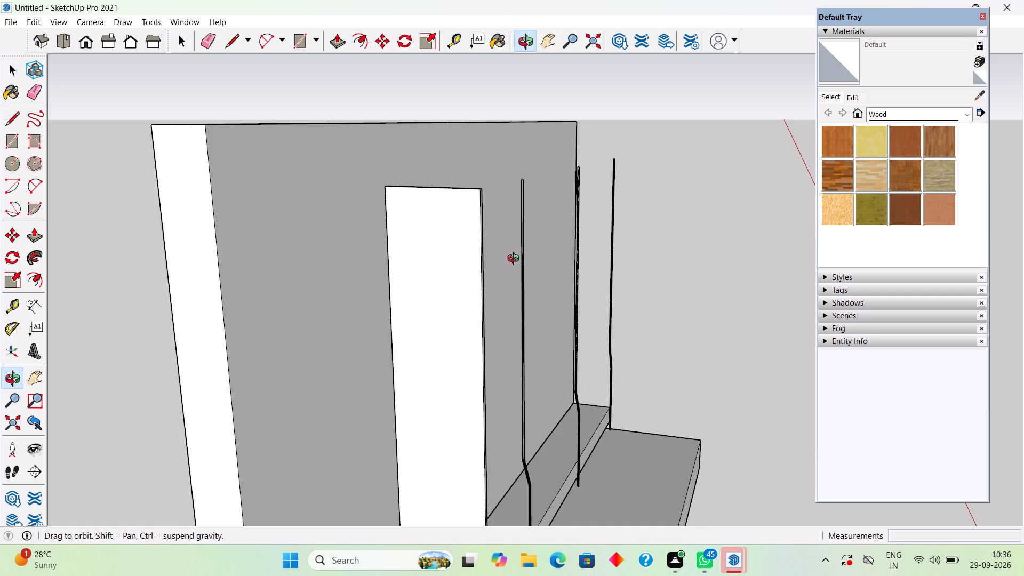
middle_click_drag(516, 260, 450, 303)
left_click(466, 259)
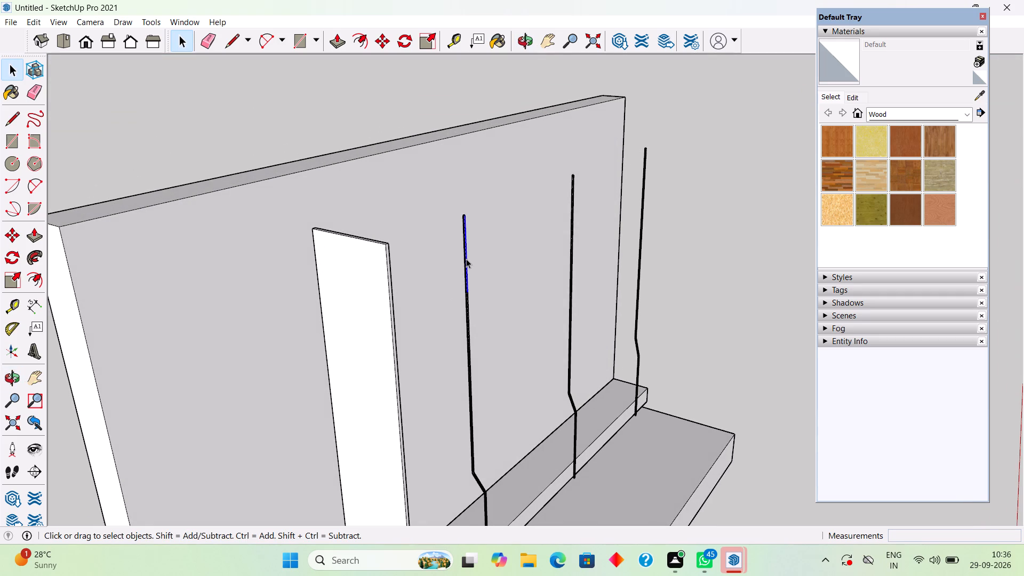
key("Delete")
key("e")
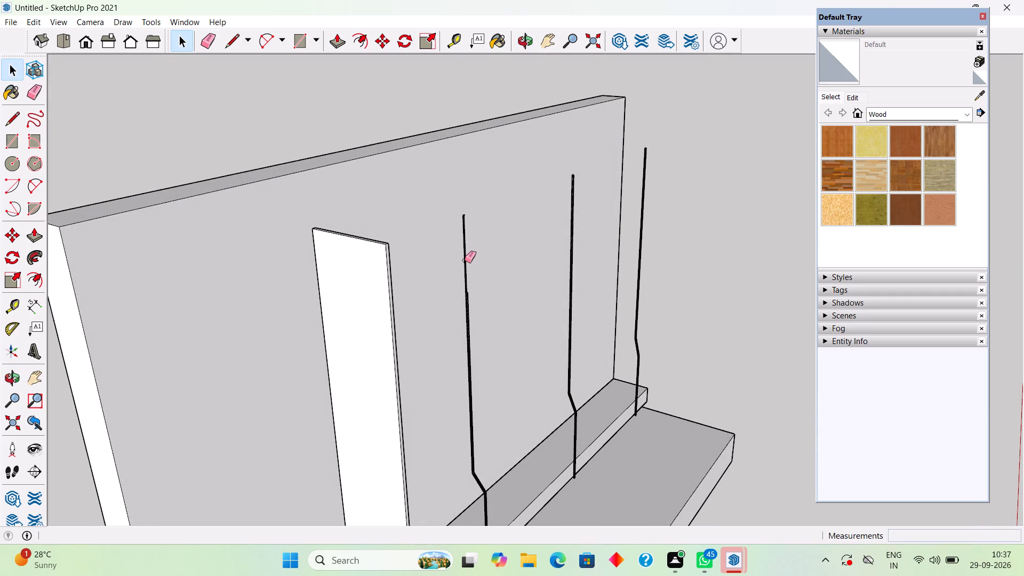
left_click(465, 260)
Erase the short leftover edges floating at the first partition's top end.
scroll(467, 217, "up", 5)
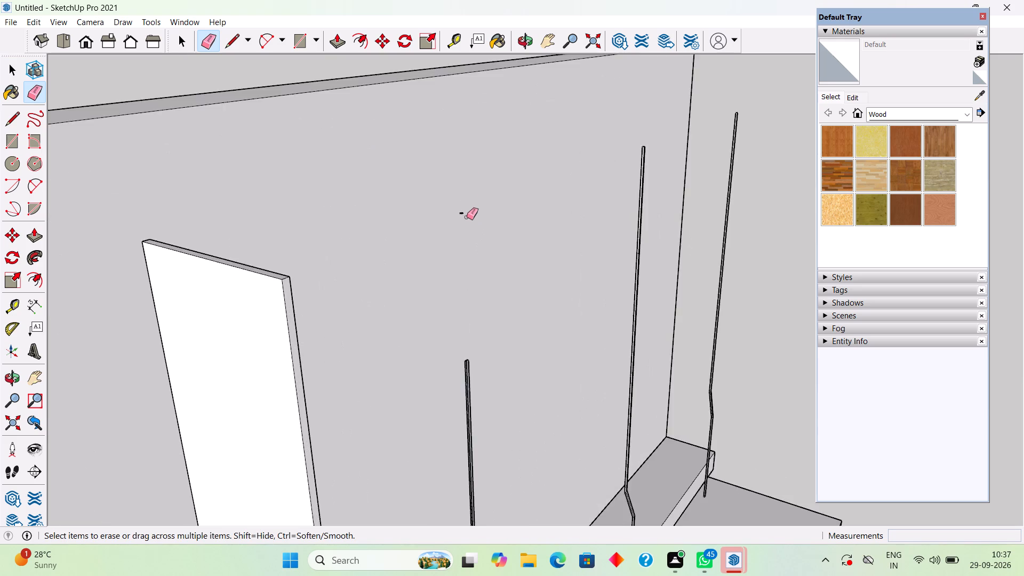
scroll(463, 202, "up", 4)
left_click(464, 223)
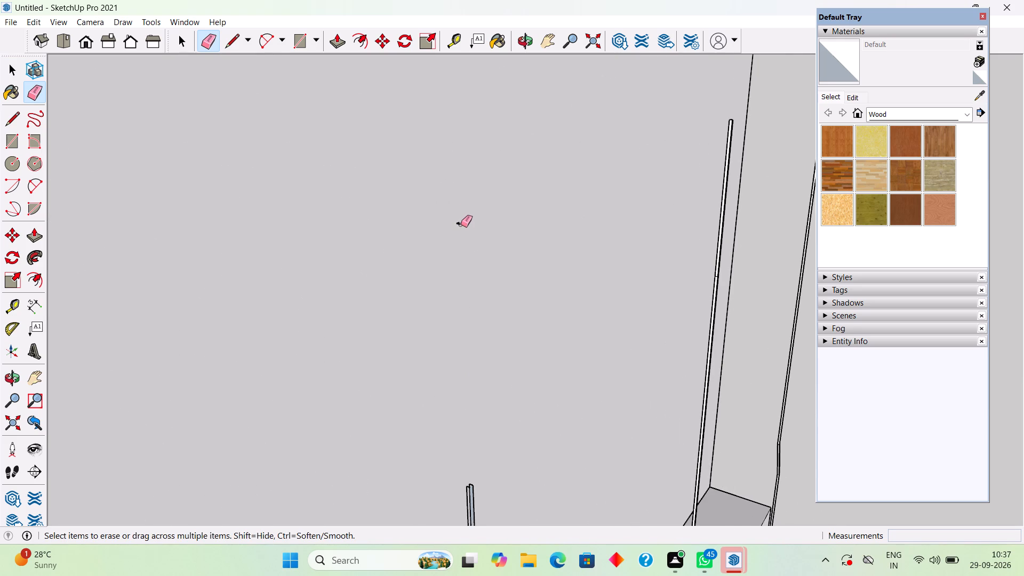
scroll(461, 225, "up", 9)
left_click(459, 223)
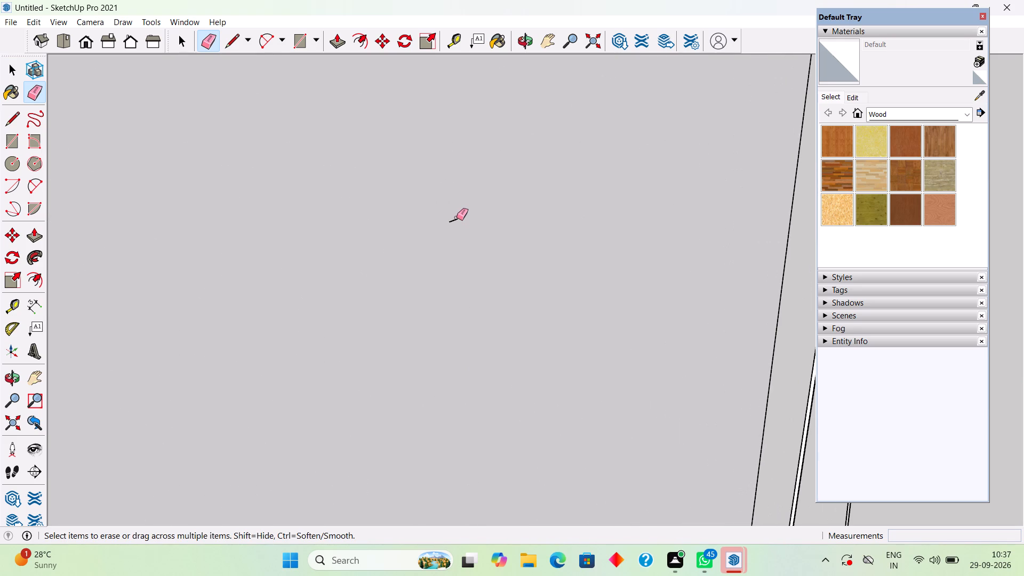
left_click(457, 220)
Erase the first partition's remaining long edges, its slanted step edges and the straight edges below the step.
scroll(457, 220, "down", 15)
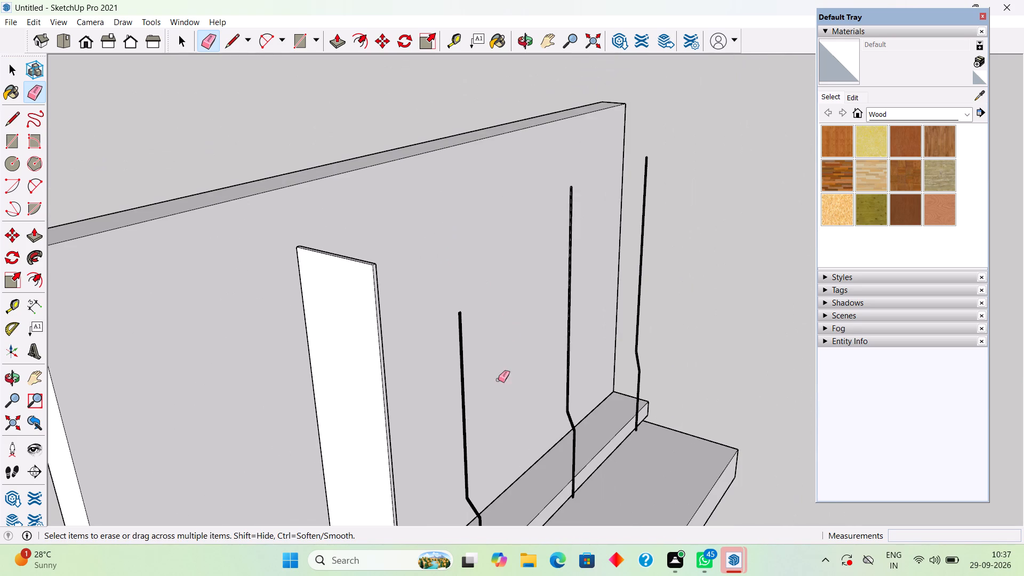
middle_click_drag(497, 383, 331, 260)
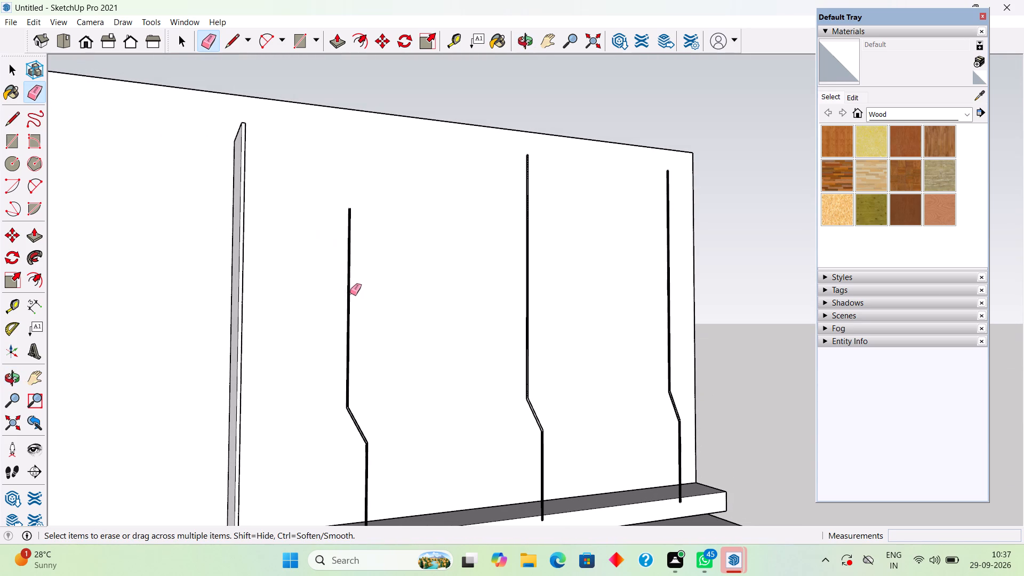
left_click(350, 293)
left_click(347, 295)
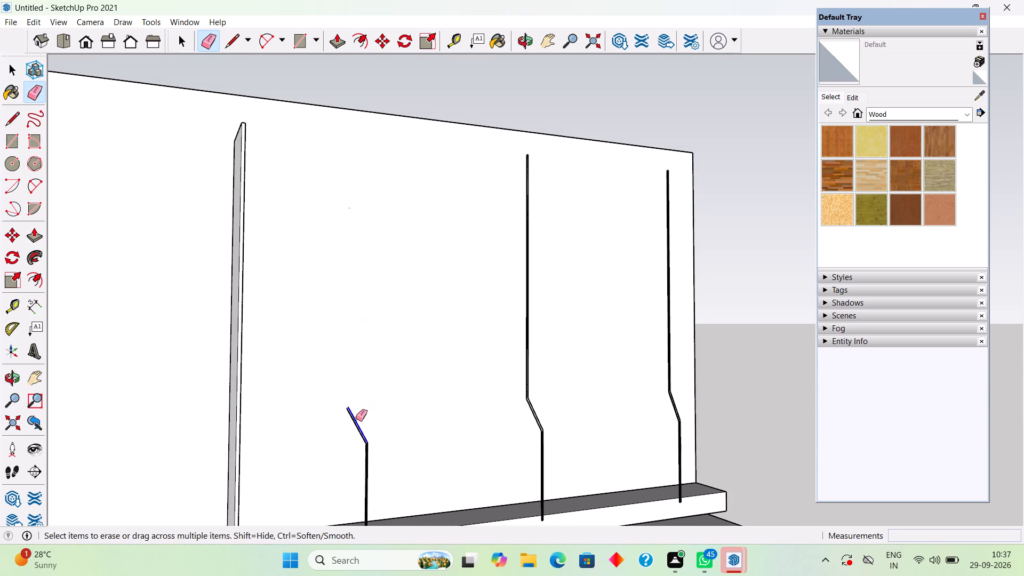
left_click(356, 419)
left_click(357, 421)
left_click(357, 426)
left_click(367, 454)
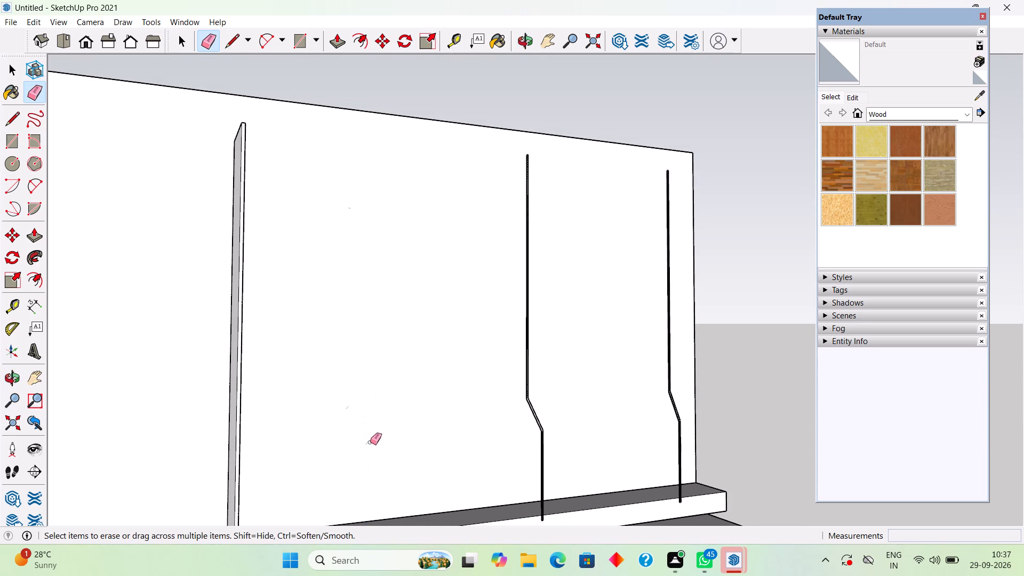
Erase the tiny leftover edges at both bends of the first partition's slanted step.
scroll(370, 443, "up", 11)
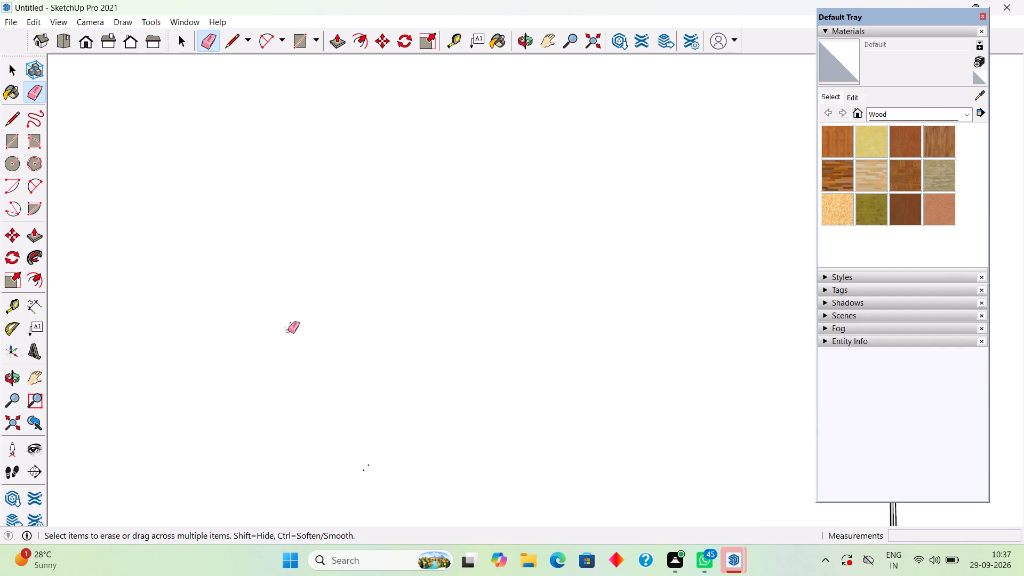
left_click(287, 327)
left_click(292, 324)
scroll(289, 319, "up", 12)
scroll(331, 249, "down", 4)
left_click(336, 234)
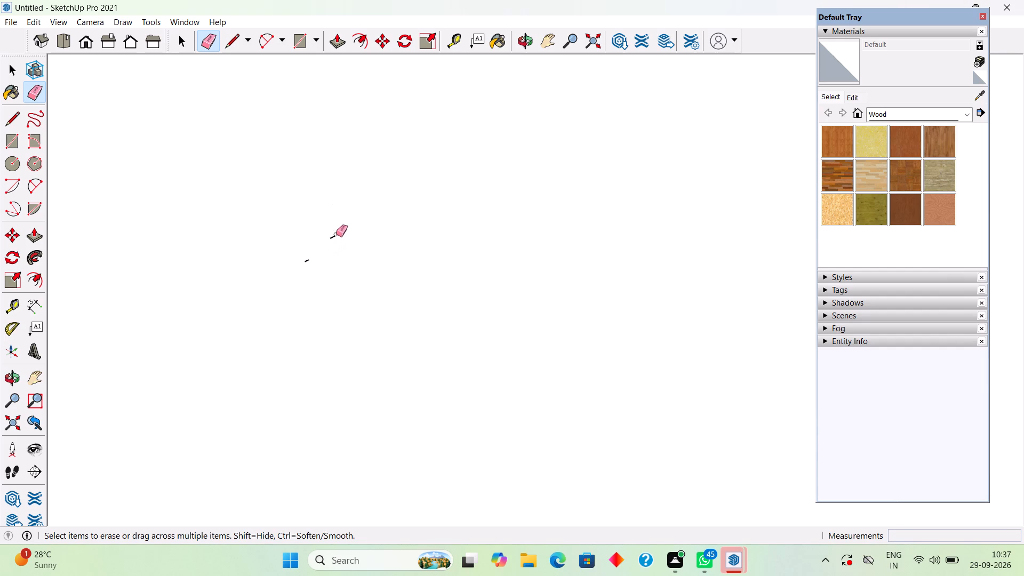
left_click(334, 235)
left_click(309, 260)
scroll(320, 280, "down", 13)
scroll(383, 386, "up", 14)
left_click(319, 278)
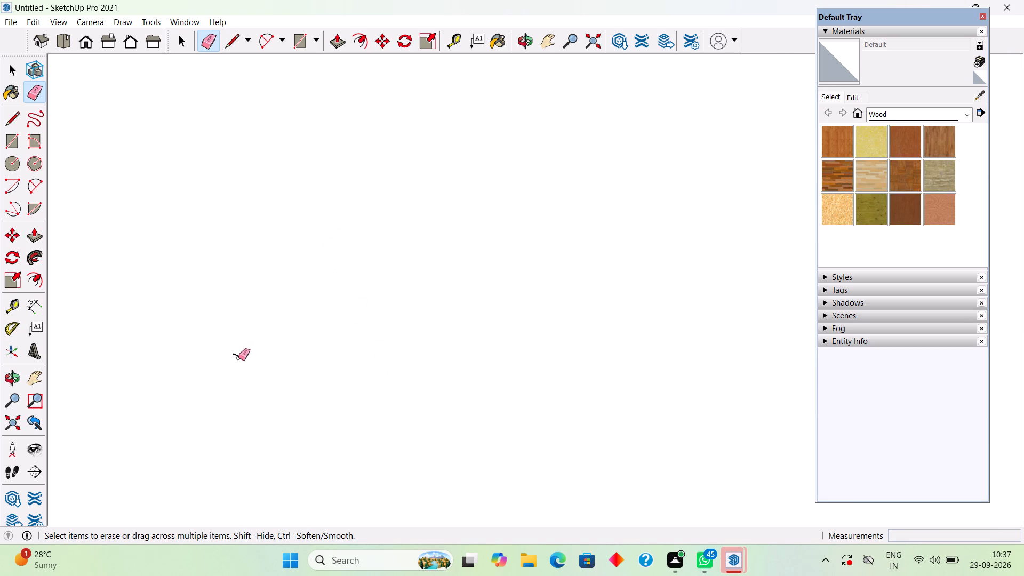
left_click(238, 358)
Erase the pair of short stray edges left where the first partition's upper straight segments met.
scroll(279, 321, "down", 20)
scroll(279, 321, "down", 4)
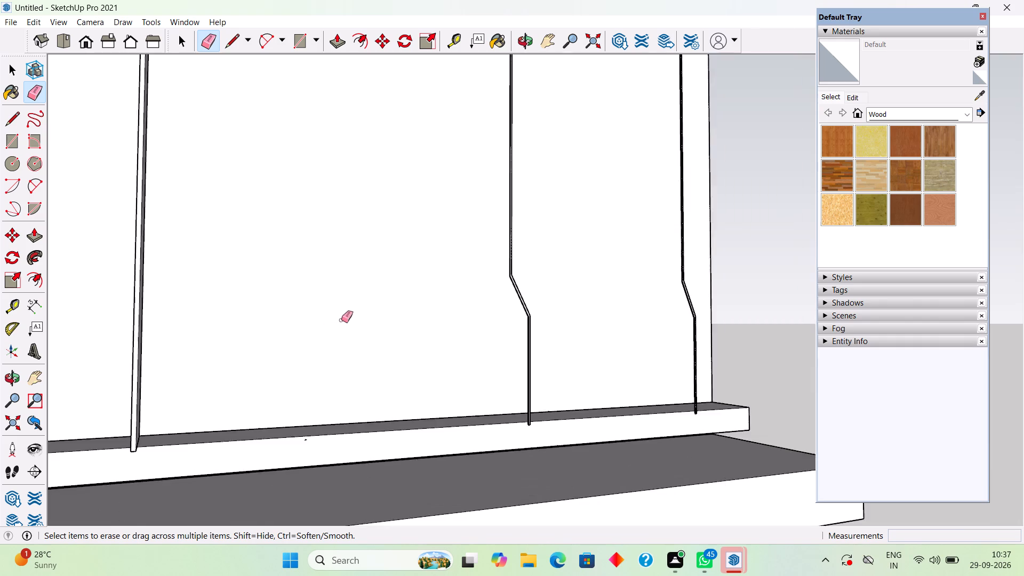
scroll(341, 320, "down", 4)
middle_click_drag(351, 322, 587, 467)
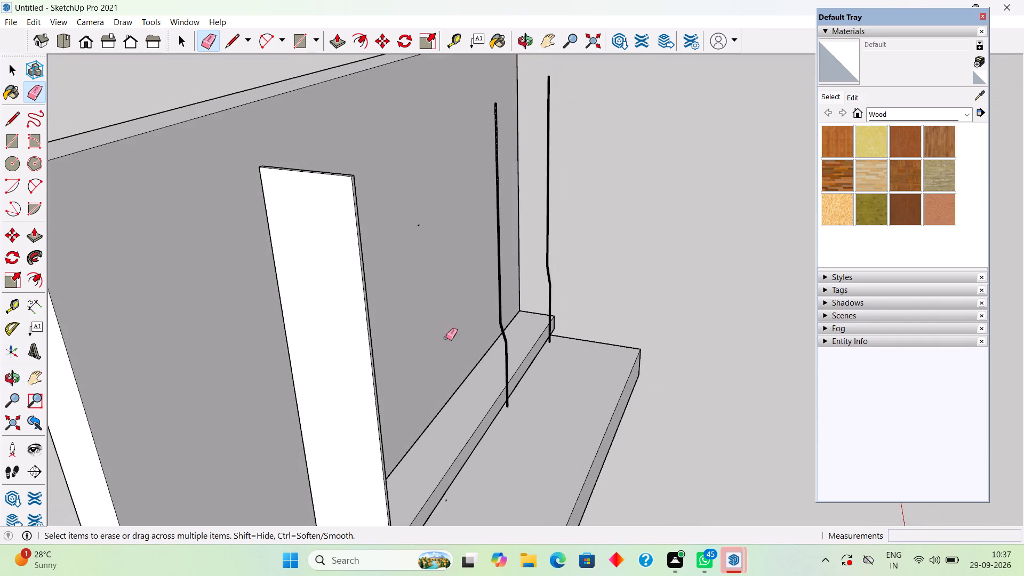
scroll(427, 222, "up", 10)
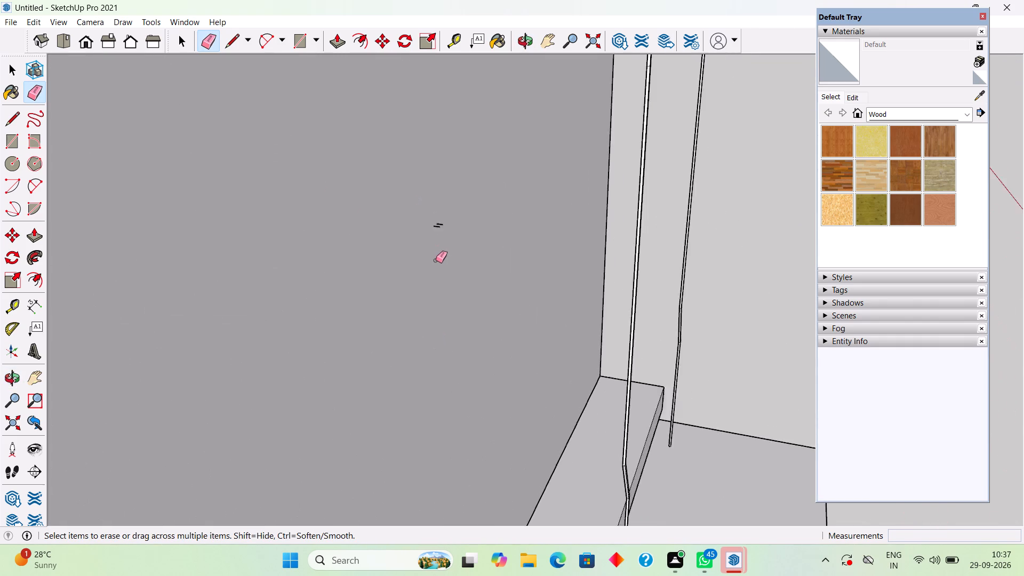
scroll(436, 260, "up", 2)
left_click(443, 196)
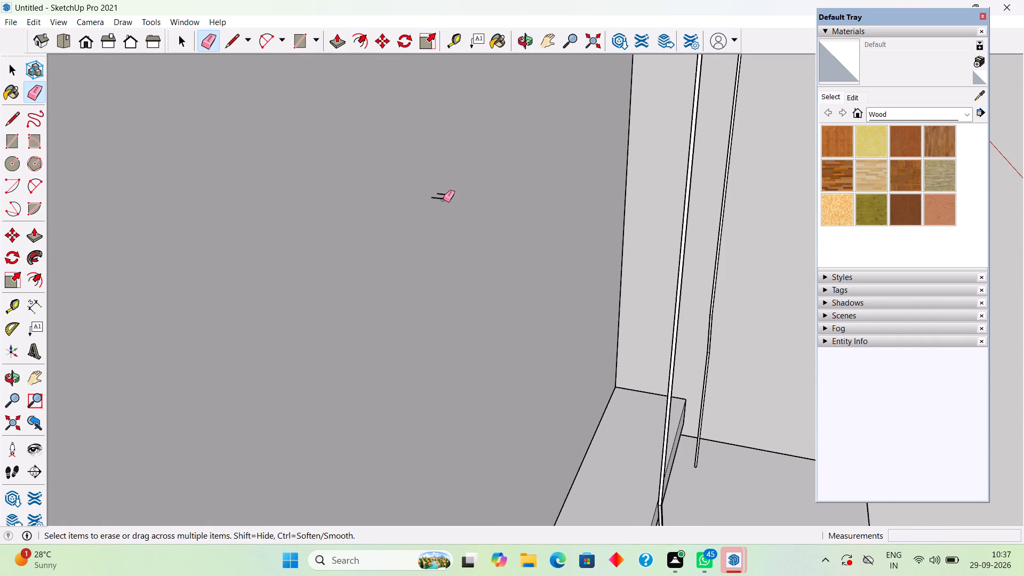
left_click(443, 199)
left_click(447, 195)
Erase the three short edges left from the first partition's bottom end, beside the wardrobe's base ledge.
scroll(447, 195, "down", 11)
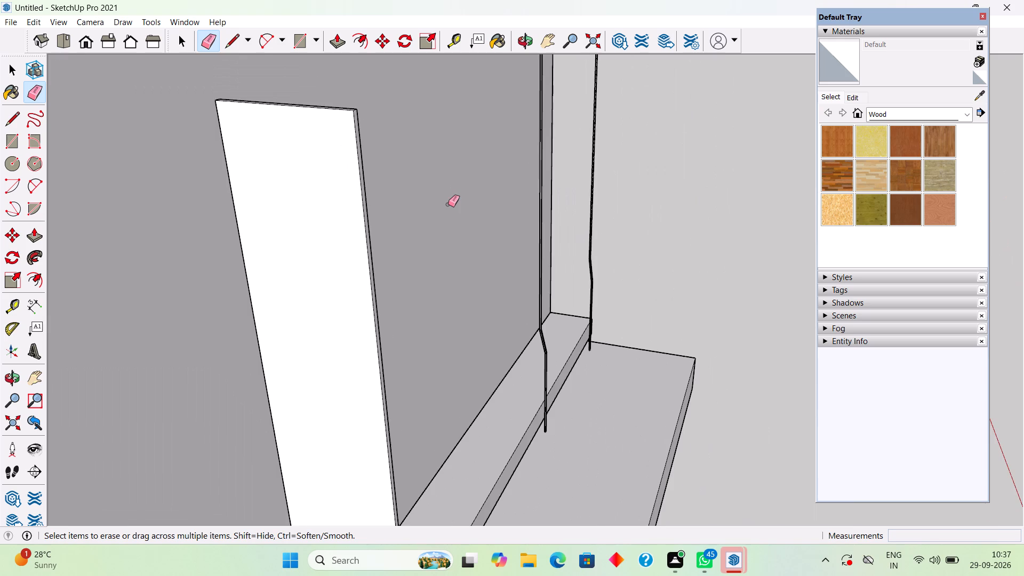
scroll(448, 204, "down", 2)
scroll(452, 466, "down", 3)
scroll(462, 499, "up", 4)
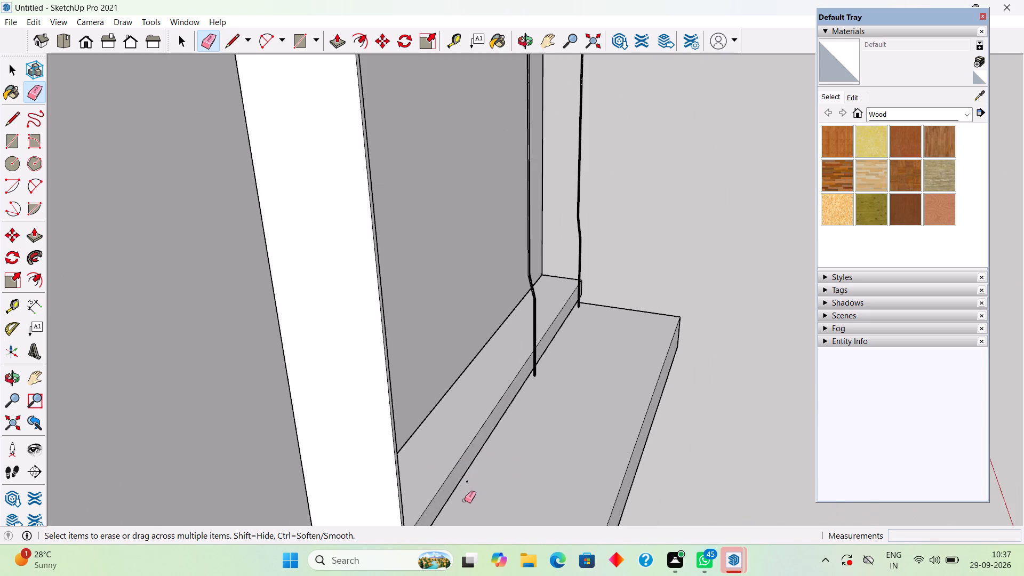
scroll(465, 500, "up", 20)
scroll(465, 500, "up", 2)
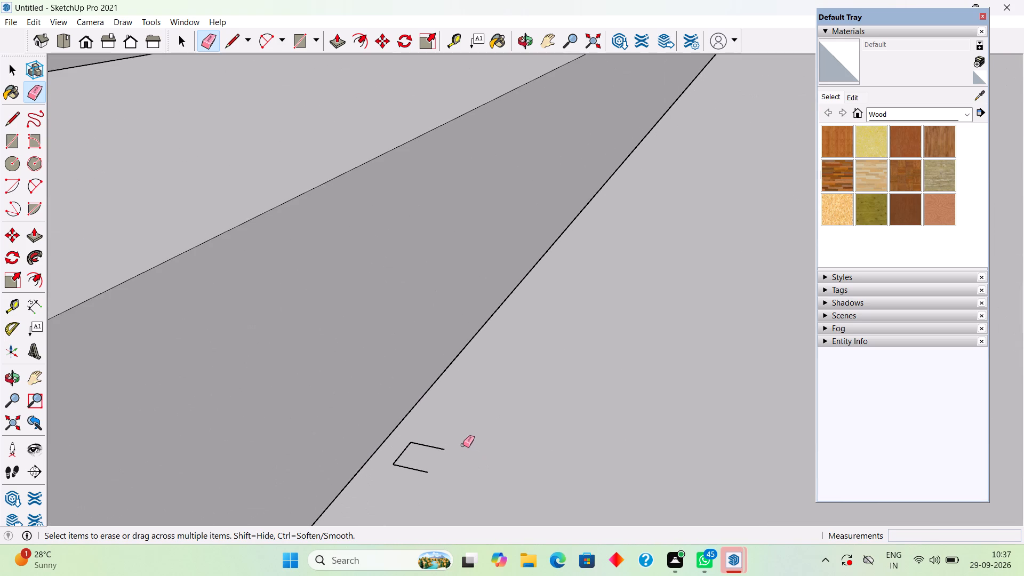
left_click(426, 445)
left_click(402, 452)
left_click(407, 467)
Erase the long straight edges just above the slanted step on the stepped partition nearest the ledge's far end.
scroll(449, 377, "down", 13)
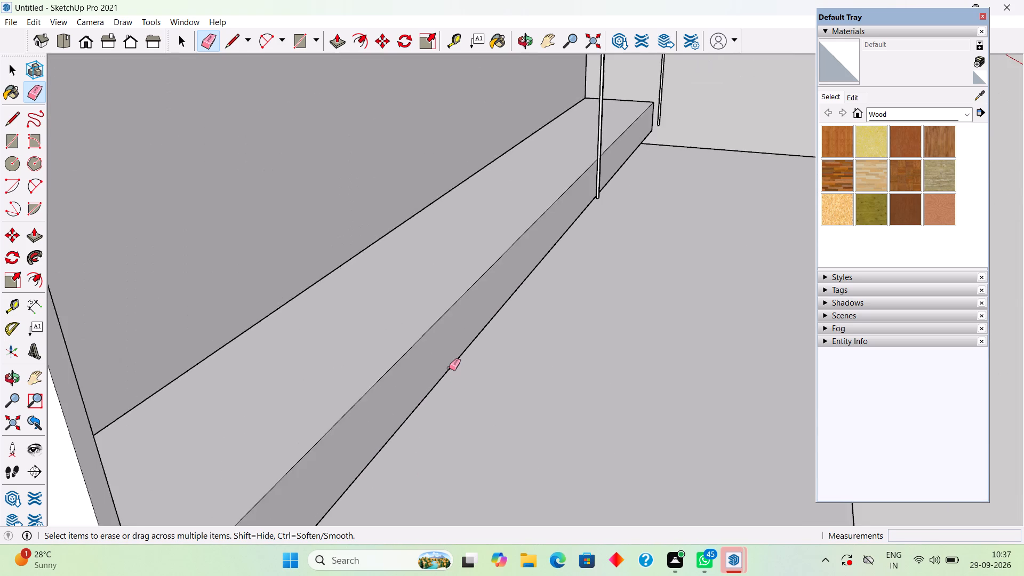
scroll(449, 368, "down", 10)
scroll(498, 317, "down", 8)
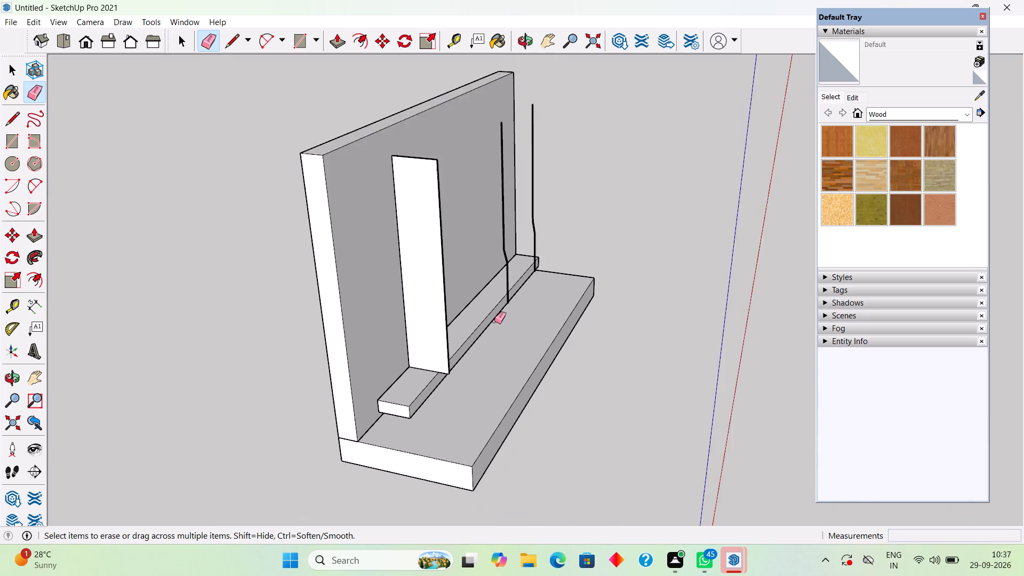
scroll(494, 321, "down", 3)
scroll(551, 183, "up", 15)
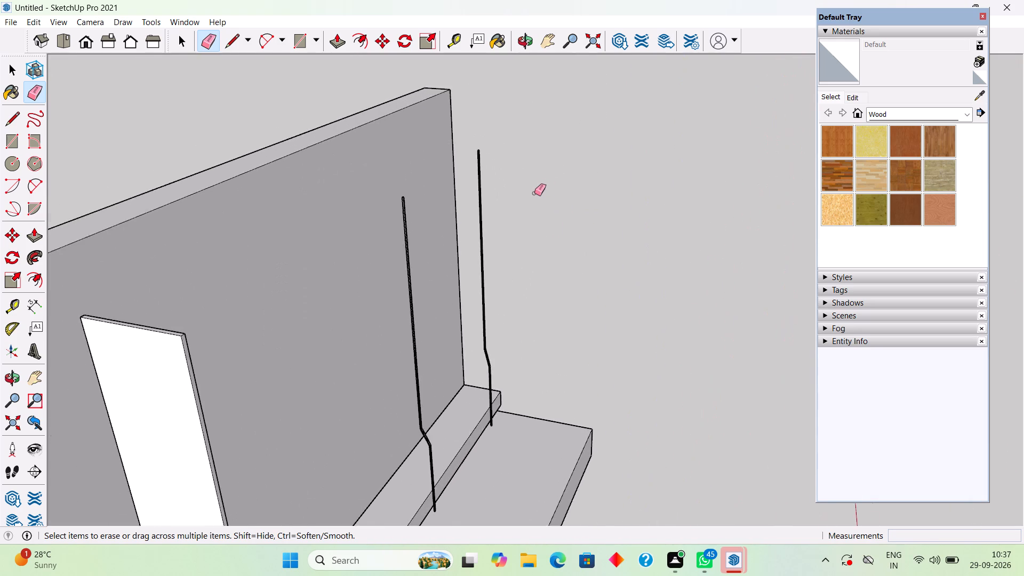
scroll(534, 193, "up", 2)
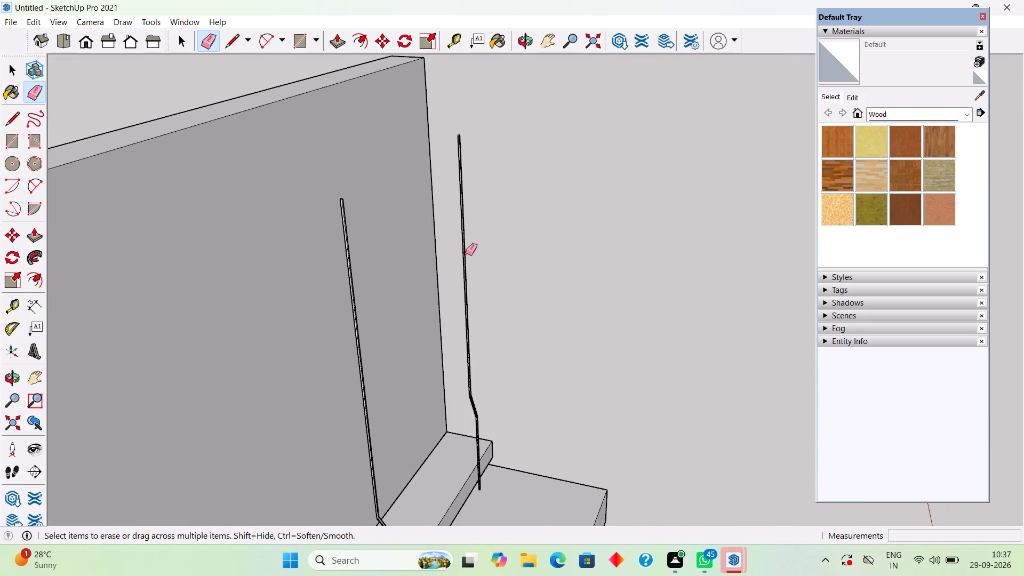
left_click(466, 253)
left_click(466, 253)
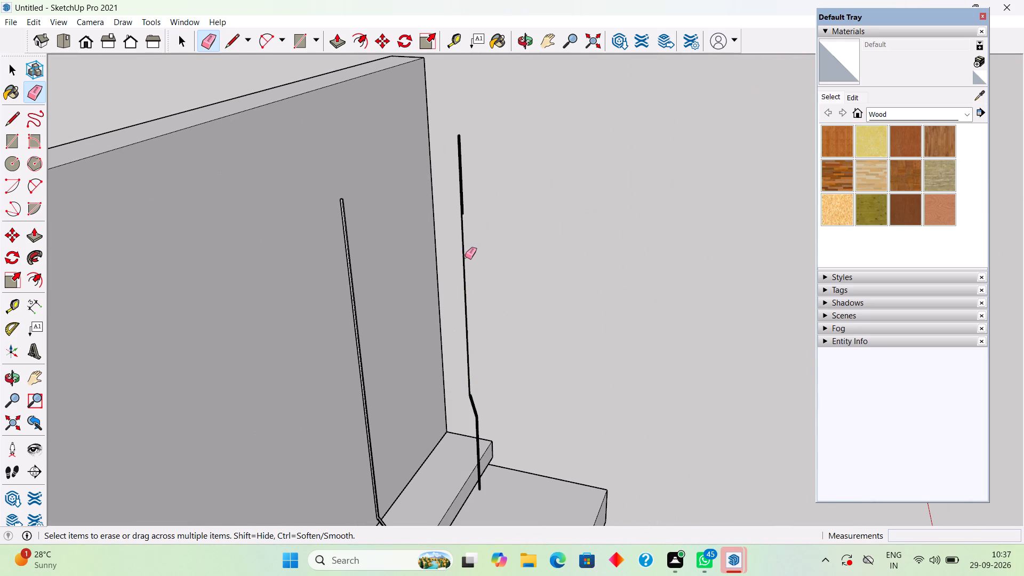
left_click(465, 257)
left_click(461, 230)
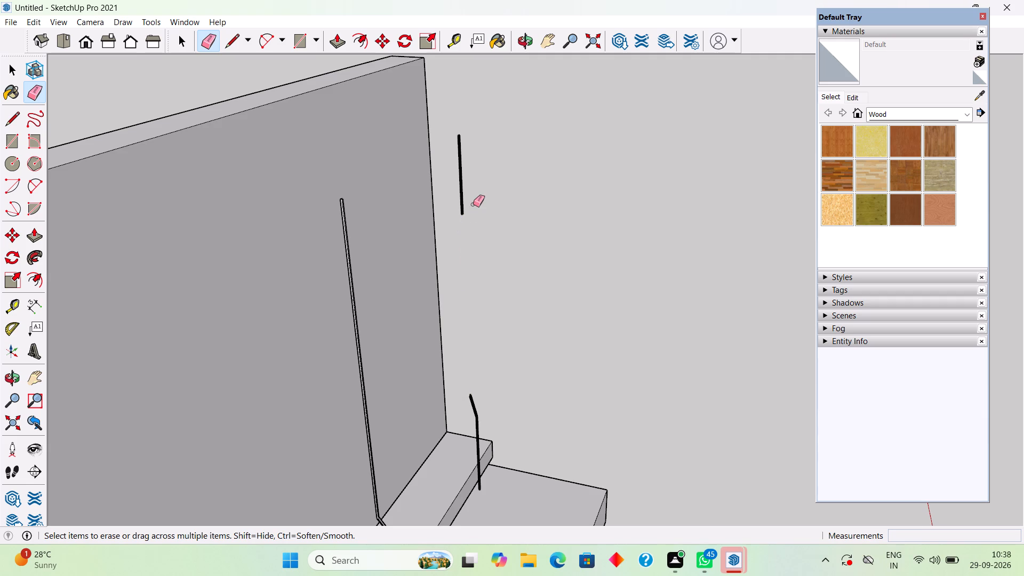
Erase the long edges of the same partition's remaining top straight segment.
scroll(467, 188, "up", 5)
left_click(459, 190)
left_click(459, 190)
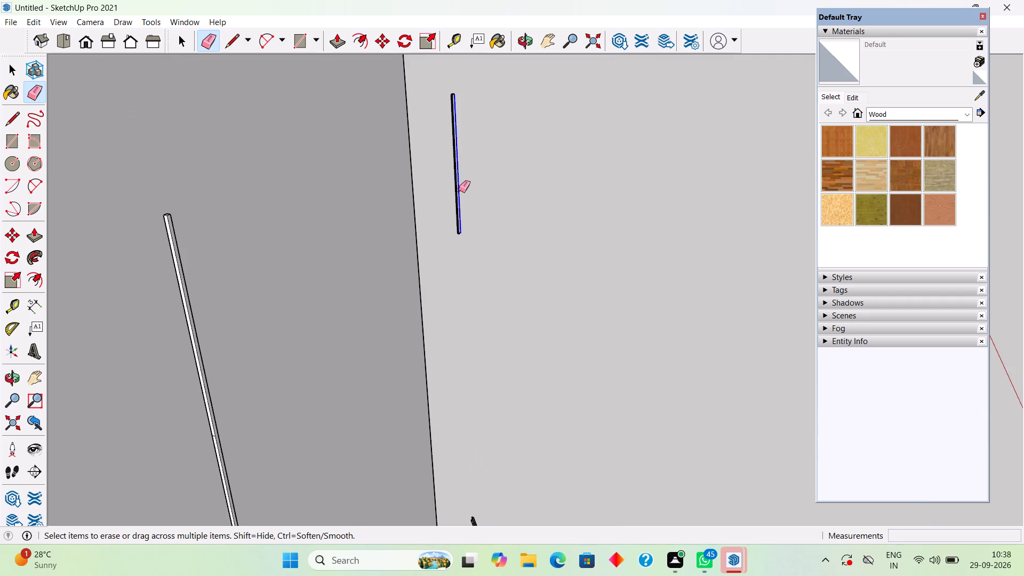
left_click(455, 192)
left_click(456, 166)
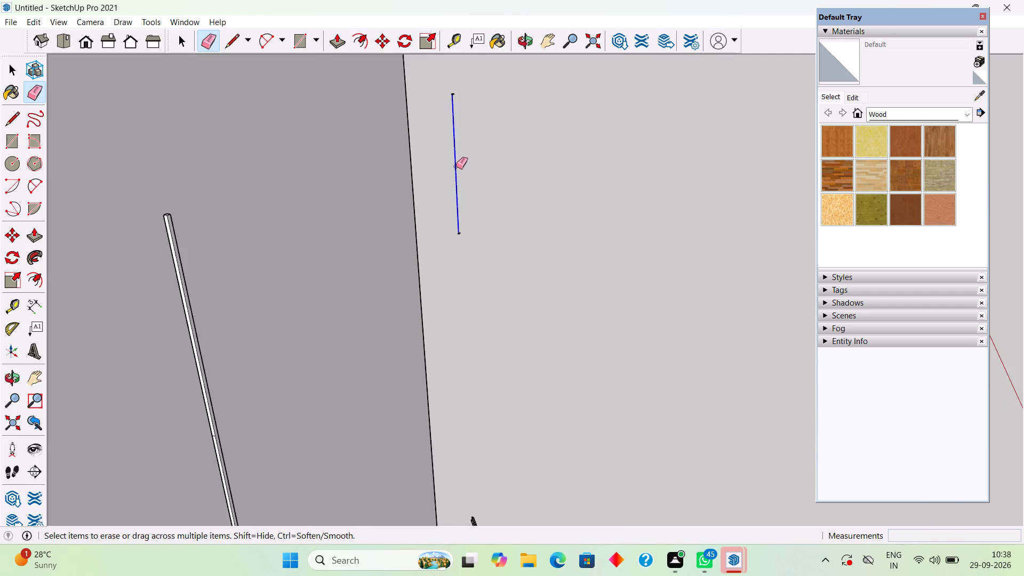
Erase the tiny leftover edges at the partition's top end and the pair where its upper straight segments met.
scroll(458, 91, "up", 15)
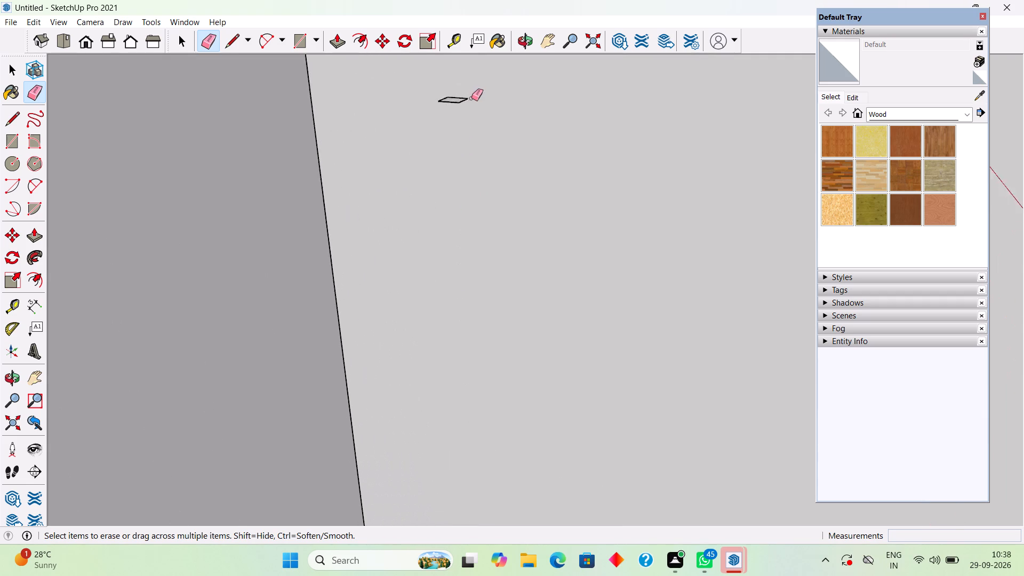
scroll(471, 98, "up", 2)
scroll(446, 113, "down", 5)
left_click(432, 118)
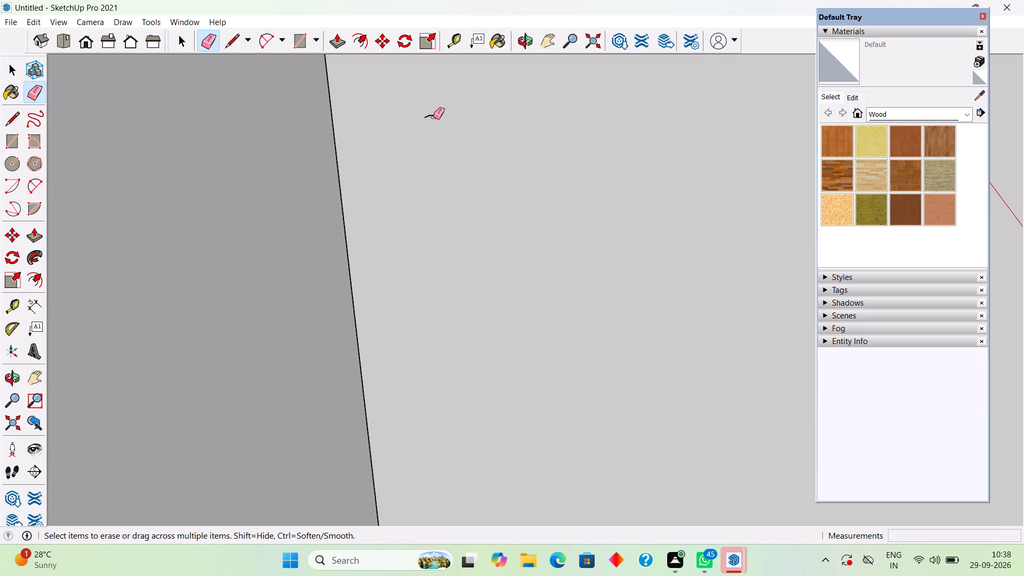
left_click(433, 117)
left_click(436, 118)
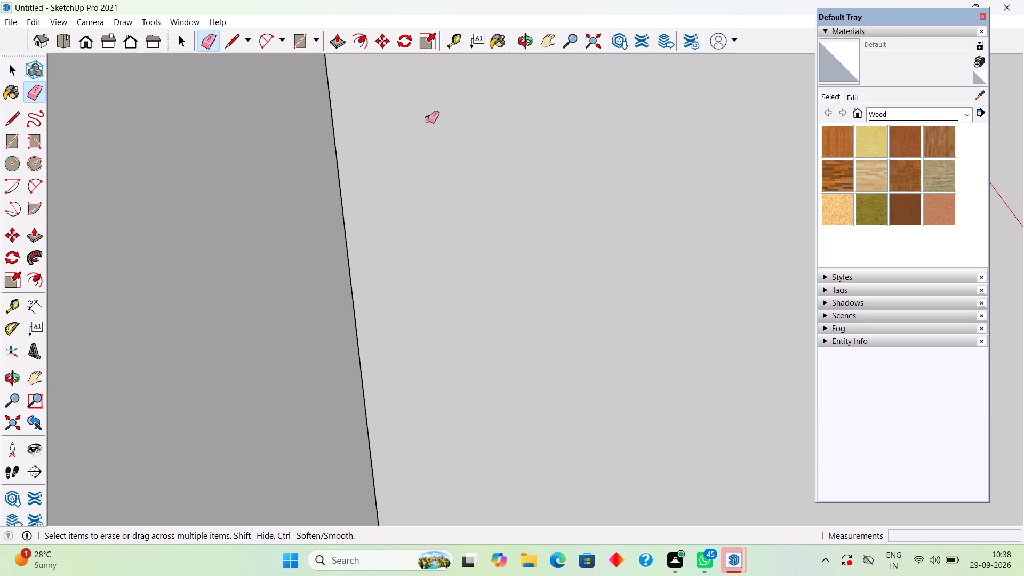
left_click(426, 116)
scroll(422, 205, "down", 8)
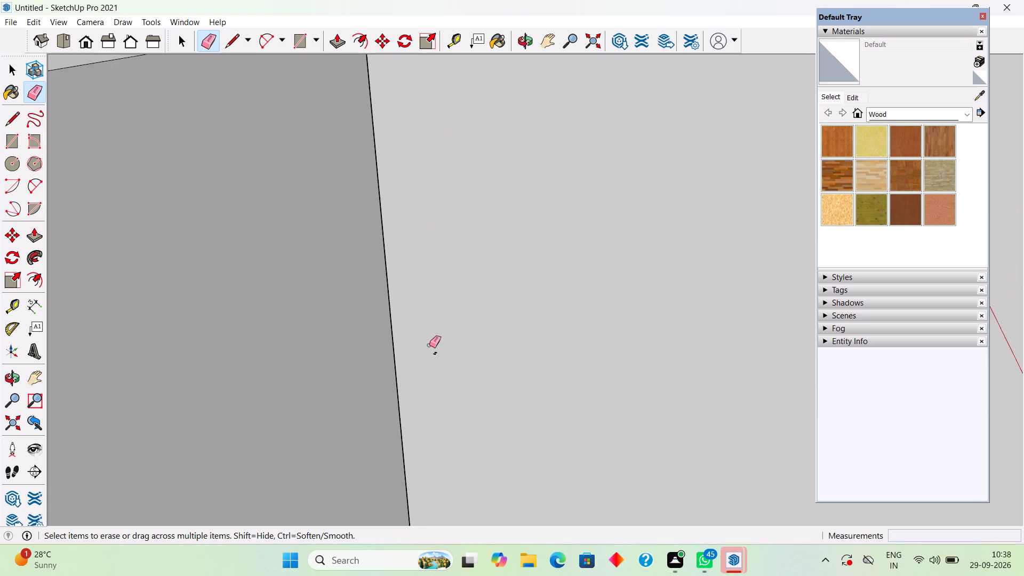
scroll(429, 345, "up", 12)
scroll(489, 399, "down", 4)
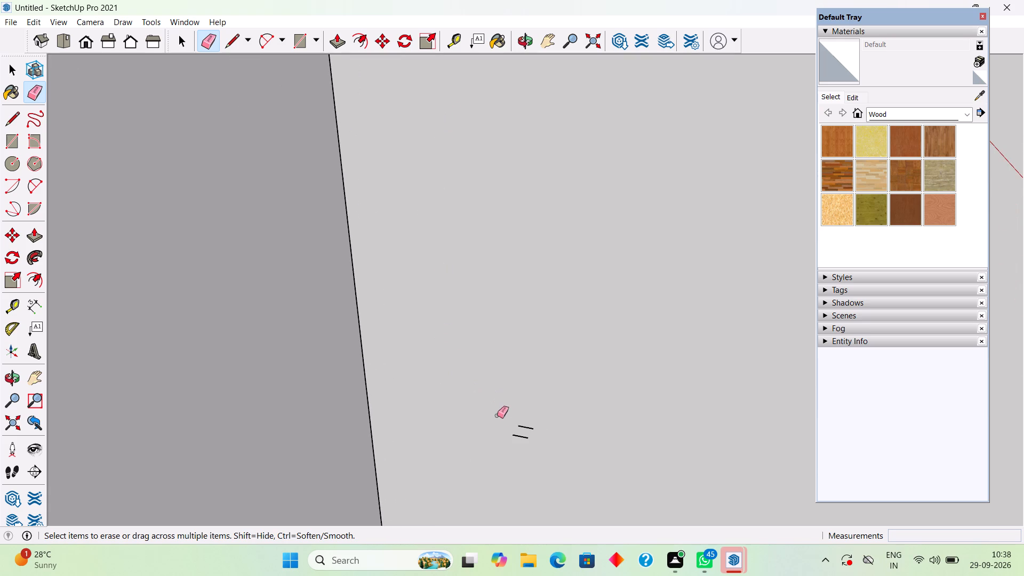
left_click(523, 438)
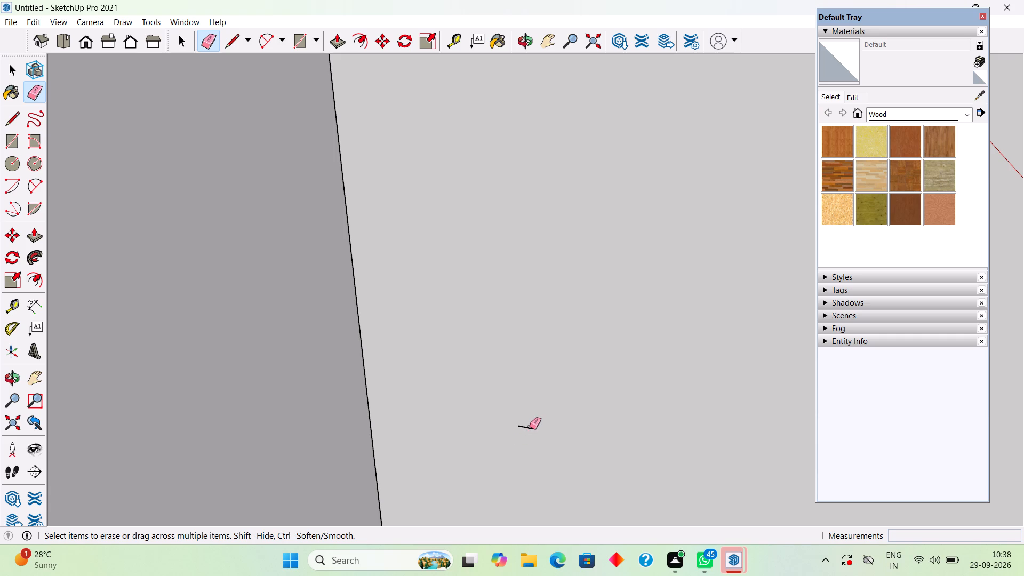
left_click(530, 427)
Erase the partition's slanted step edges and the two tiny edges at the upper bend.
scroll(527, 409, "down", 20)
scroll(527, 409, "down", 1)
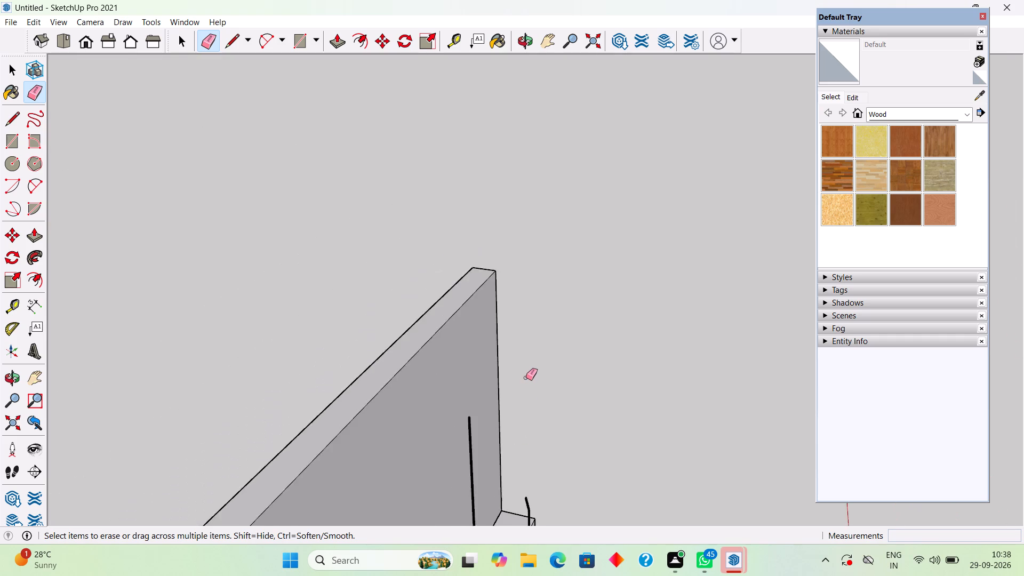
scroll(526, 378, "down", 5)
scroll(541, 505, "down", 5)
scroll(533, 523, "up", 3)
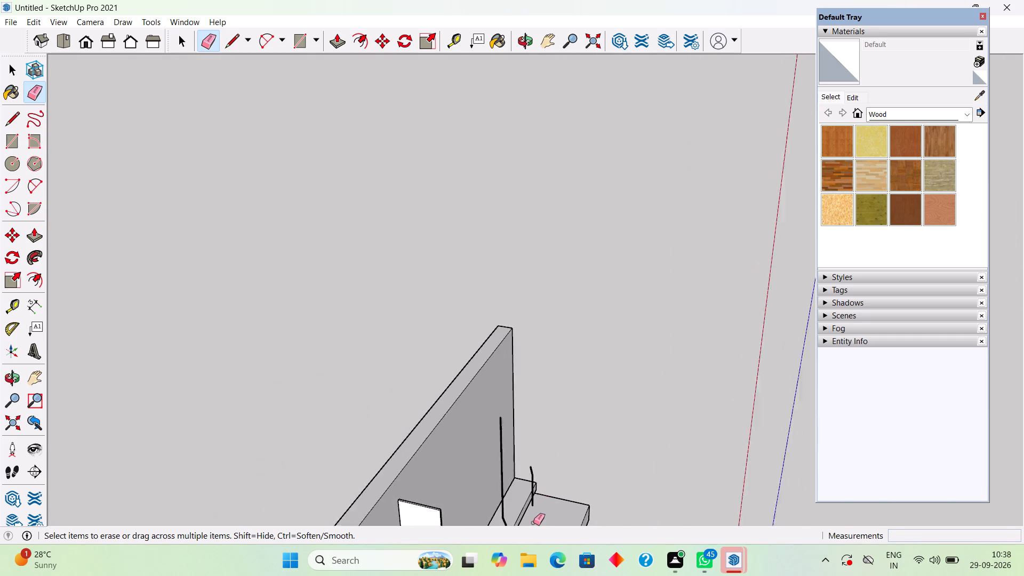
scroll(533, 523, "up", 17)
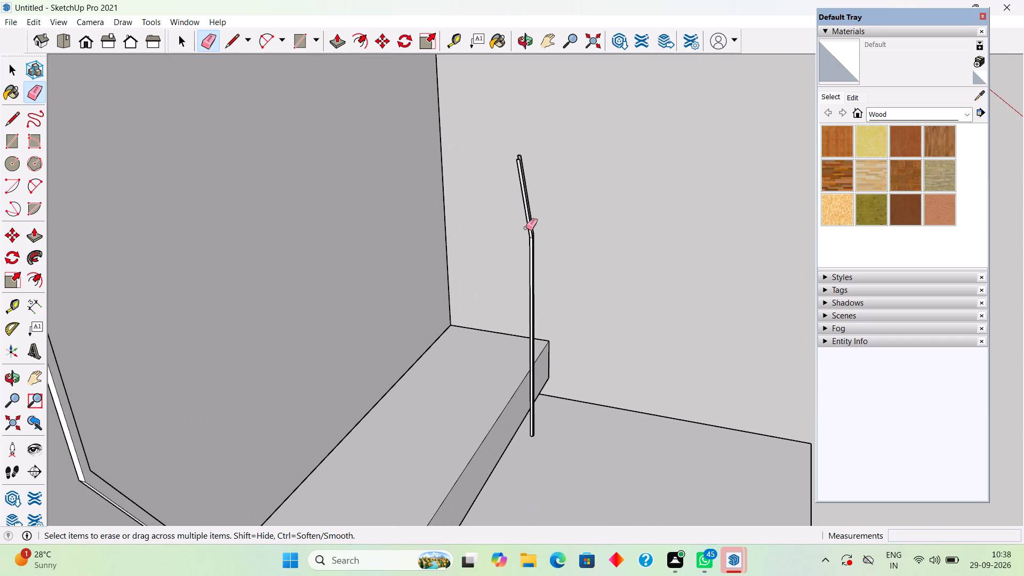
left_click(531, 208)
double_click(528, 210)
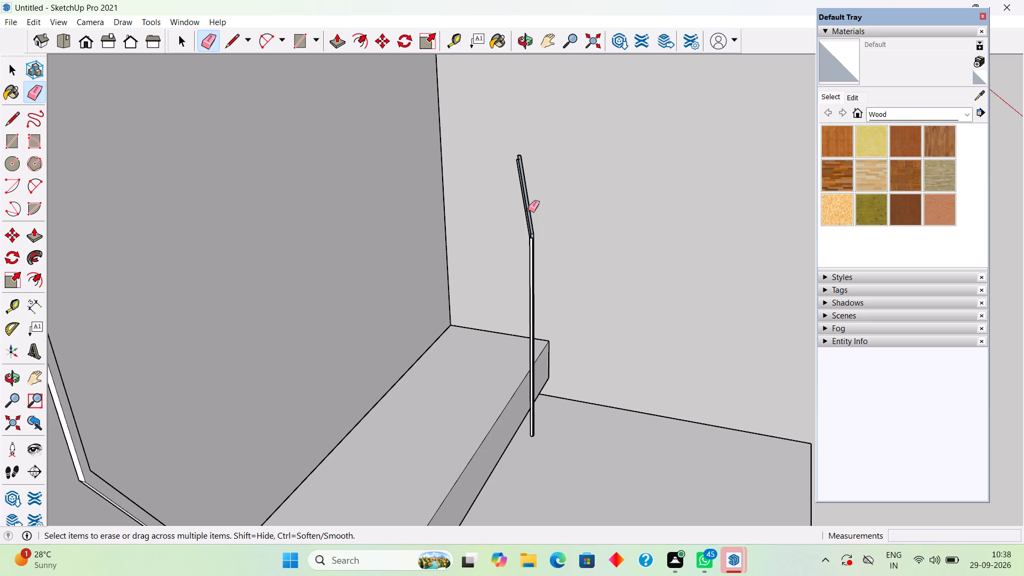
left_click(528, 210)
left_click(528, 210)
left_click(530, 209)
left_click(527, 211)
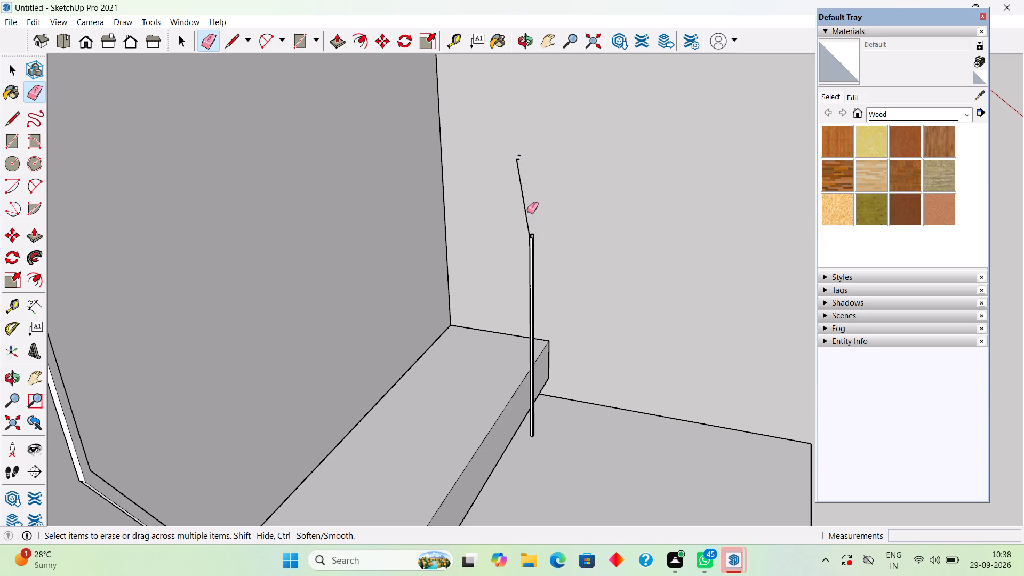
left_click(525, 215)
left_click(519, 154)
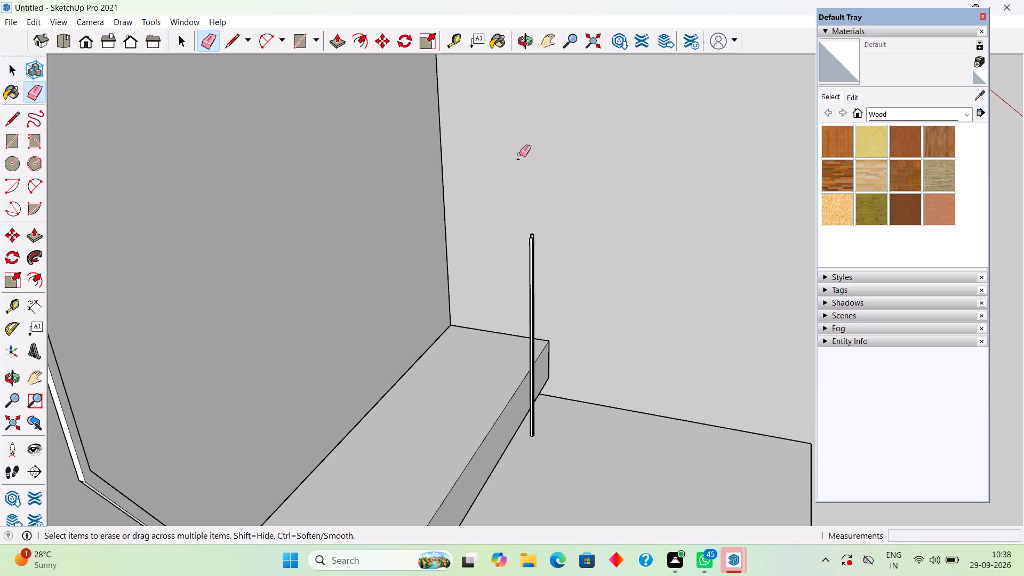
left_click(519, 159)
Erase the partition's straight edges below the step and the short edges at the lower bend.
left_click(533, 252)
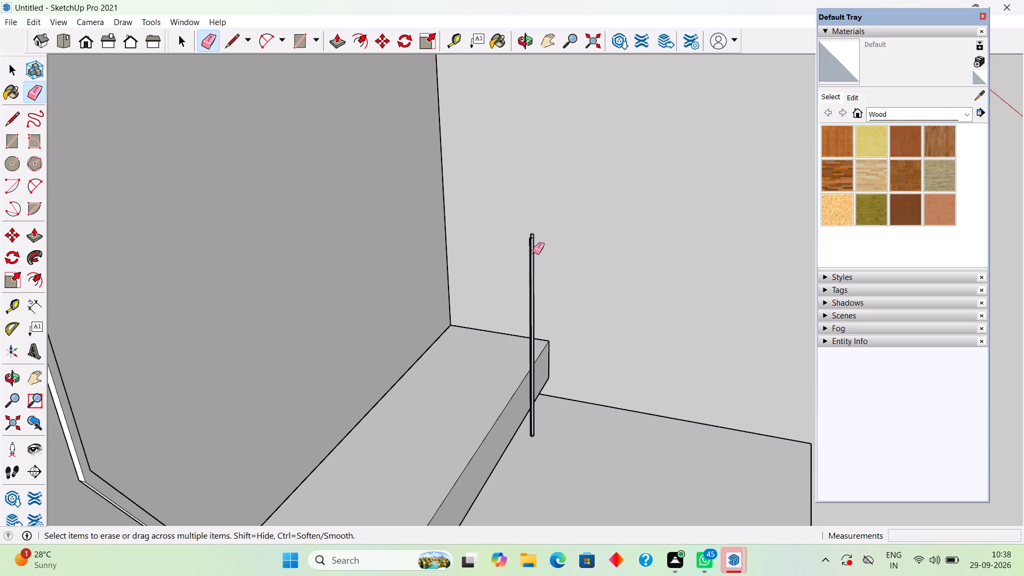
left_click(531, 254)
left_click(534, 253)
left_click(531, 254)
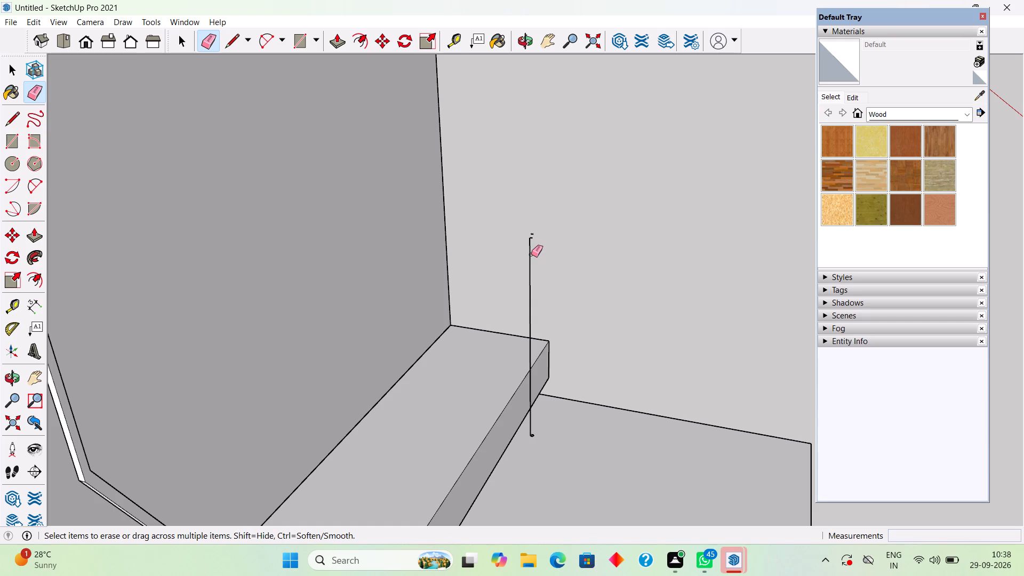
left_click(530, 258)
left_click(532, 237)
left_click(532, 233)
Erase the short edges left from the partition's bottom end, beside the base ledge.
scroll(526, 460, "up", 15)
scroll(546, 414, "up", 1)
left_click(575, 315)
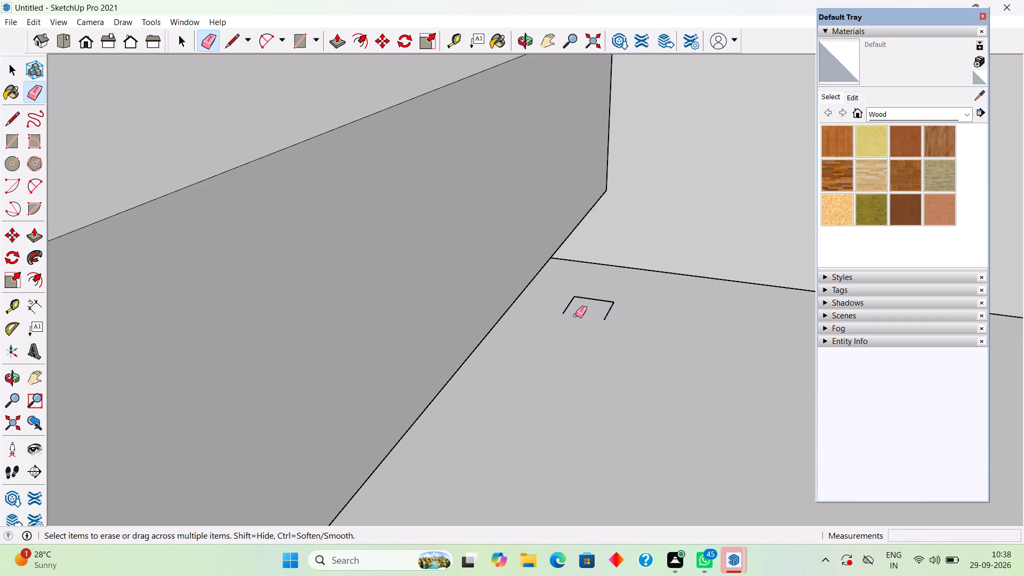
left_click(571, 307)
left_click(566, 307)
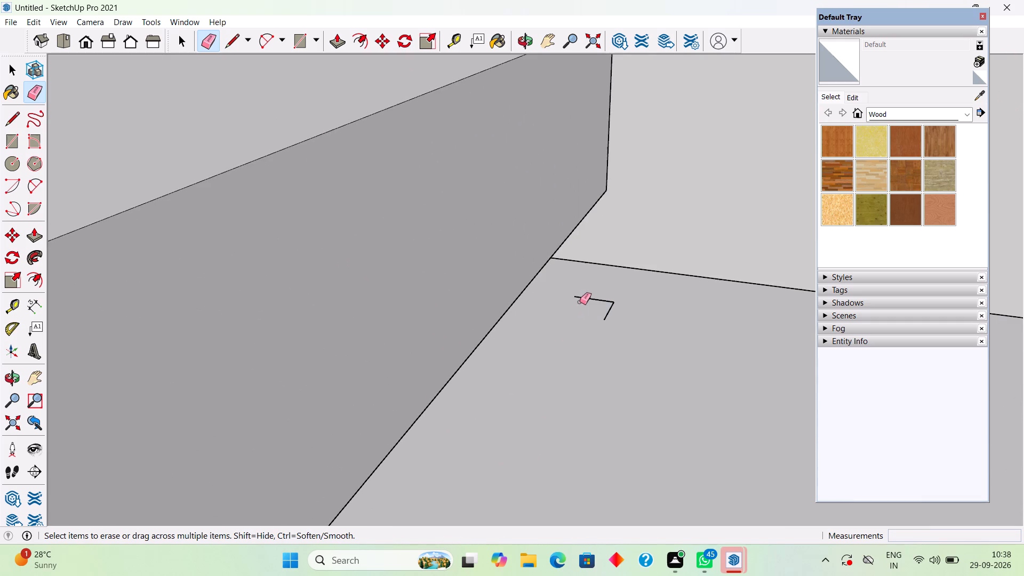
left_click(585, 297)
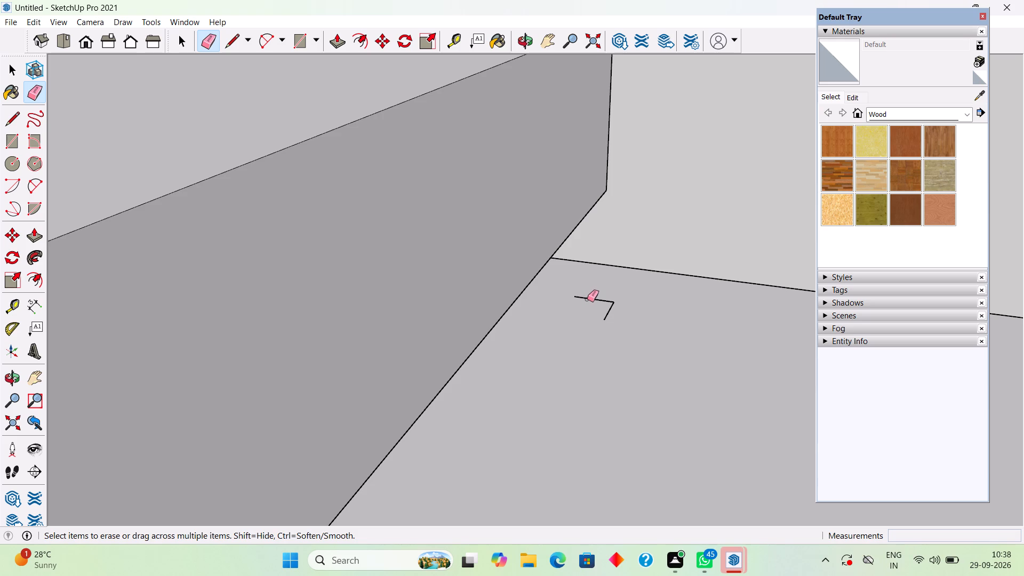
left_click(587, 299)
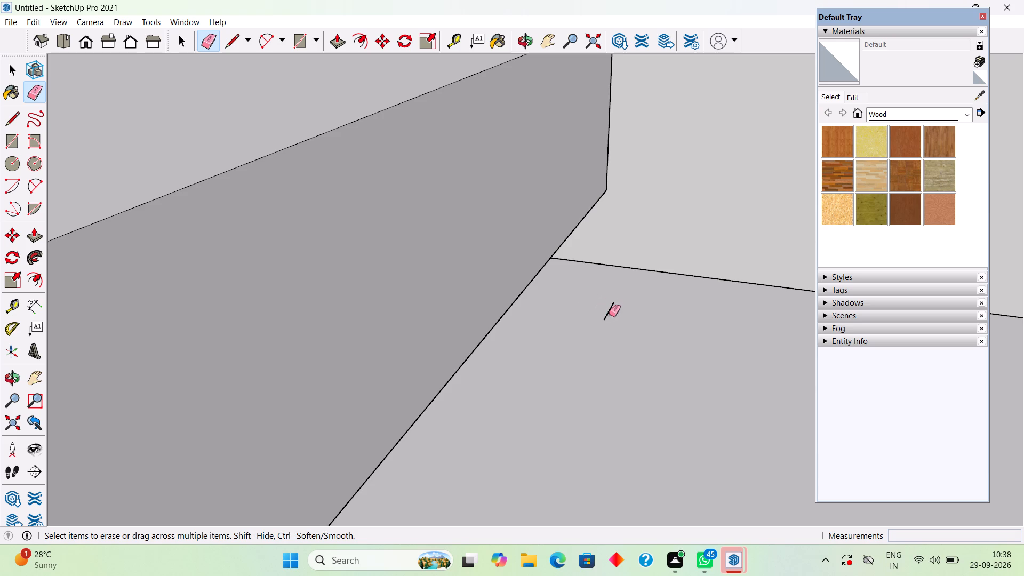
left_click(609, 314)
Select all connected geometry of the last stepped partition and delete it in one go.
scroll(597, 311, "down", 20)
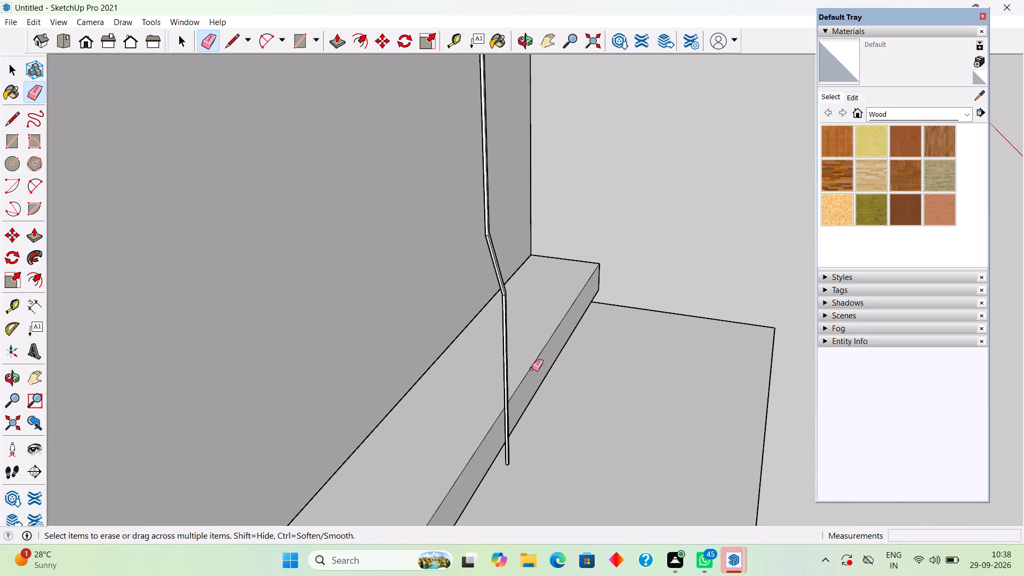
scroll(498, 449, "up", 13)
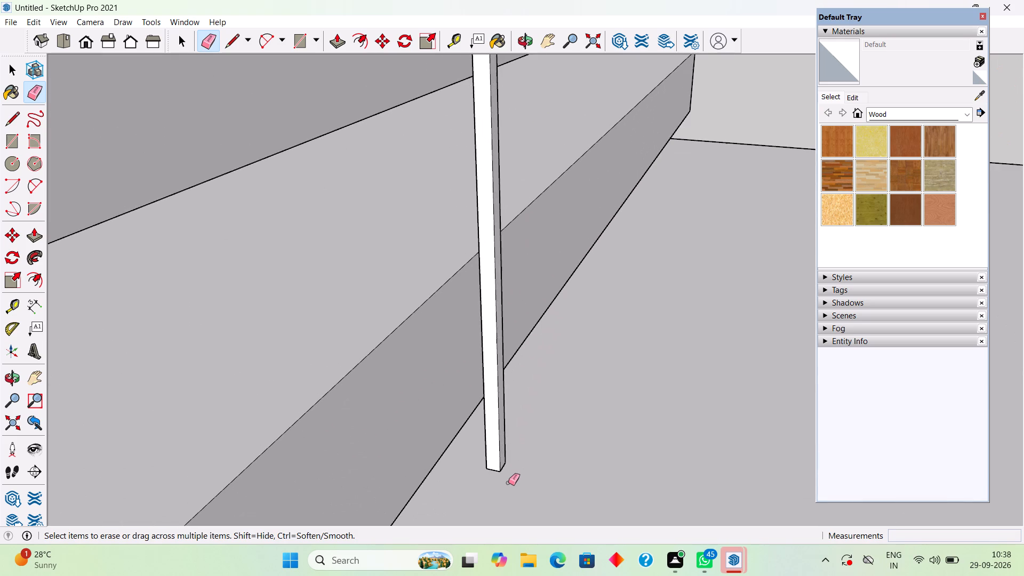
scroll(508, 483, "down", 2)
key("space")
left_click(500, 447)
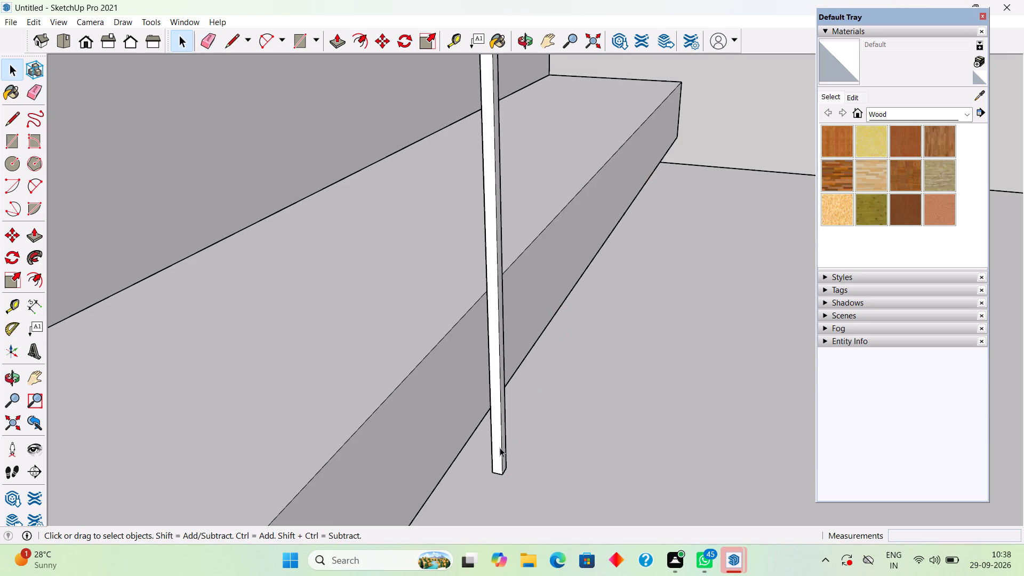
double_click(500, 436)
left_click(500, 436)
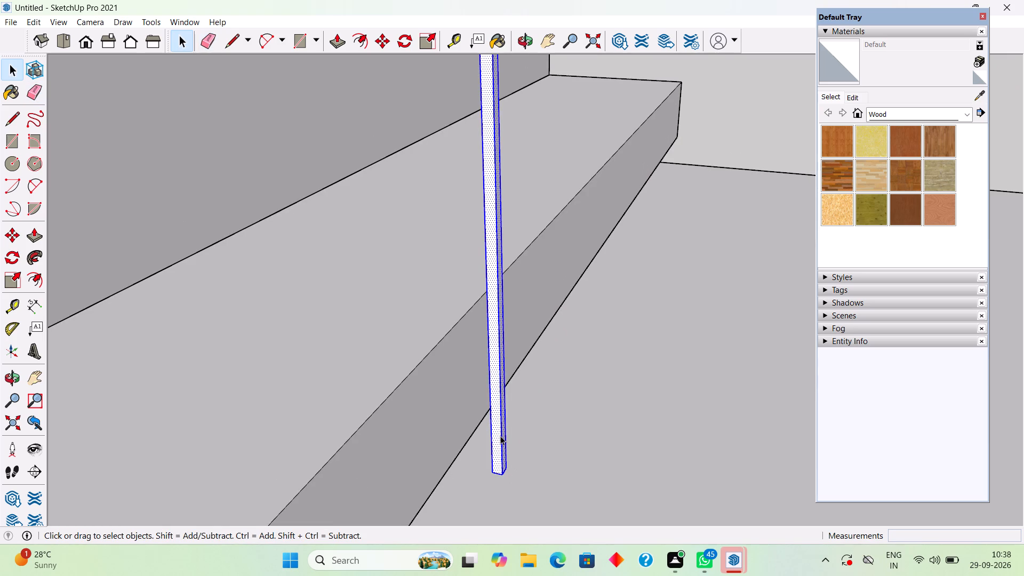
key("Delete")
Examine the back panel, base, ledge and remaining upright partition from the front.
scroll(500, 429, "down", 18)
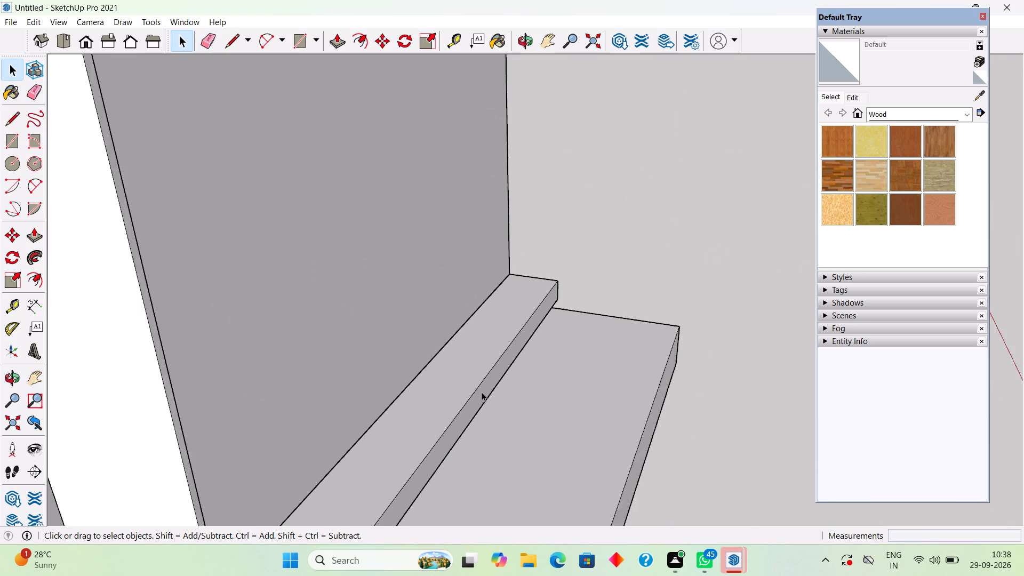
scroll(482, 392, "down", 7)
middle_click_drag(480, 397, 193, 345)
scroll(458, 405, "down", 1)
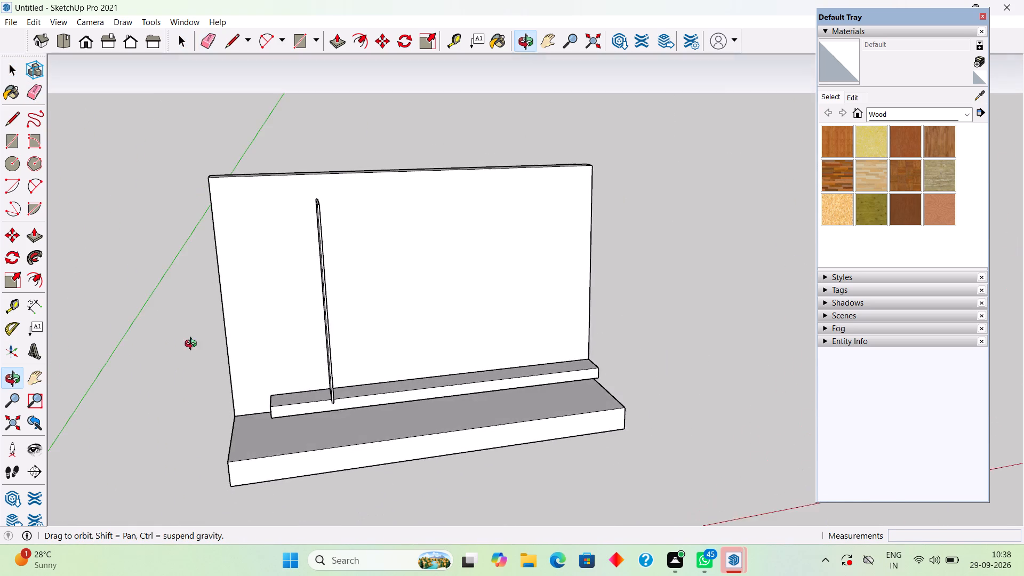
middle_click_drag(193, 345, 179, 363)
middle_click_drag(337, 347, 267, 330)
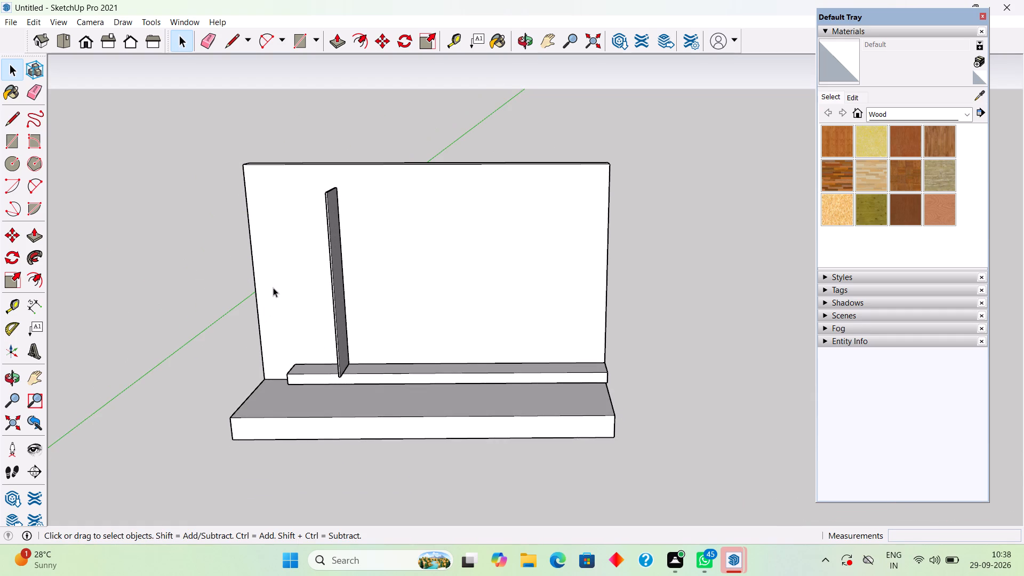
scroll(272, 282, "up", 3)
scroll(491, 285, "up", 4)
scroll(489, 269, "down", 4)
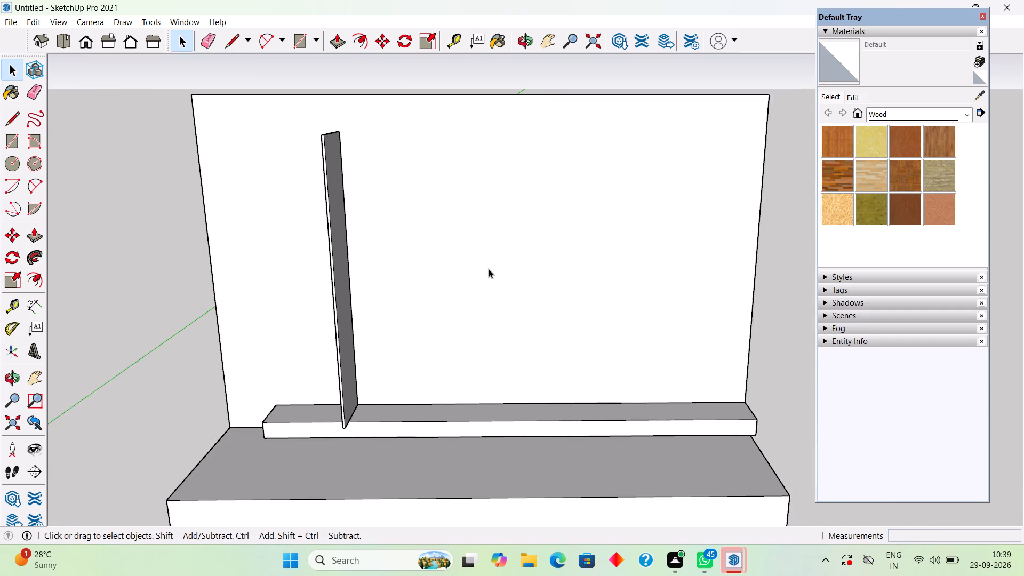
Unhide all the hidden wardrobe front geometry.
left_click(34, 24)
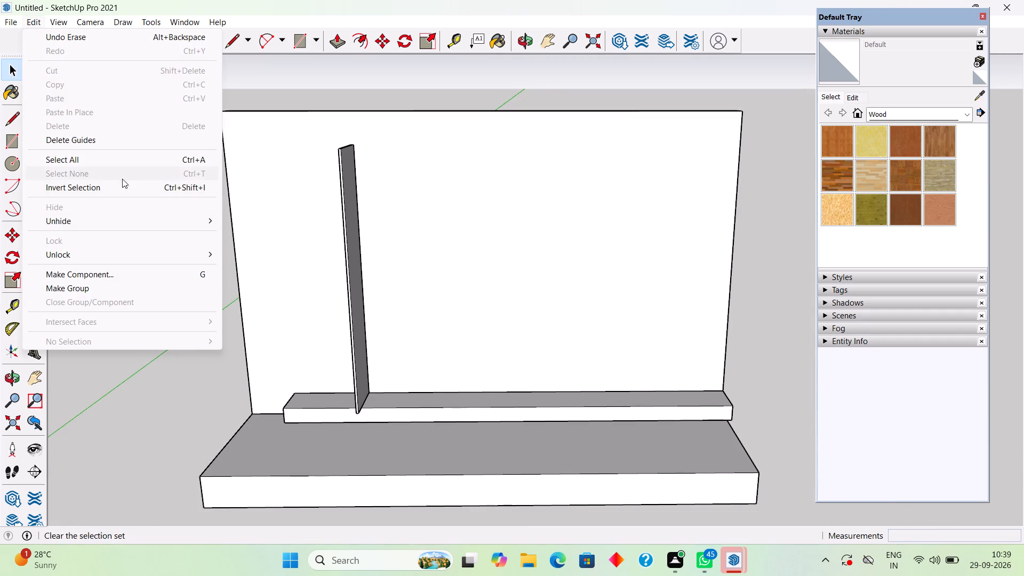
left_click(200, 228)
left_click(207, 220)
left_click(235, 244)
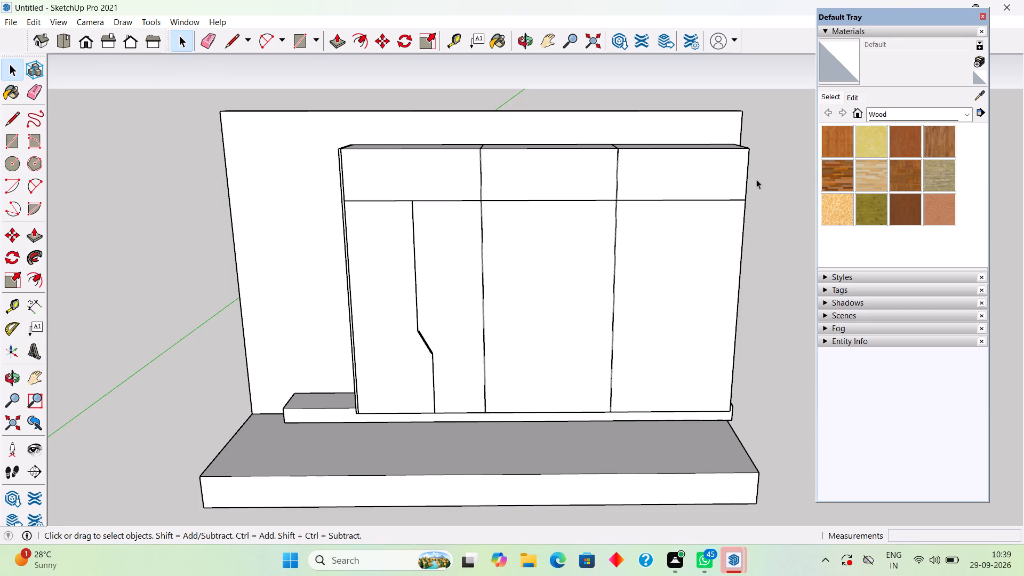
Open the lower front panel group for editing and delete the stray vertical edge above the bend on the first door.
scroll(404, 346, "up", 8)
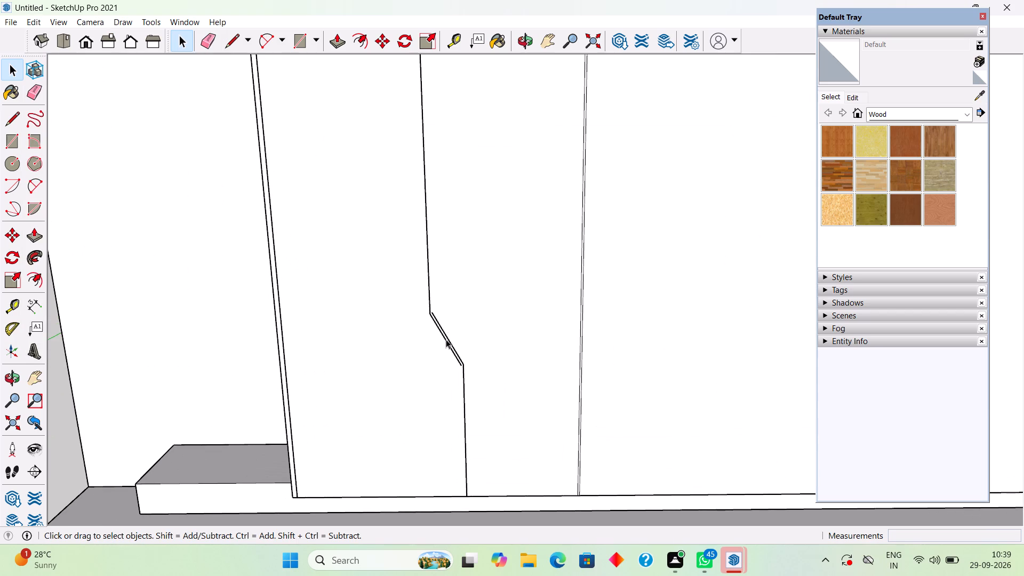
left_click(446, 339)
double_click(458, 322)
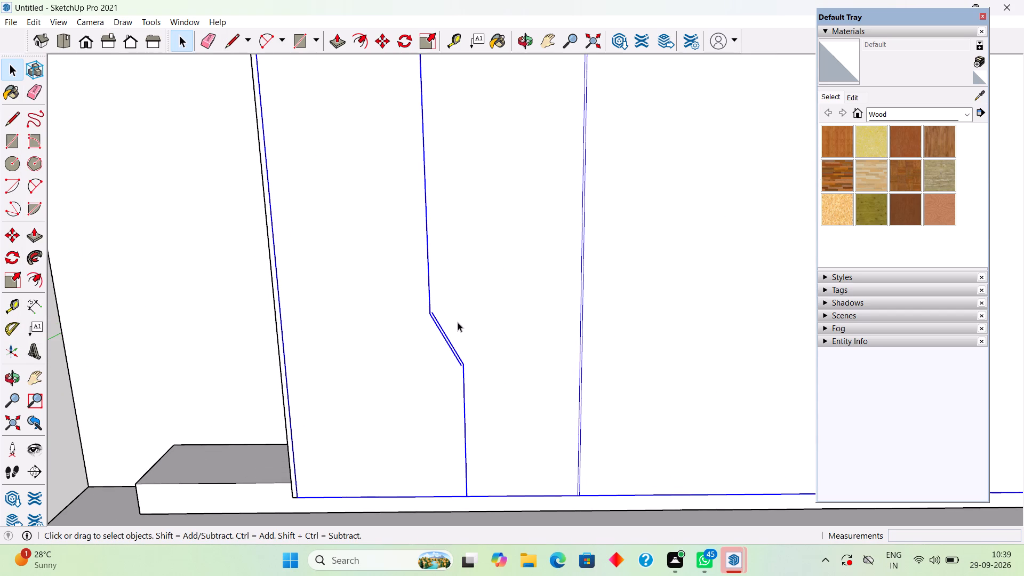
left_click(458, 322)
triple_click(456, 322)
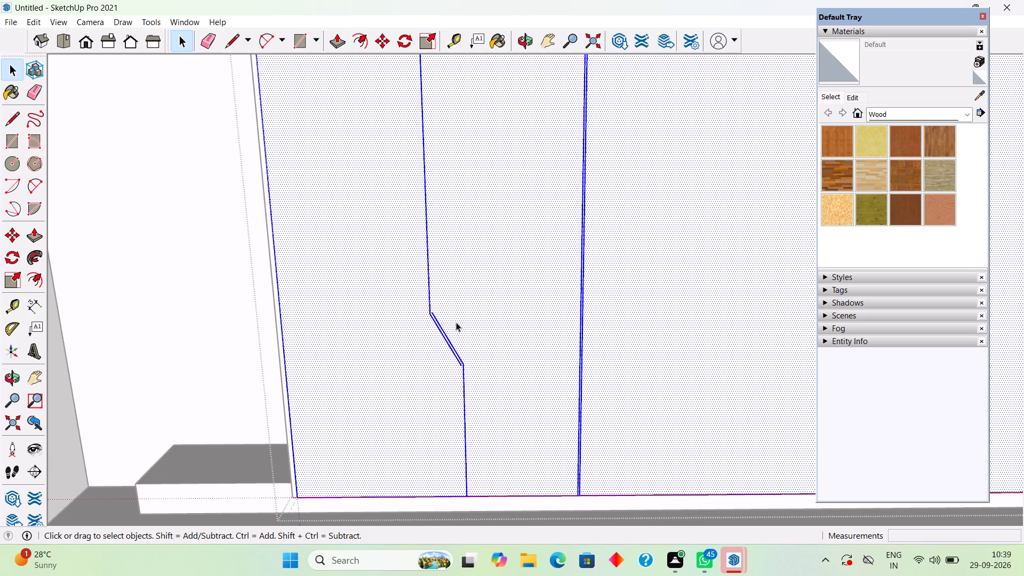
double_click(456, 322)
triple_click(346, 334)
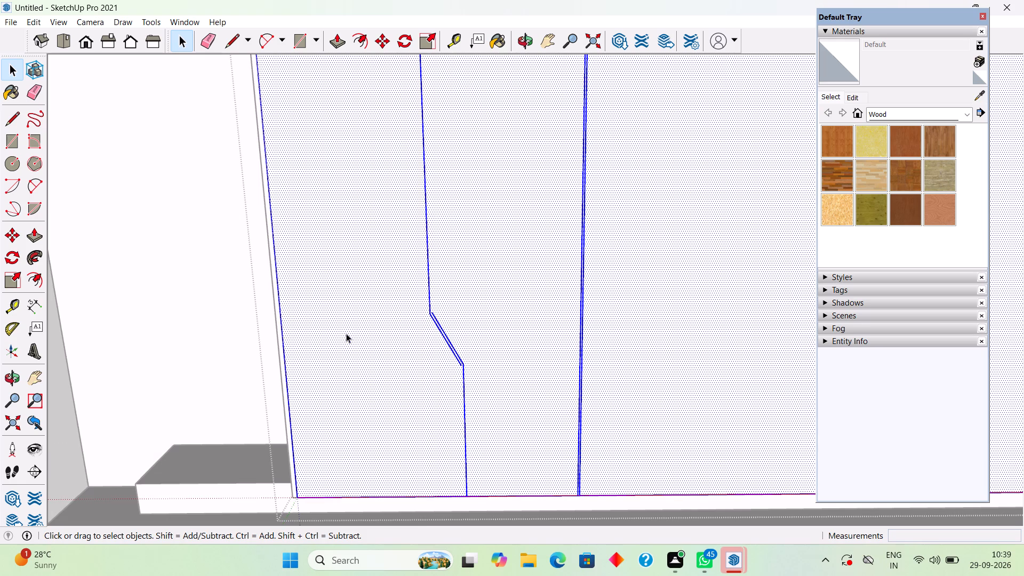
left_click(346, 333)
scroll(433, 280, "up", 4)
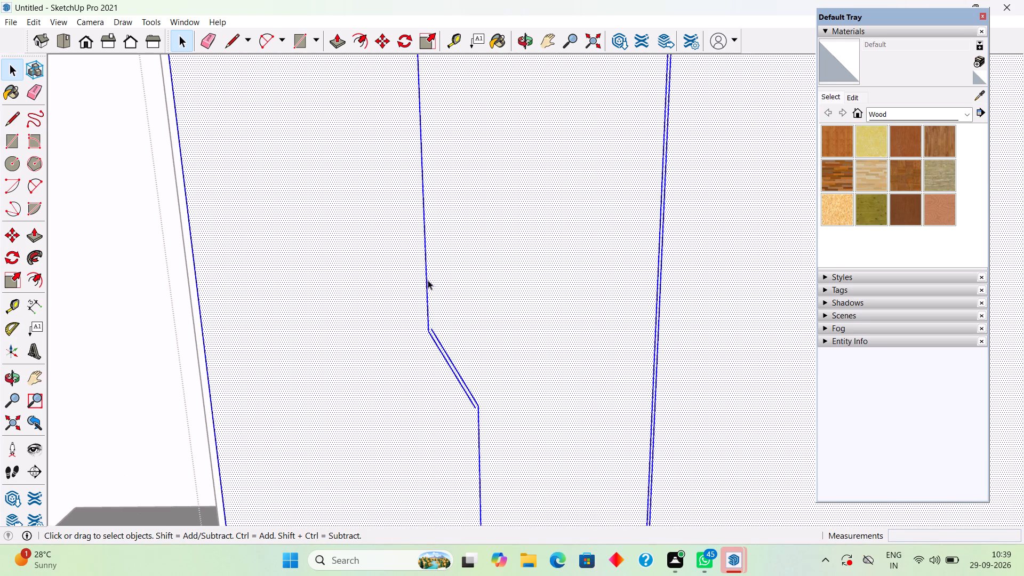
left_click(428, 280)
key("Delete")
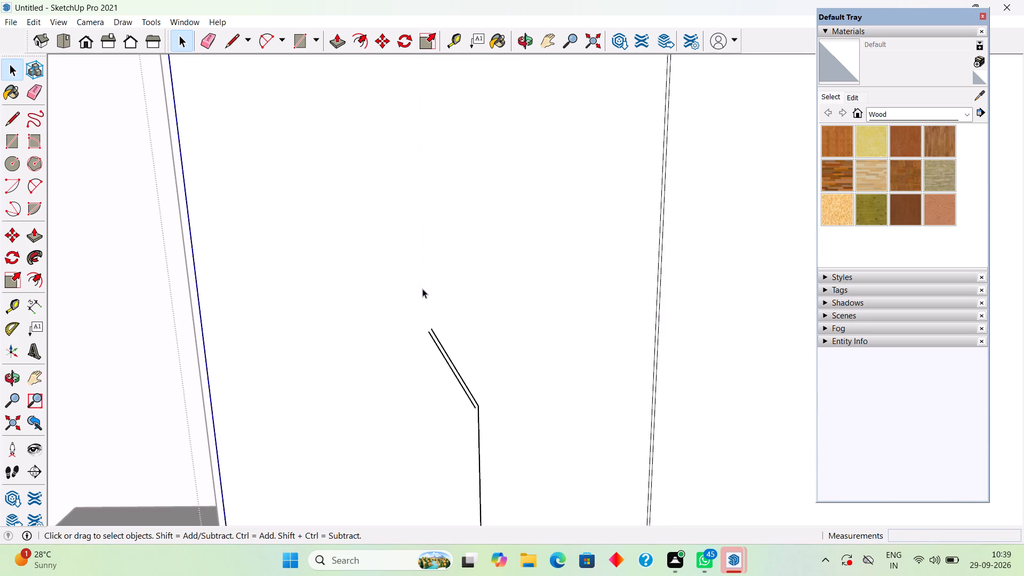
Delete the two slanted edges and the vertical edge below them on the first door, and close the group.
left_click(445, 350)
key("Delete")
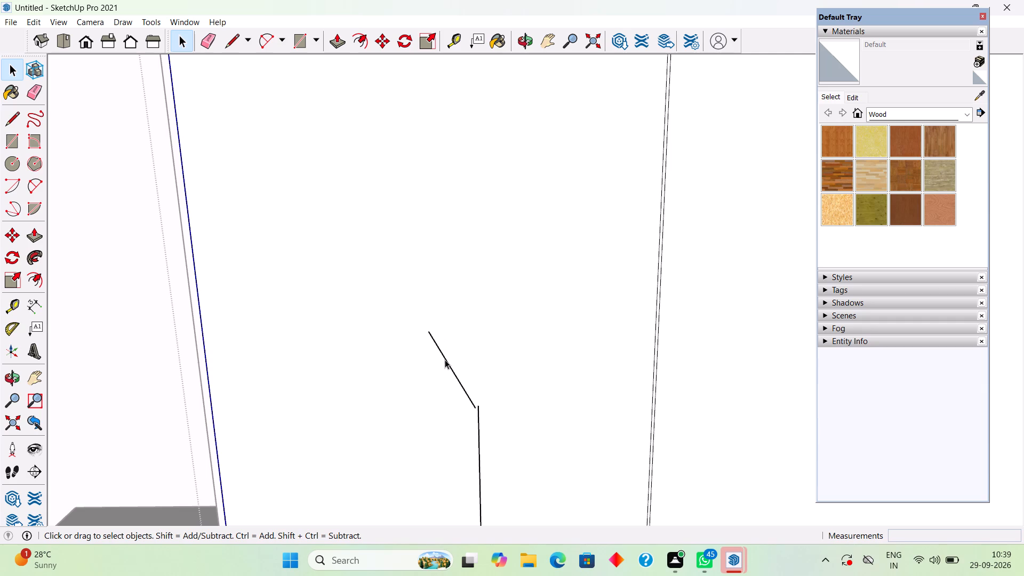
left_click(447, 363)
key("Delete")
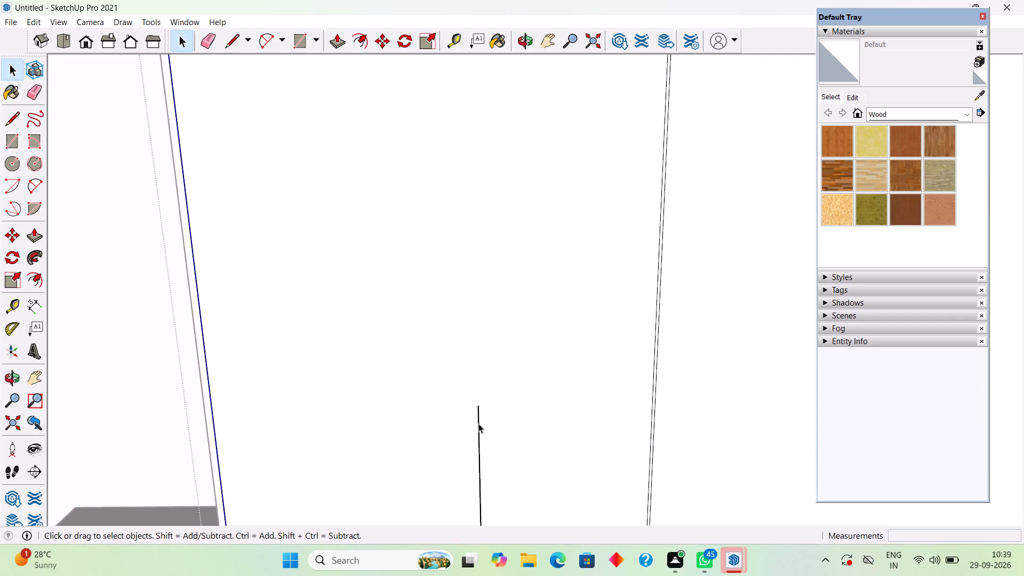
left_click(478, 423)
key("Delete")
scroll(478, 423, "down", 15)
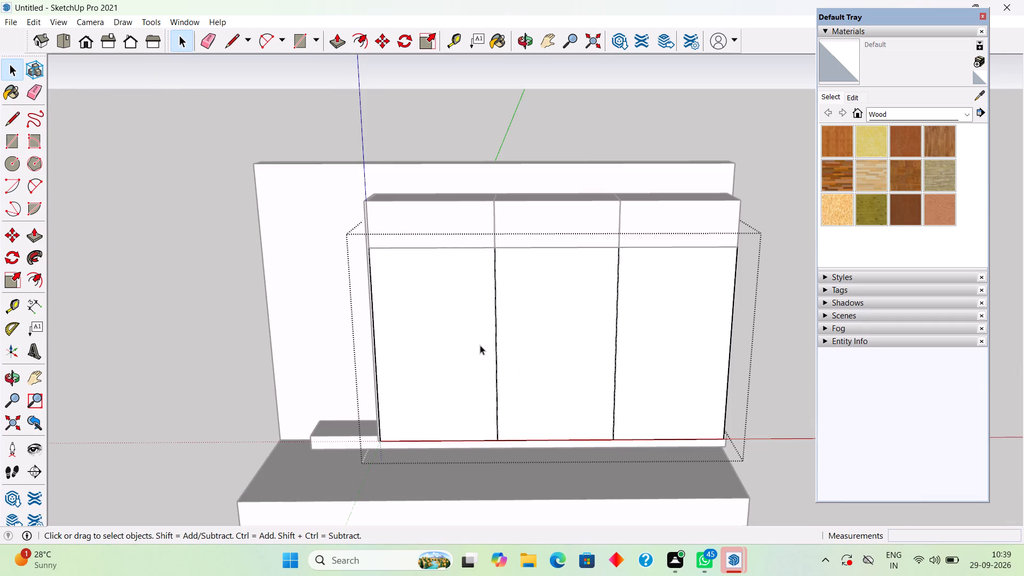
scroll(786, 331, "up", 3)
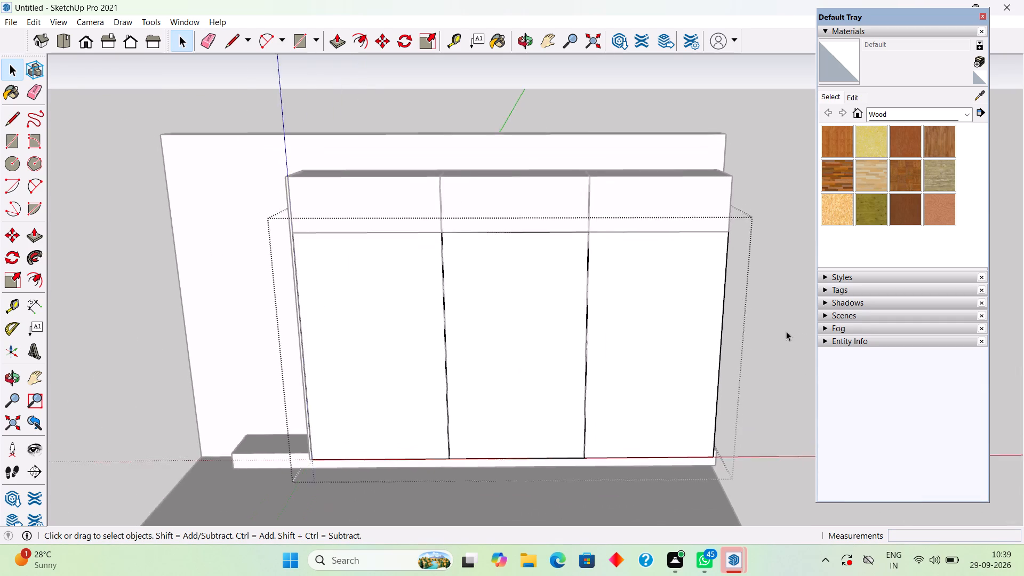
scroll(786, 331, "up", 4)
scroll(497, 355, "down", 2)
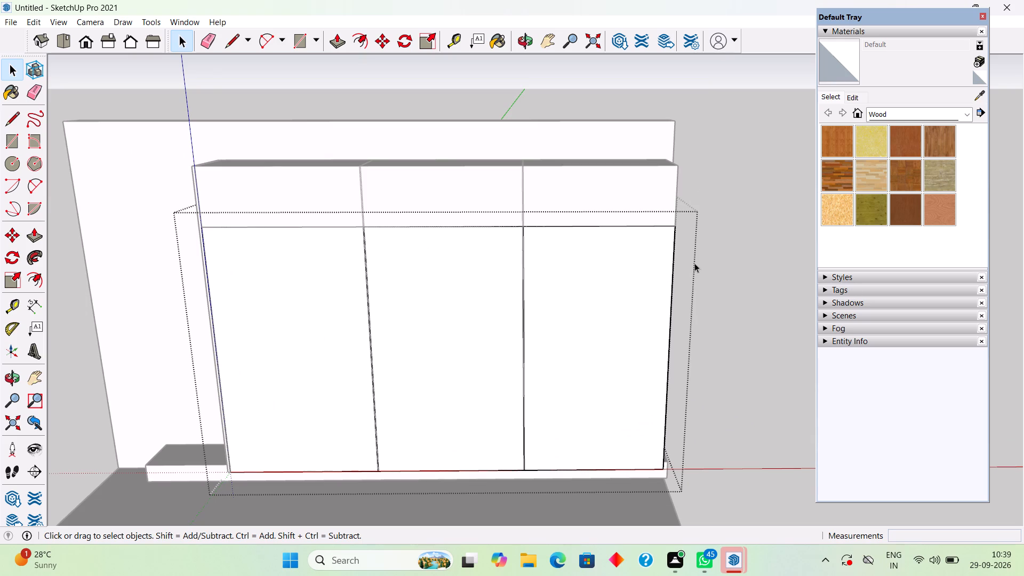
left_click(734, 250)
left_click(766, 267)
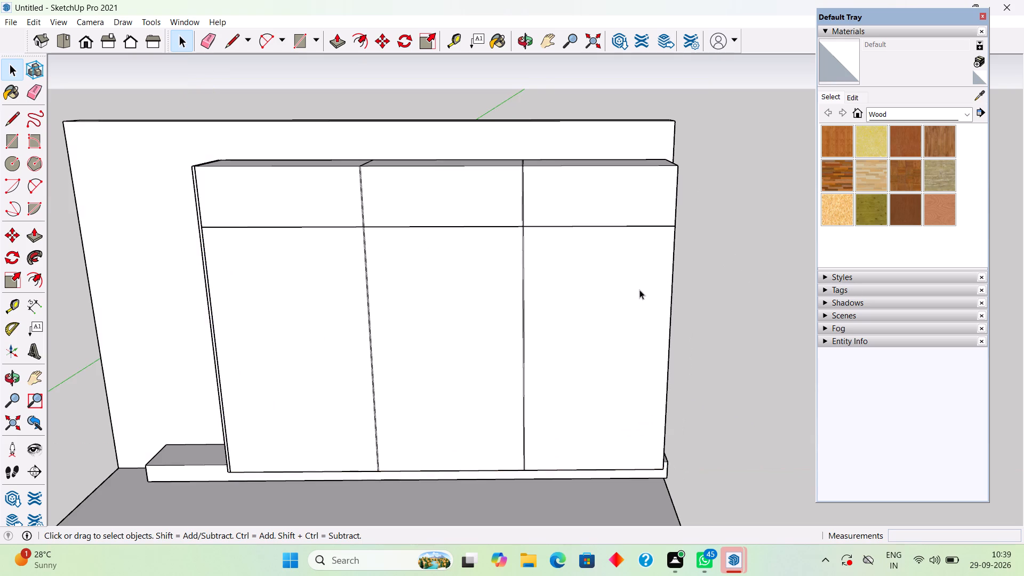
Make one group from the lower door panels and the upper front section.
left_click(639, 290)
right_click(639, 290)
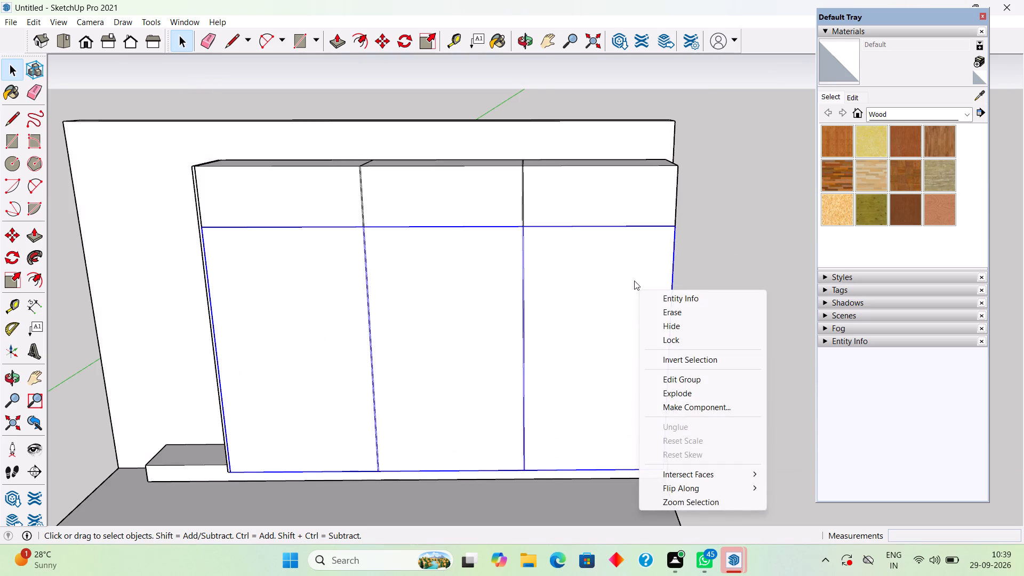
left_click(598, 206, "shift")
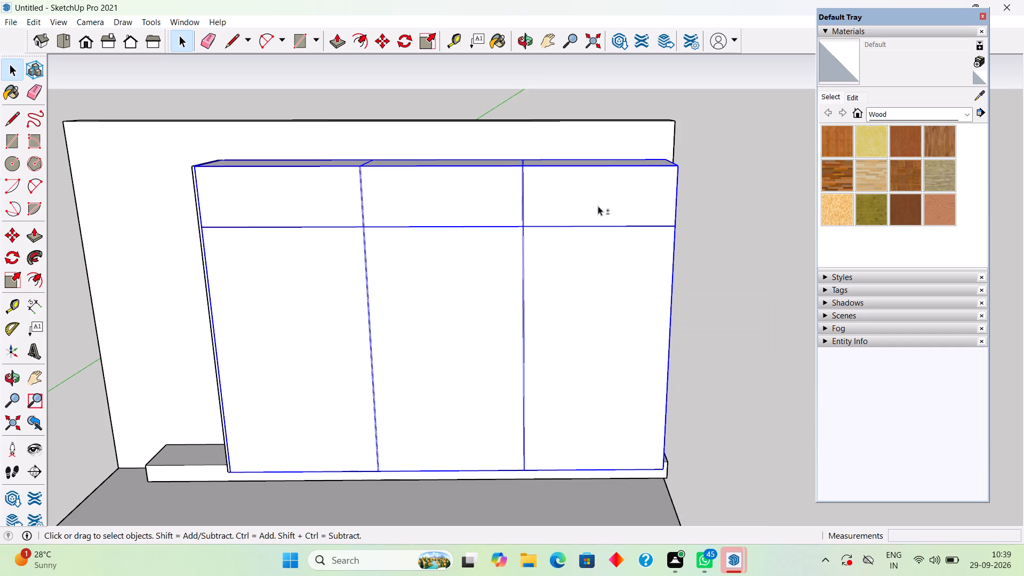
right_click(598, 206)
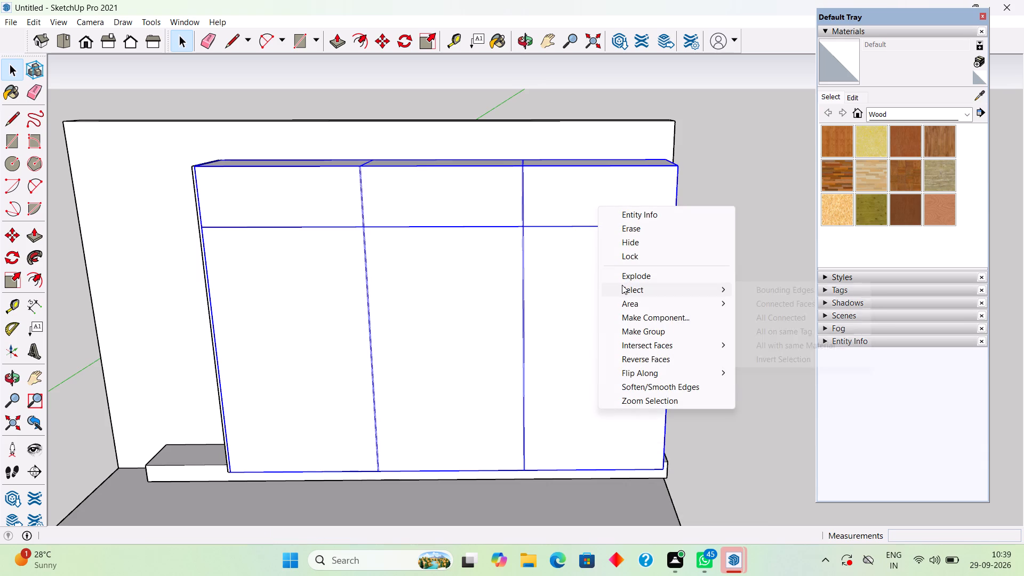
left_click(632, 329)
left_click(694, 237)
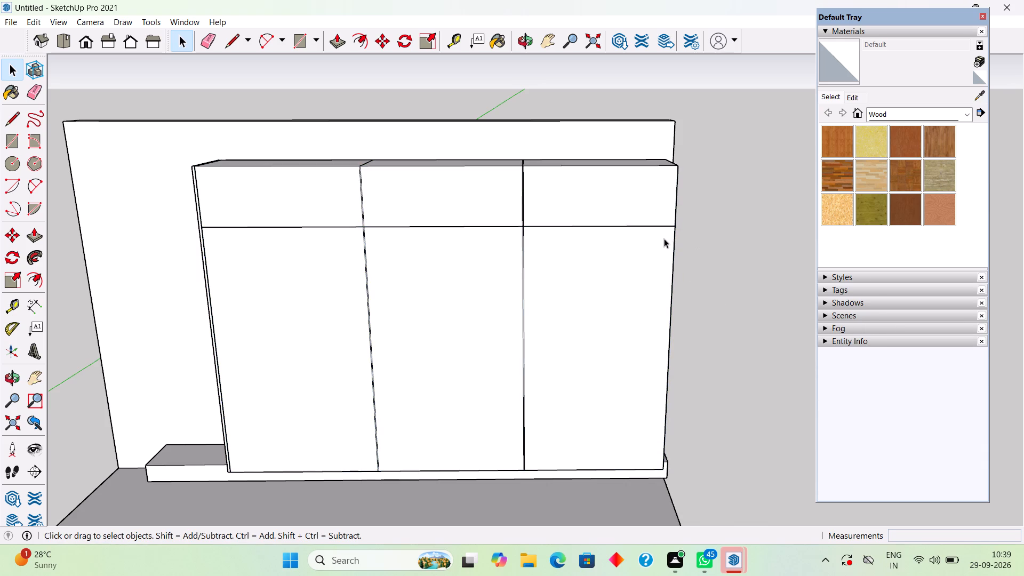
Examine the newly grouped wardrobe front against the back panel, side upright and base ledge from an angle.
left_click(623, 224)
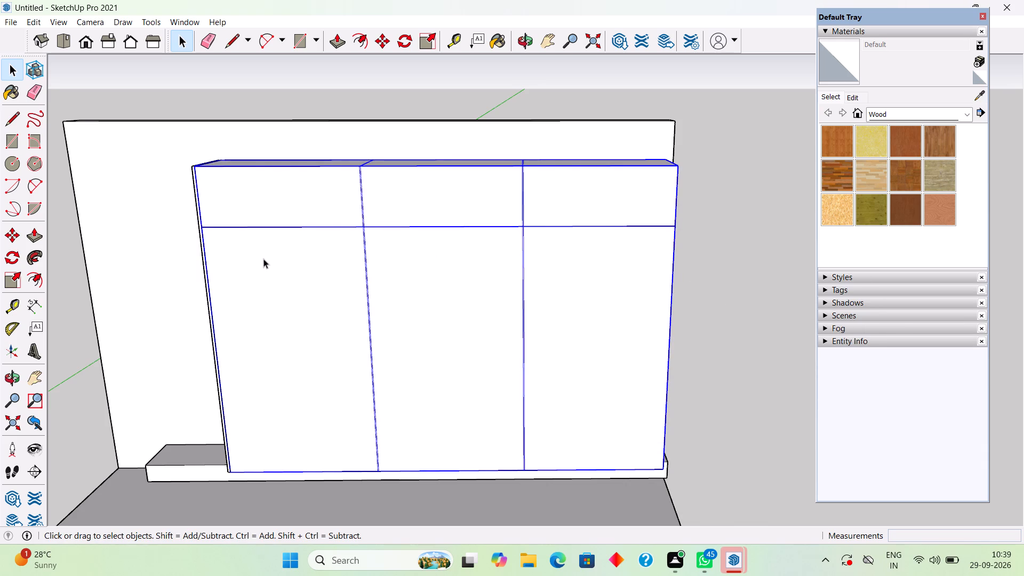
middle_click_drag(263, 259, 421, 291)
scroll(278, 454, "down", 3)
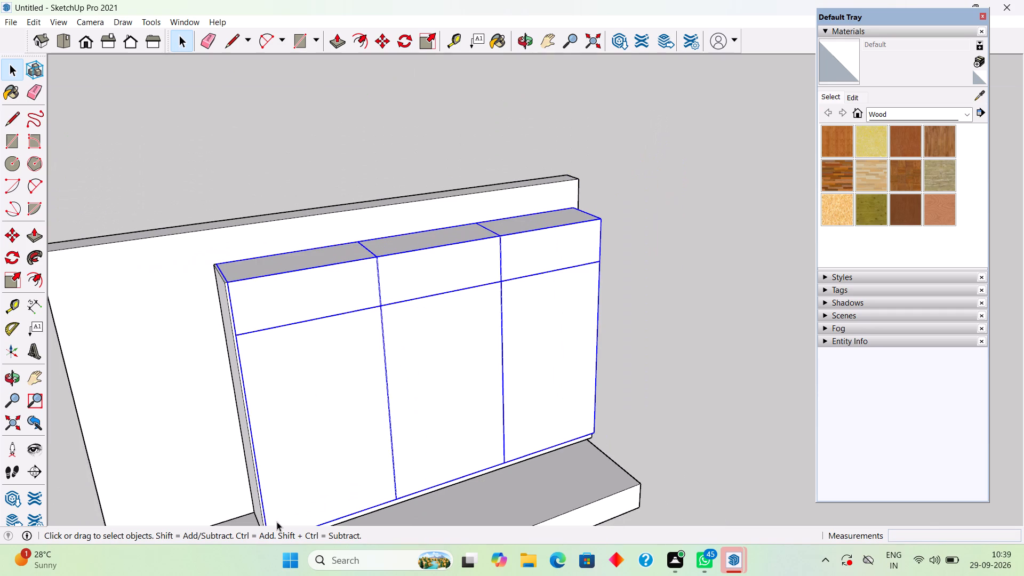
scroll(277, 519, "down", 5)
scroll(349, 479, "down", 3)
middle_click_drag(361, 499, 346, 367, "shift")
scroll(267, 324, "up", 3)
scroll(204, 293, "up", 4)
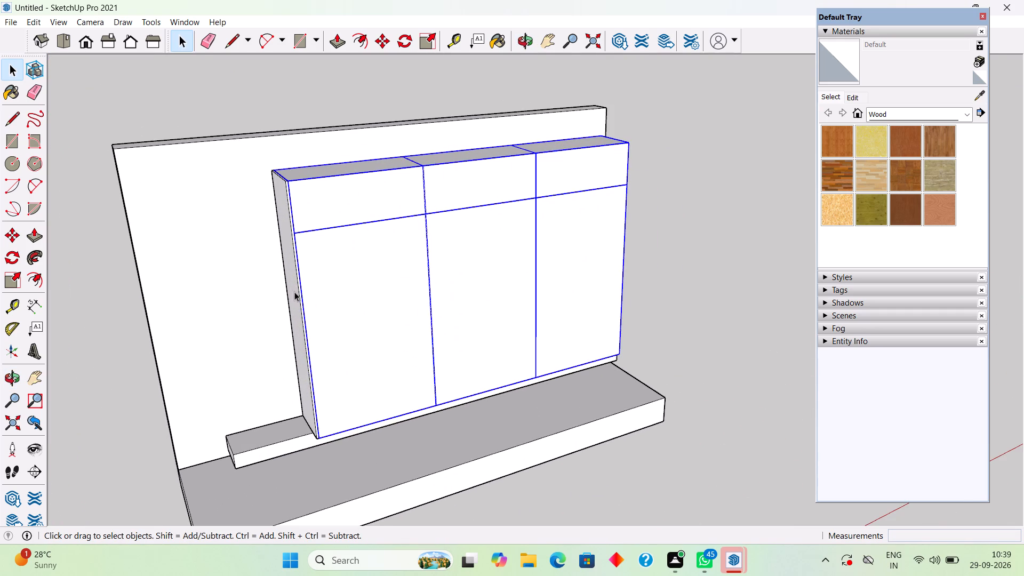
middle_click_drag(294, 292, 231, 293)
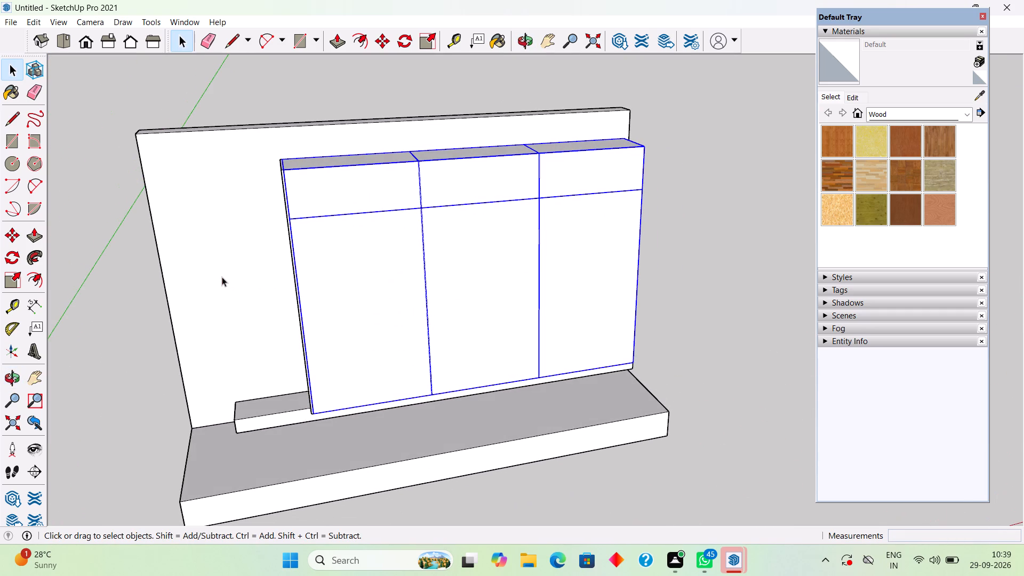
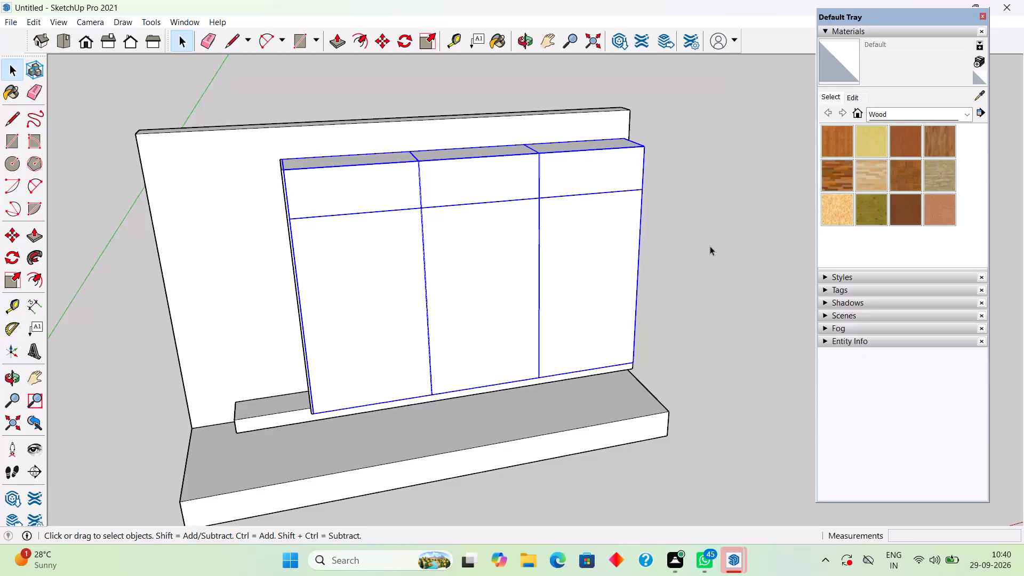
Open the three-bay cabinet group for editing.
left_click(710, 246)
triple_click(524, 232)
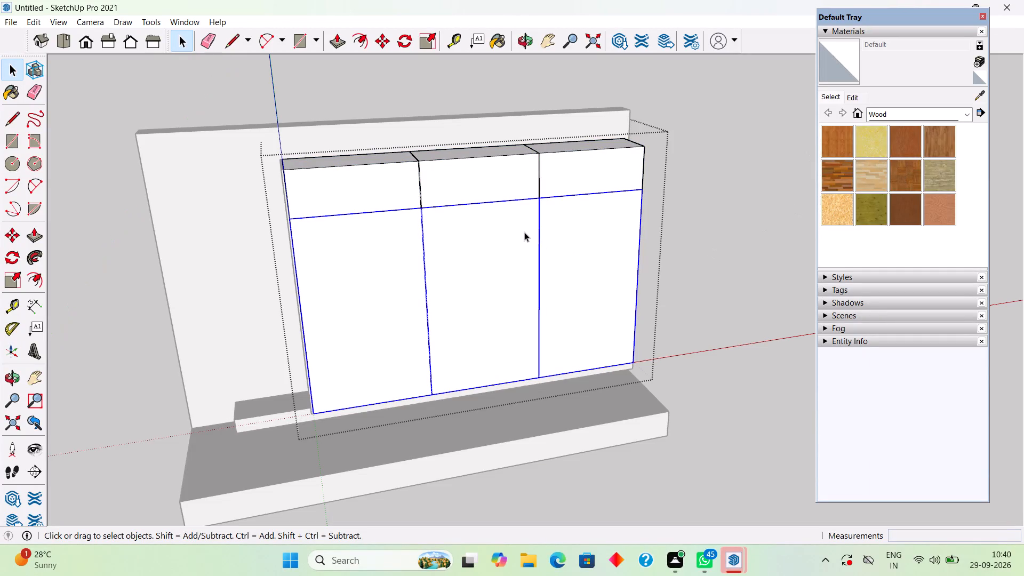
left_click(757, 127)
double_click(562, 203)
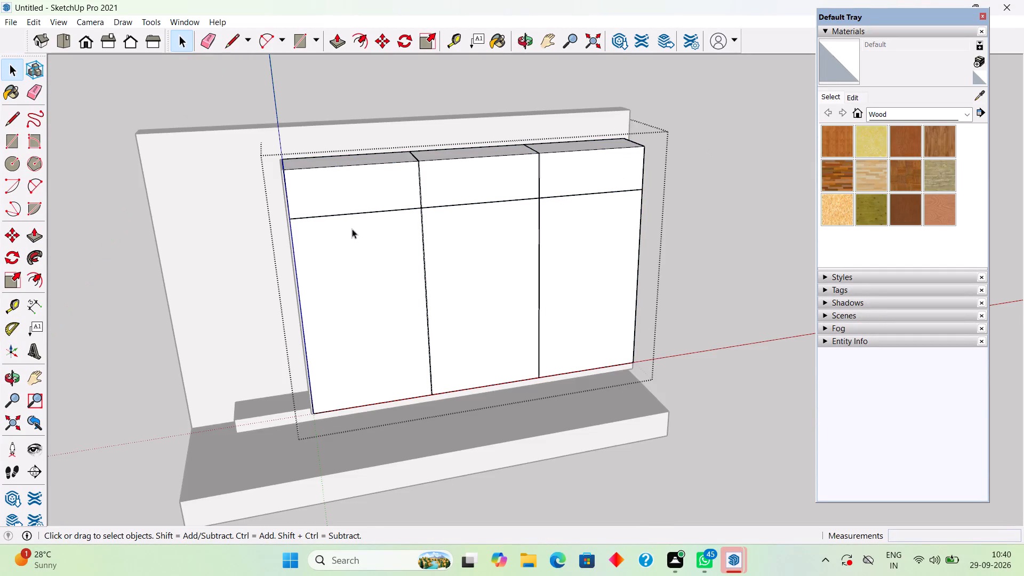
Place a vertical guide down the centre of the cabinet's left bay, 2' from the cabinet's outer edge.
scroll(339, 233, "up", 7)
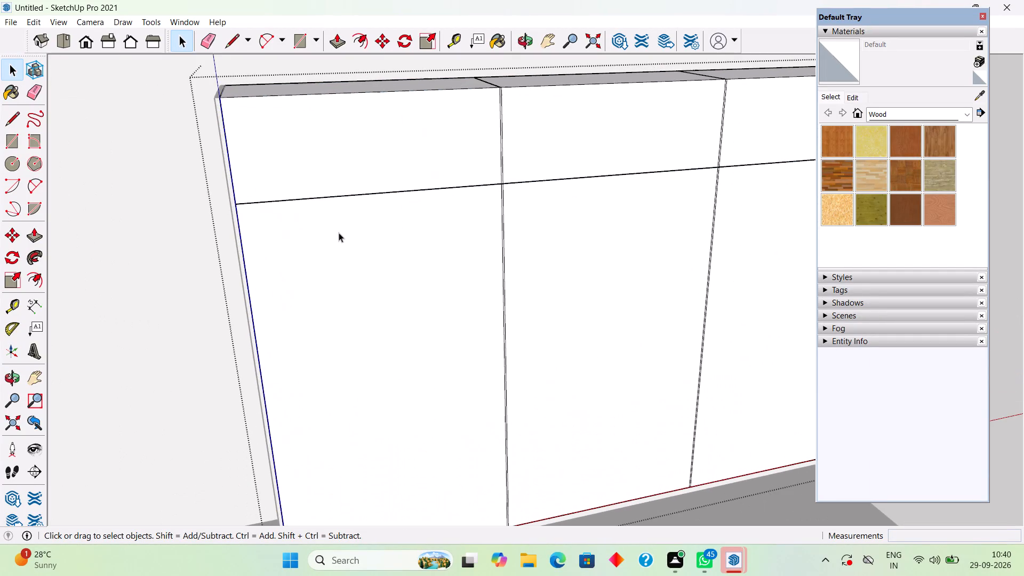
scroll(339, 233, "down", 3)
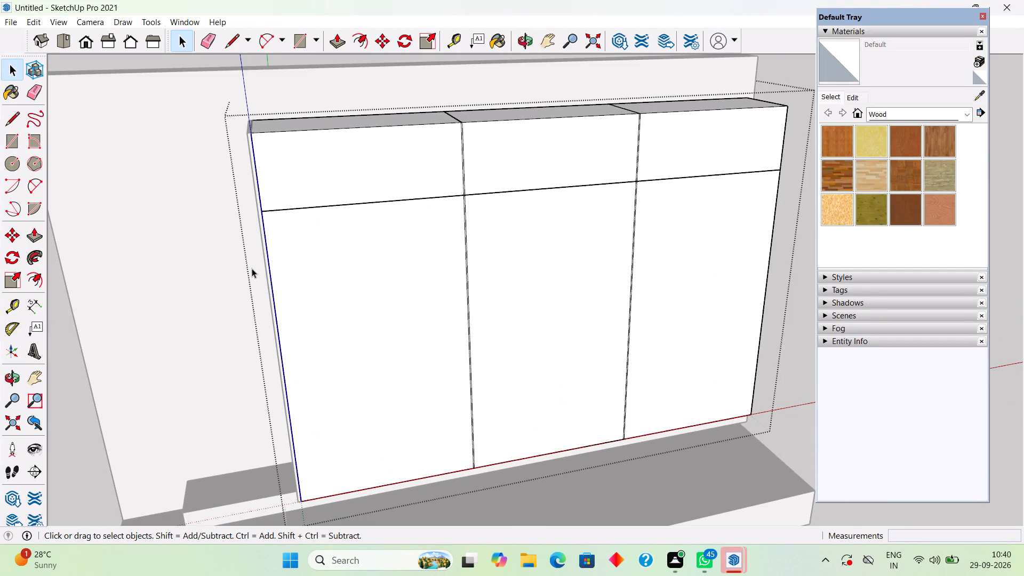
middle_click_drag(434, 277, 268, 382)
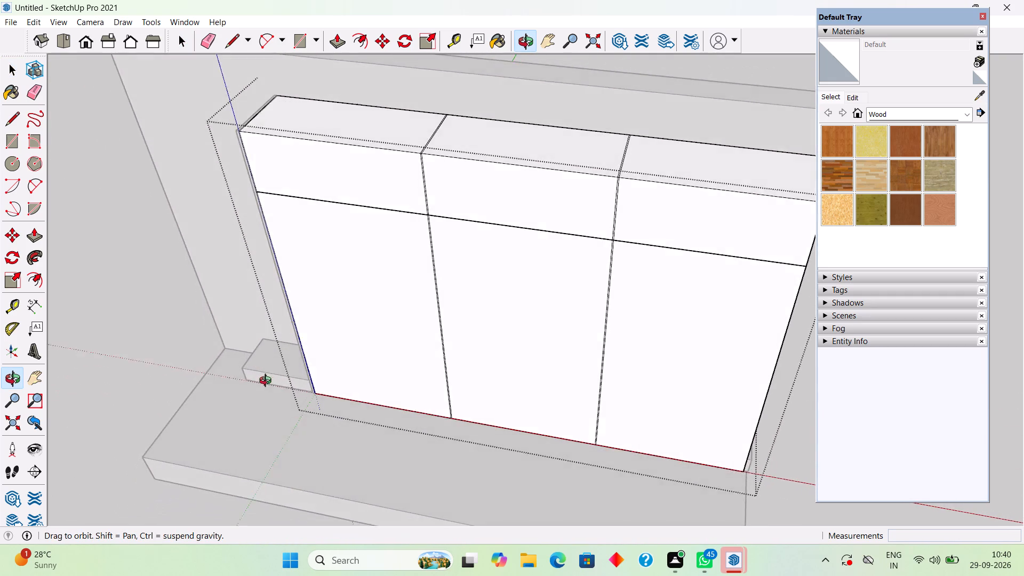
middle_click_drag(268, 382, 417, 233)
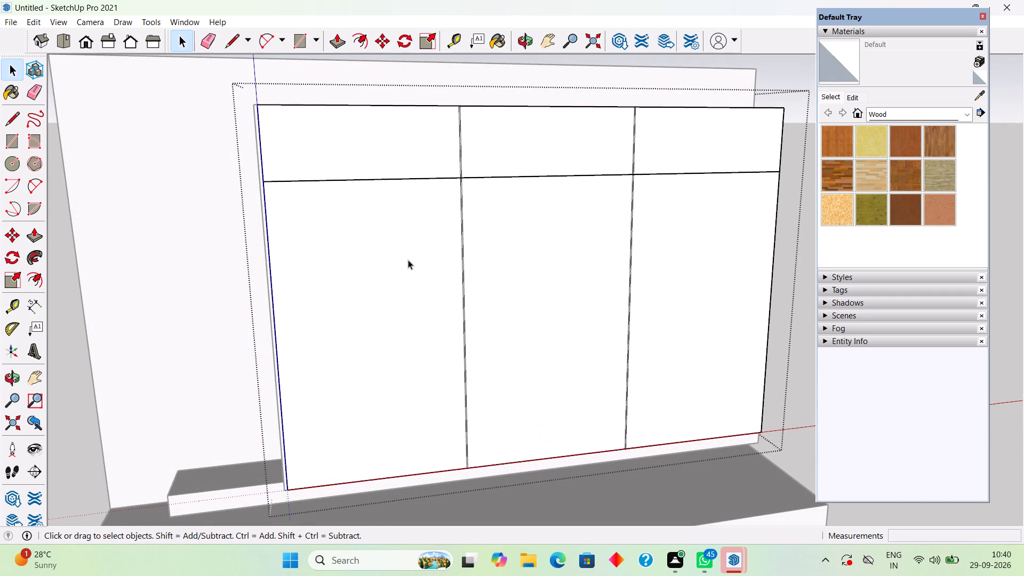
scroll(401, 277, "up", 1)
scroll(401, 278, "down", 1)
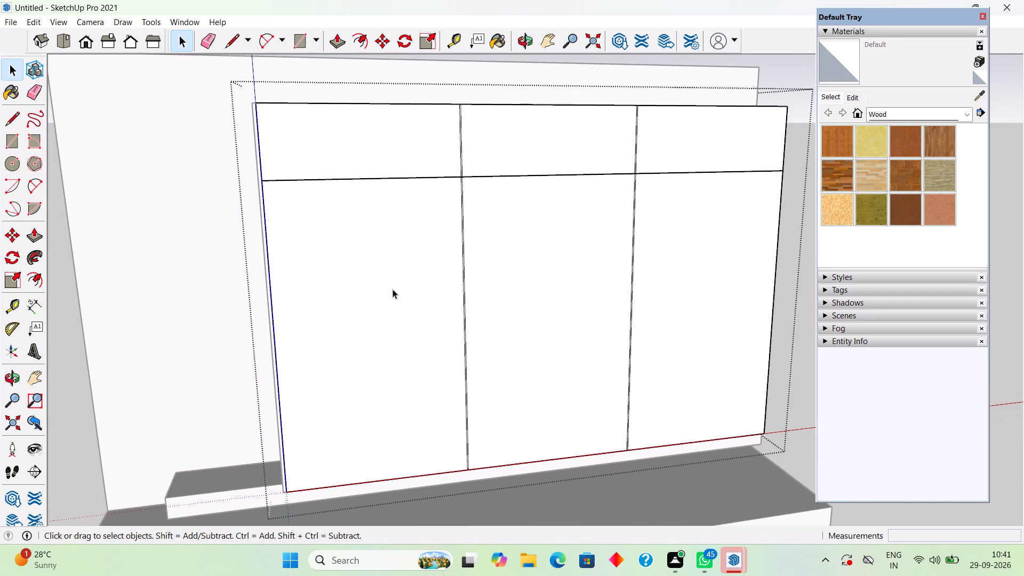
key("t")
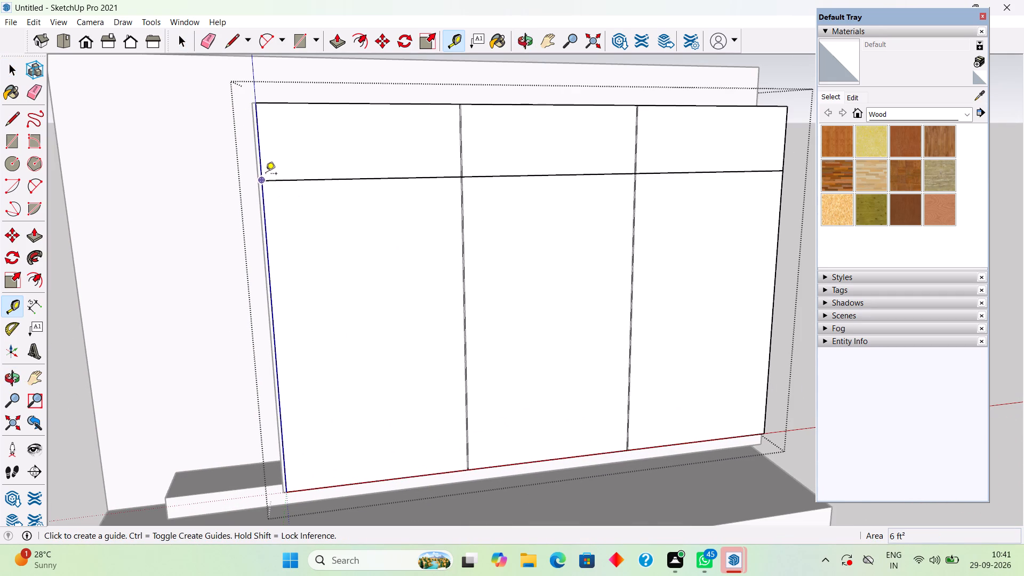
left_click(264, 159)
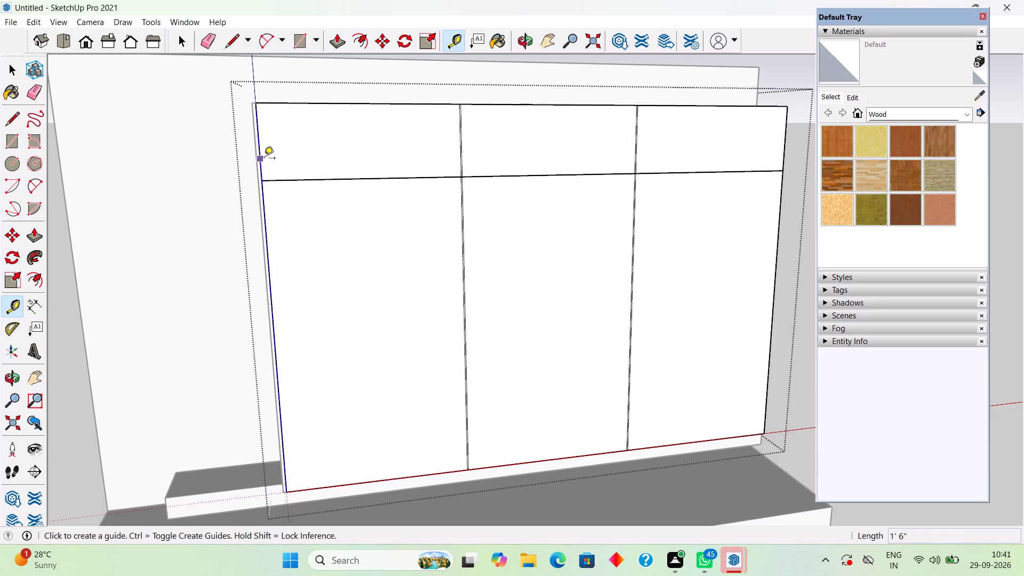
left_click(362, 106)
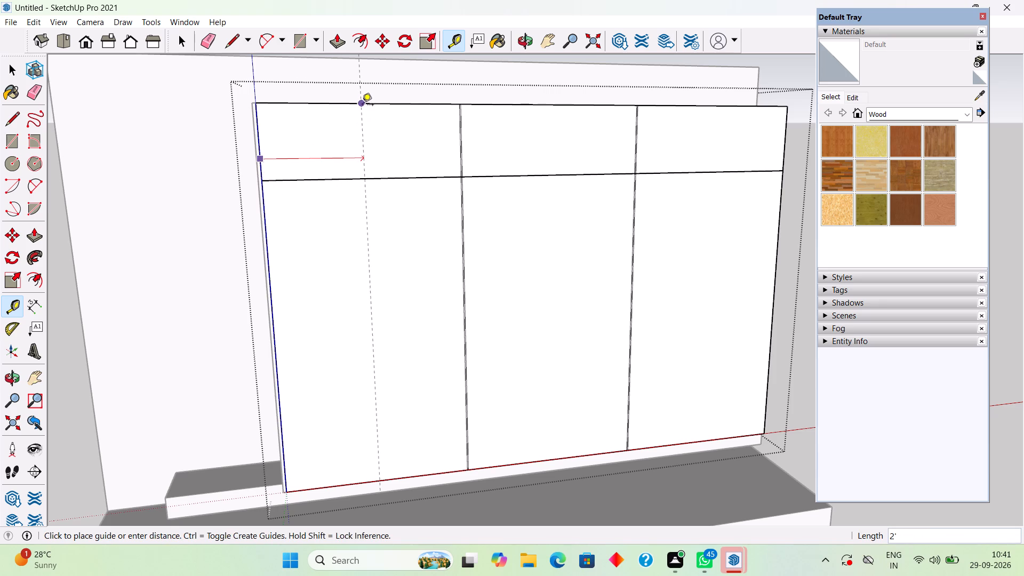
Offset a parallel guide 0.15" from the left bay's centre guide, towards the middle bay.
left_click(366, 133)
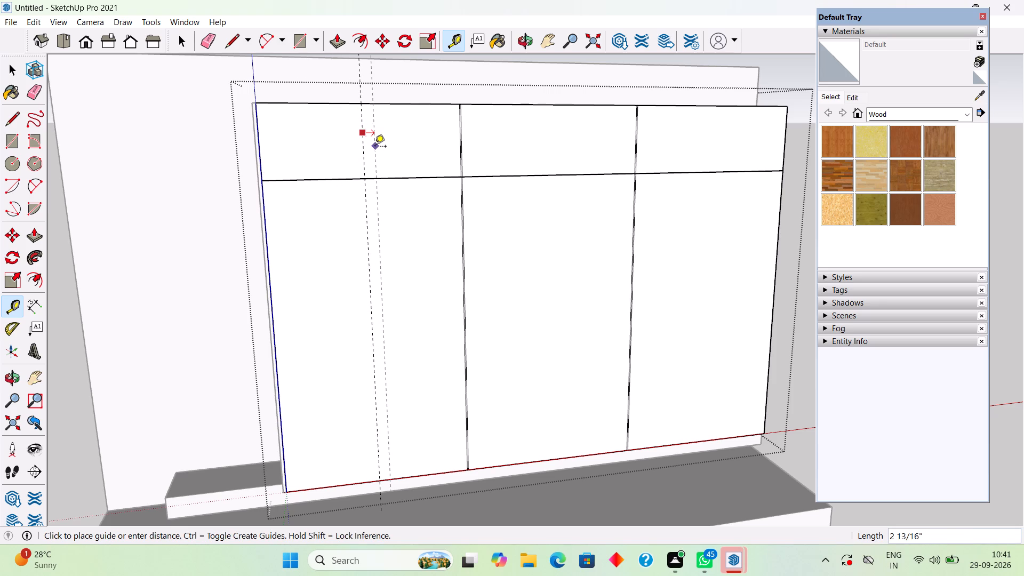
type(".15\"")
key("Return")
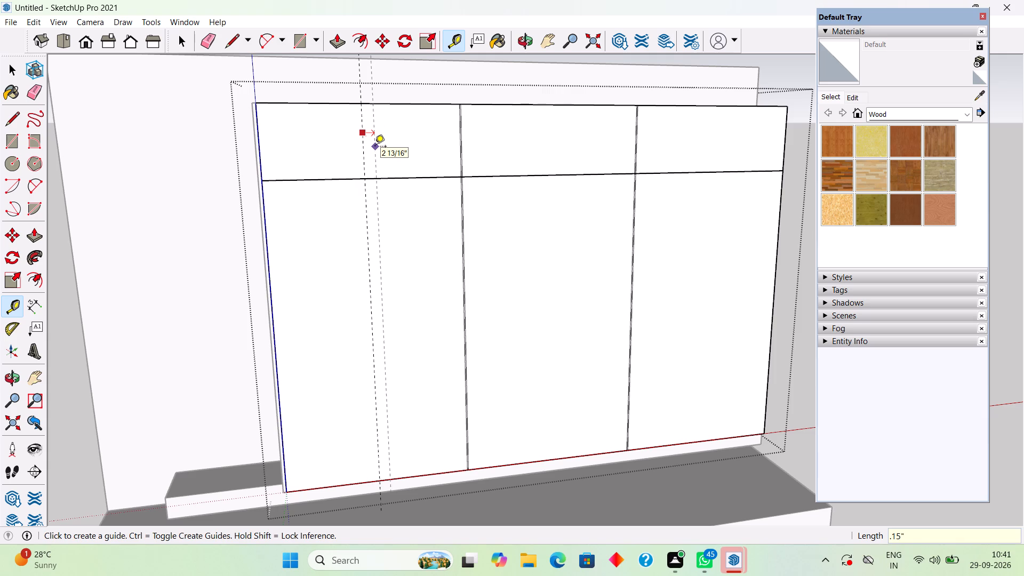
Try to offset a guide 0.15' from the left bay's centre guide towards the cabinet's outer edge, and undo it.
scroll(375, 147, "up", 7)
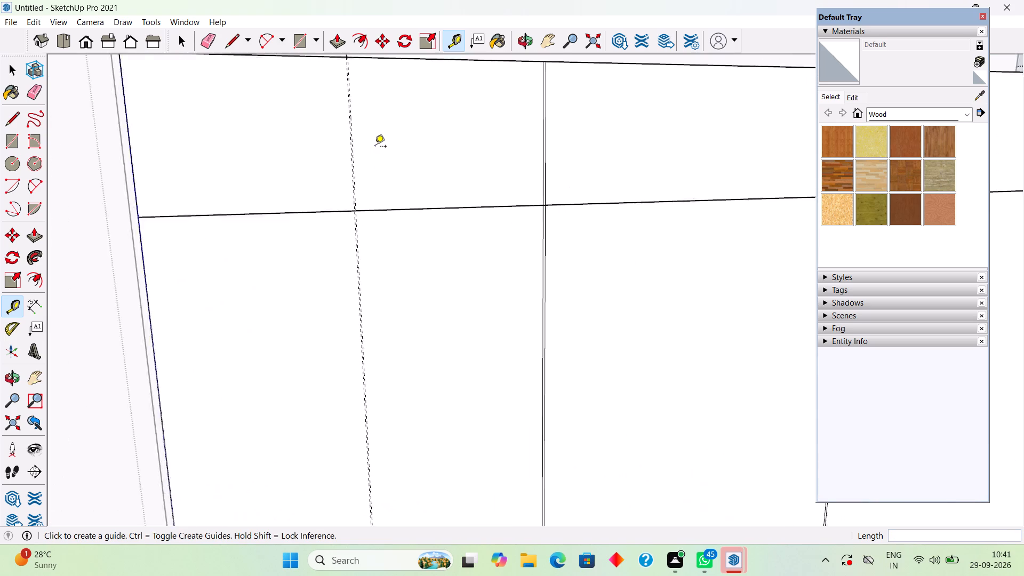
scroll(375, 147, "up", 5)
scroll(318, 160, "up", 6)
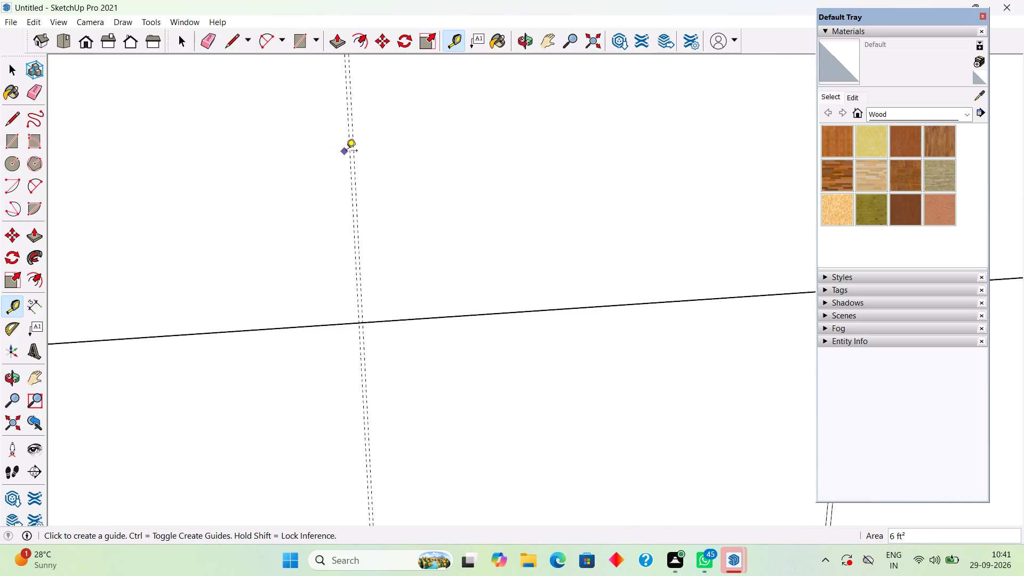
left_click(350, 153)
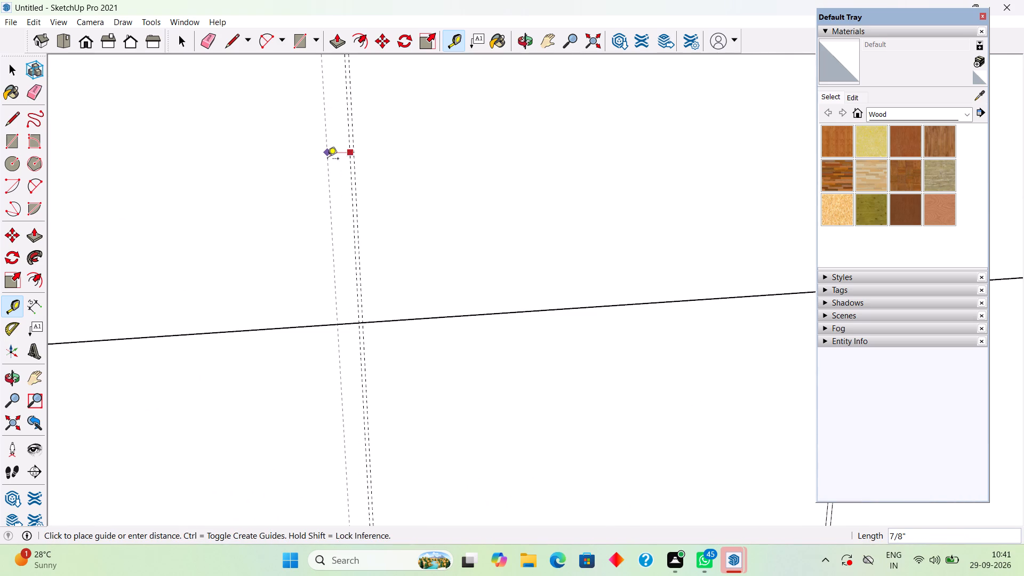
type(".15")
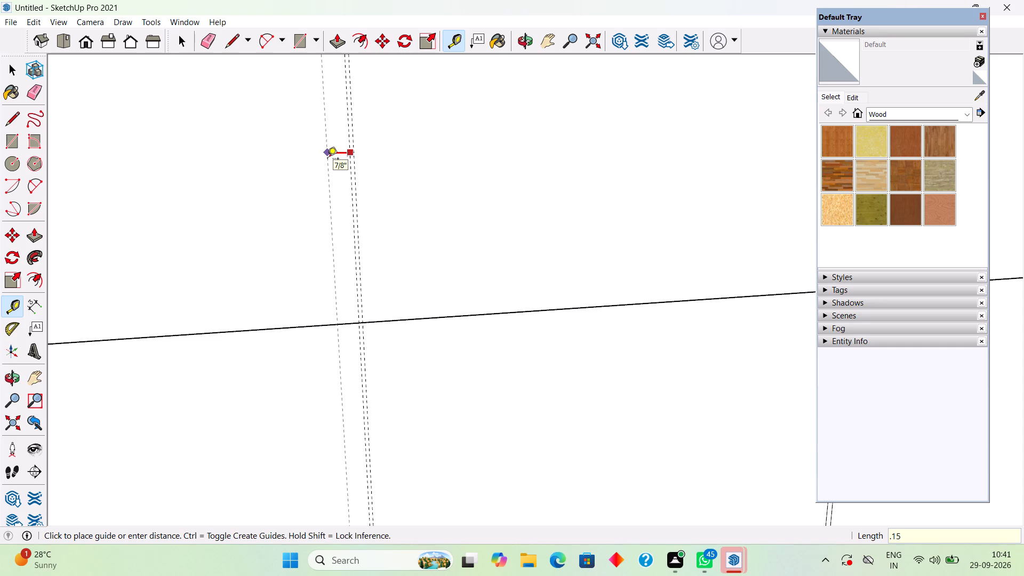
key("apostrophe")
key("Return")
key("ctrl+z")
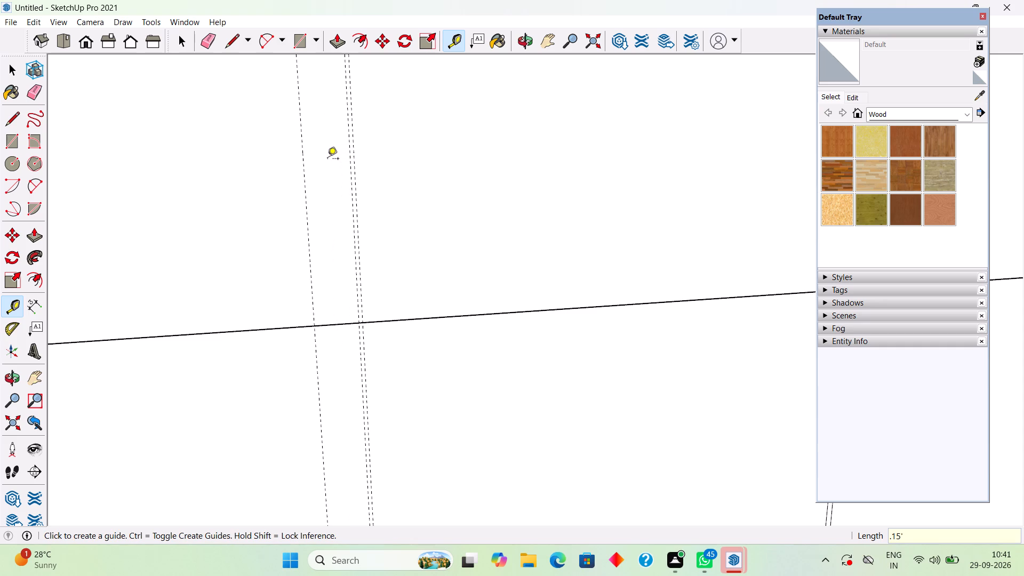
Offset a guide 0.15" from the left bay's centre guide towards the cabinet's outer edge.
scroll(327, 159, "up", 3)
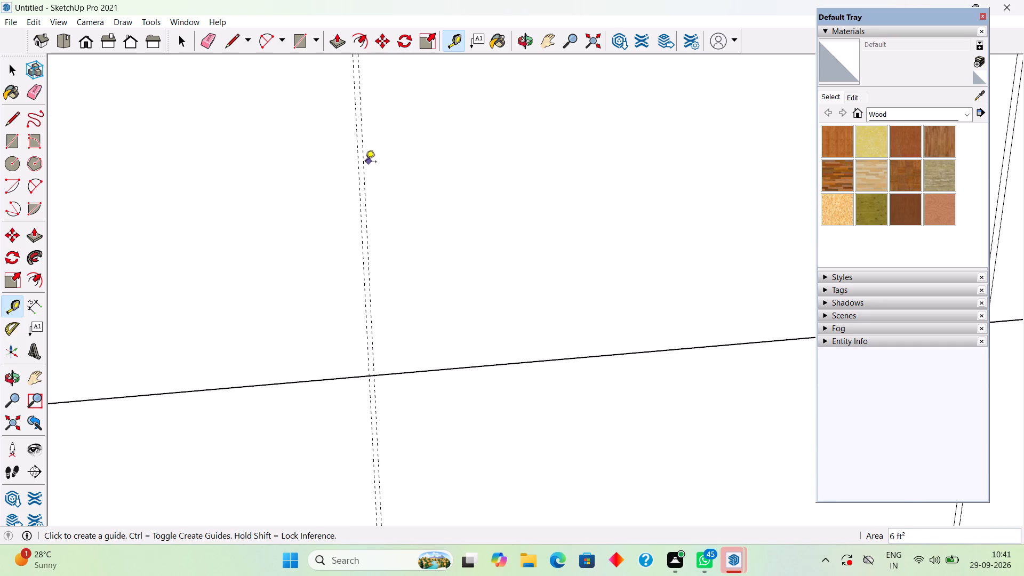
left_click(359, 166)
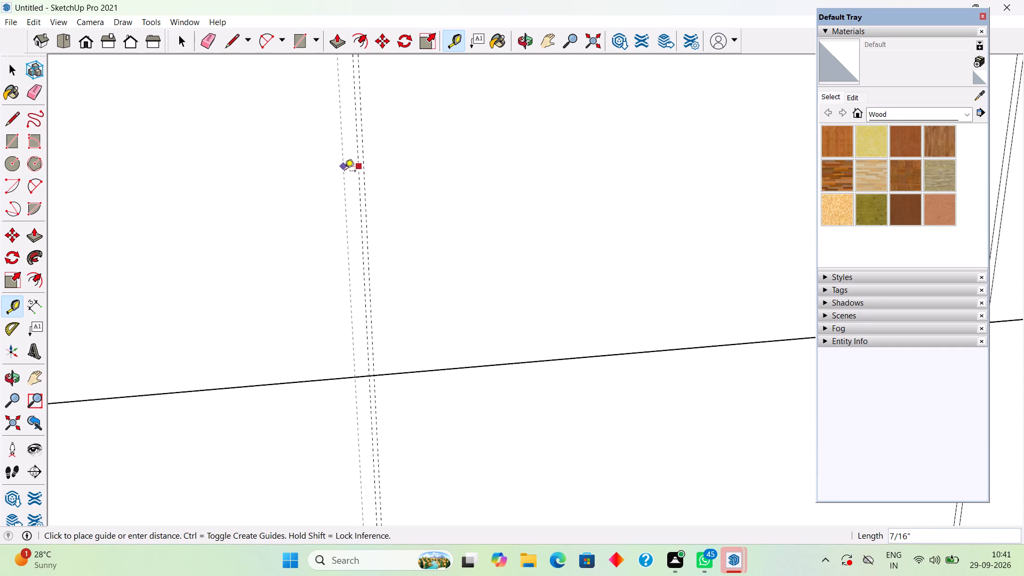
type(".15\"")
key("Return")
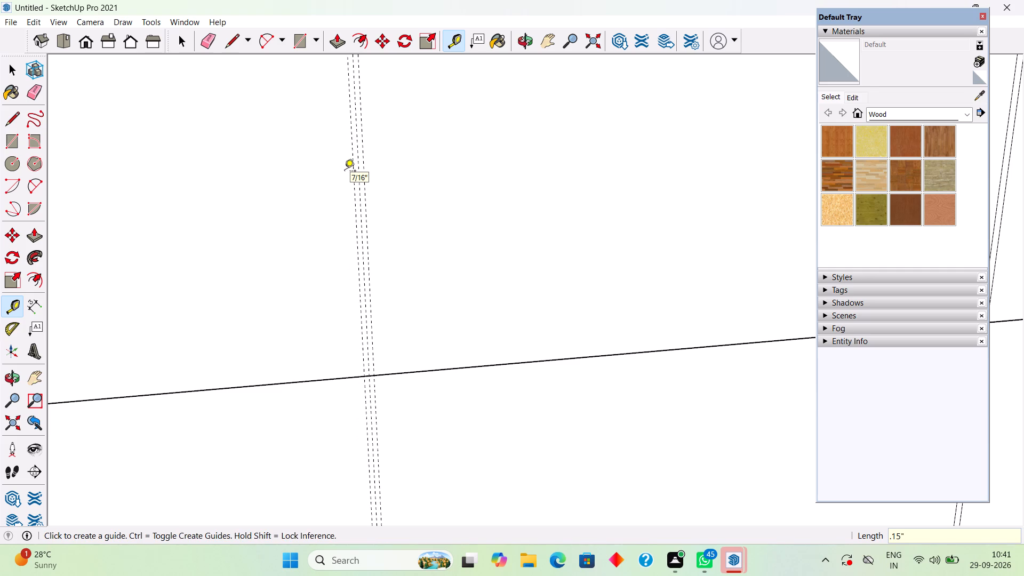
Place a vertical guide down the centre of the cabinet's middle bay, through the midpoint of its top edge.
scroll(345, 172, "down", 18)
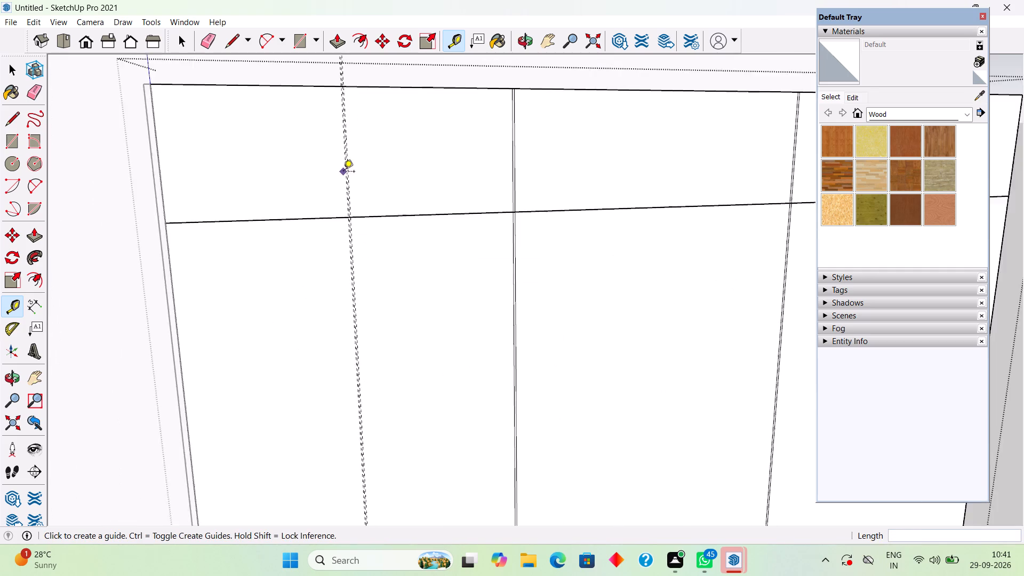
scroll(343, 172, "down", 3)
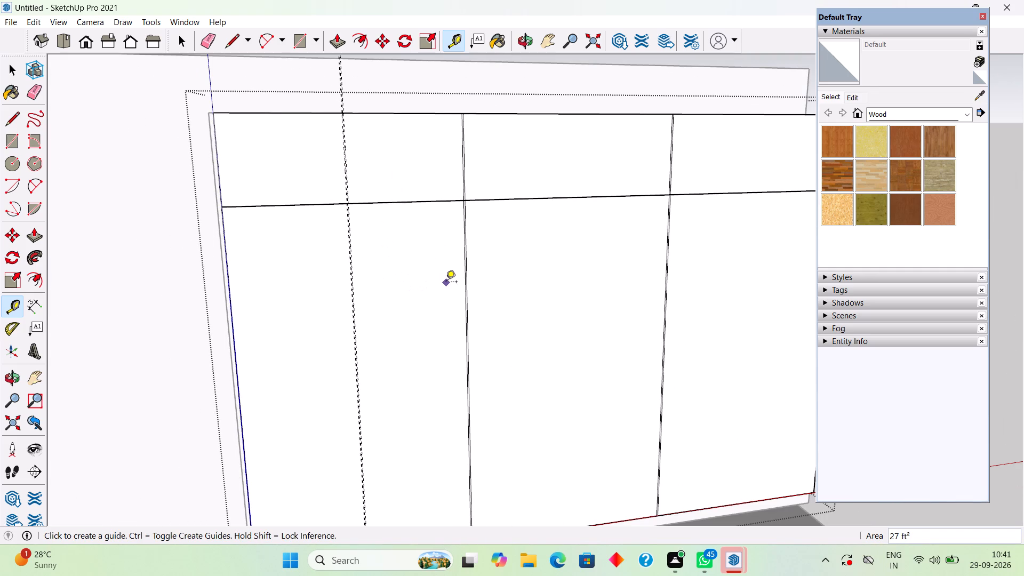
scroll(446, 283, "down", 3)
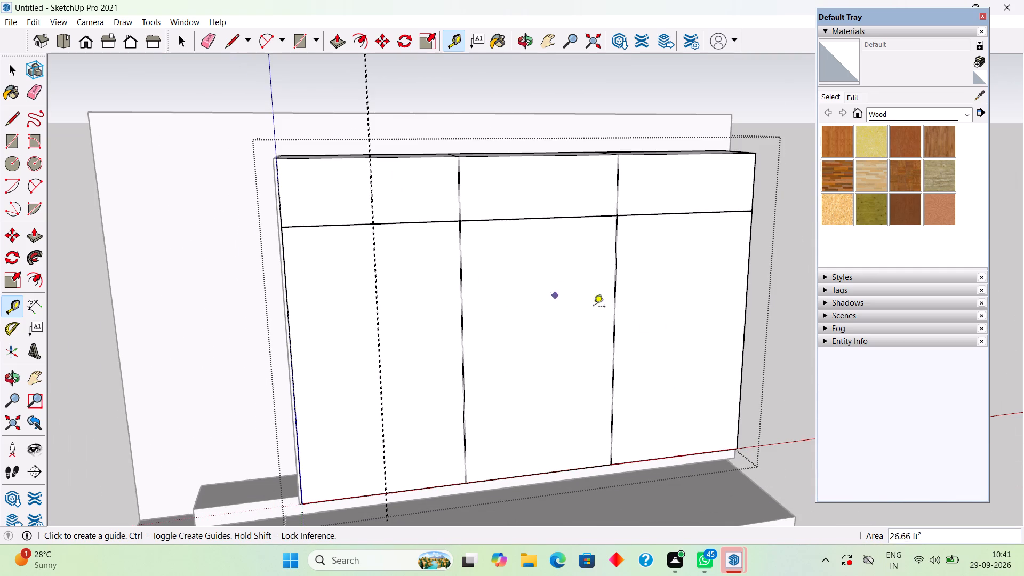
scroll(621, 287, "up", 5)
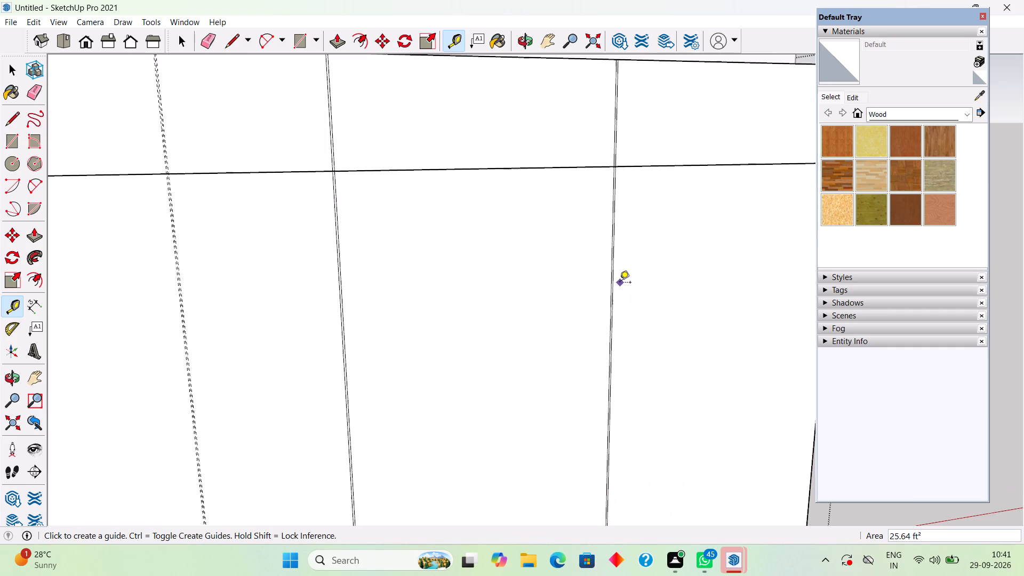
scroll(620, 283, "down", 4)
scroll(785, 236, "up", 2)
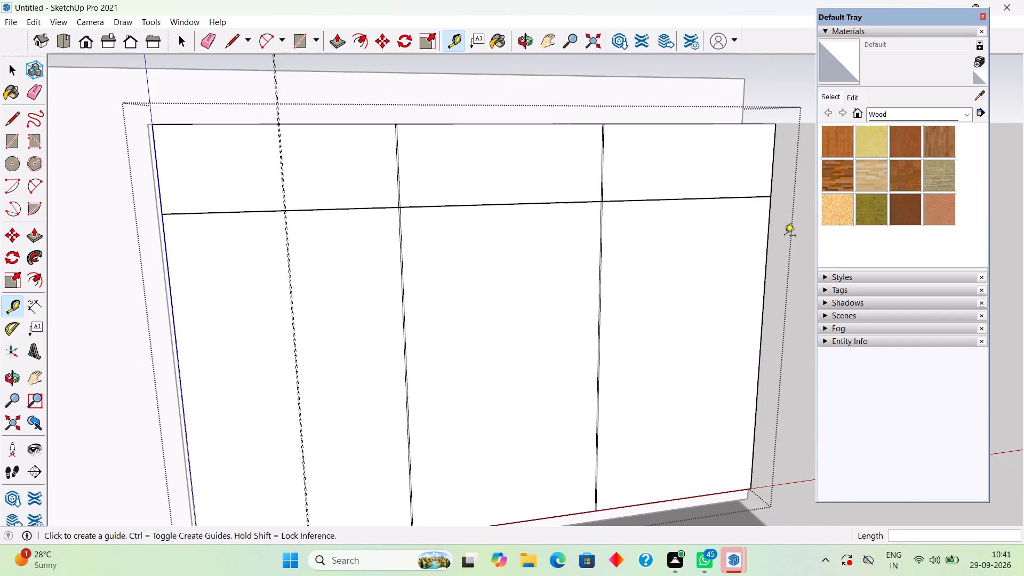
scroll(785, 236, "up", 2)
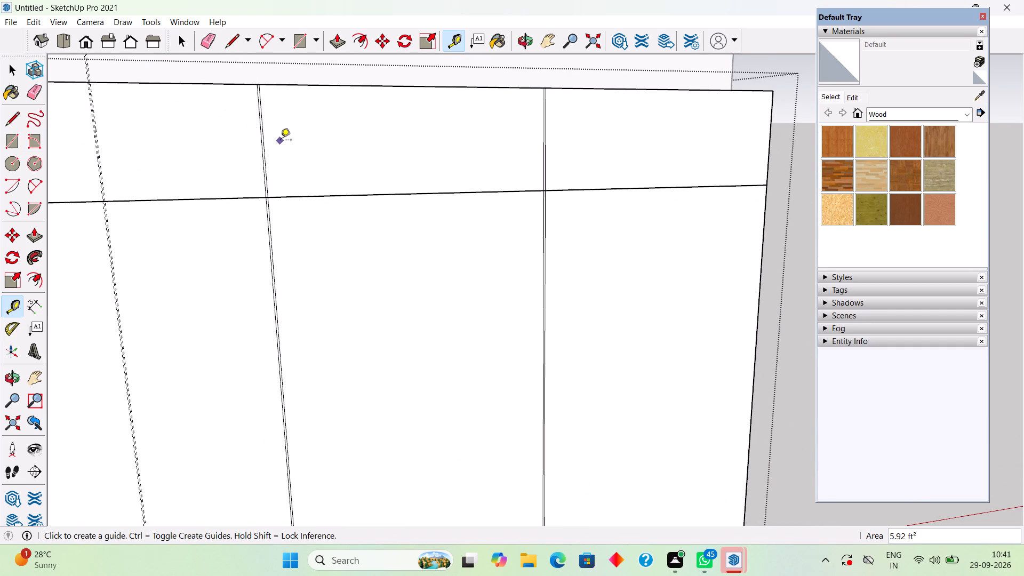
scroll(281, 141, "up", 1)
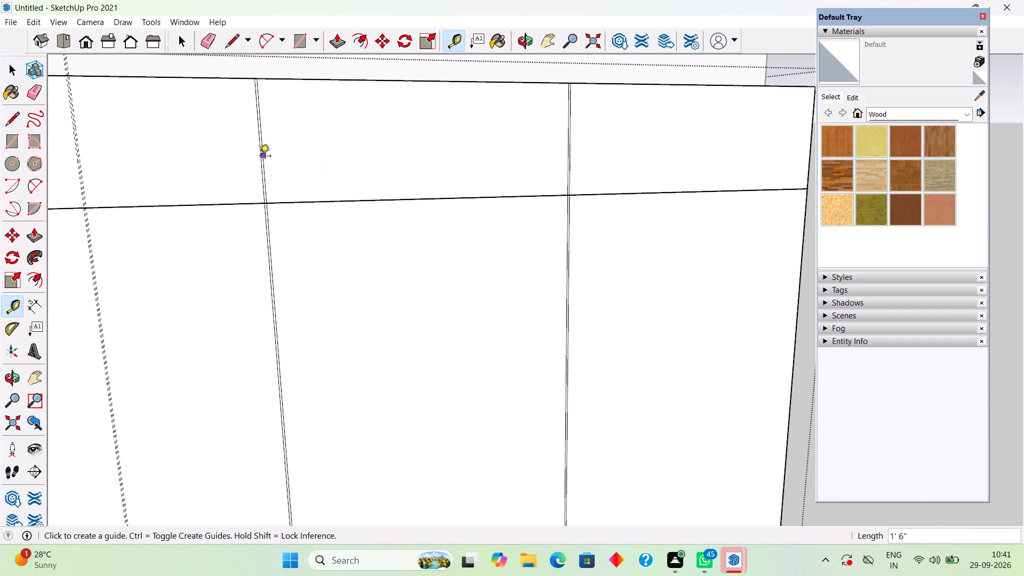
left_click(265, 159)
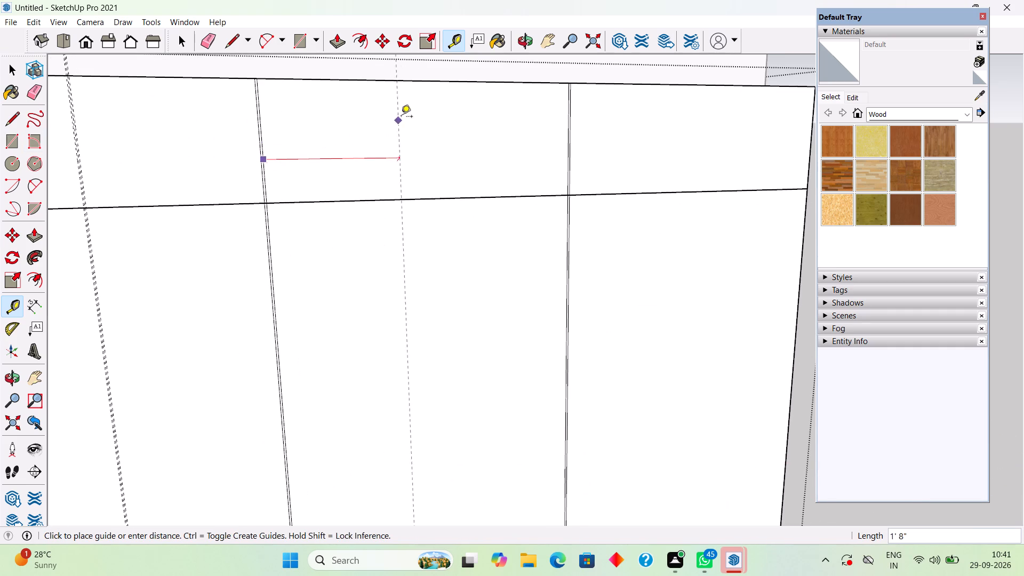
left_click(422, 82)
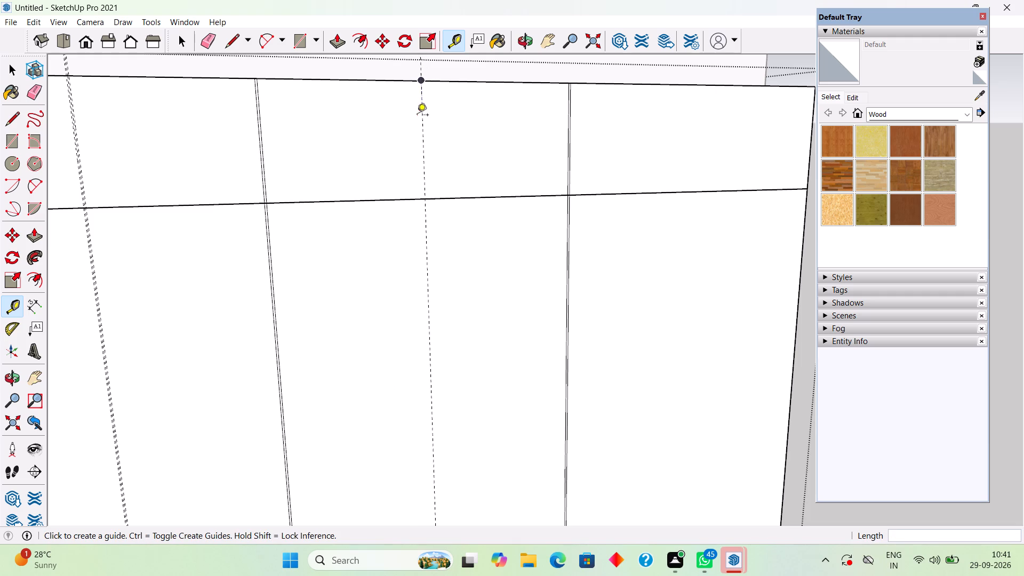
Offset two parallel guides 0.15" from the middle bay's centre guide, one on each side.
left_click(425, 175)
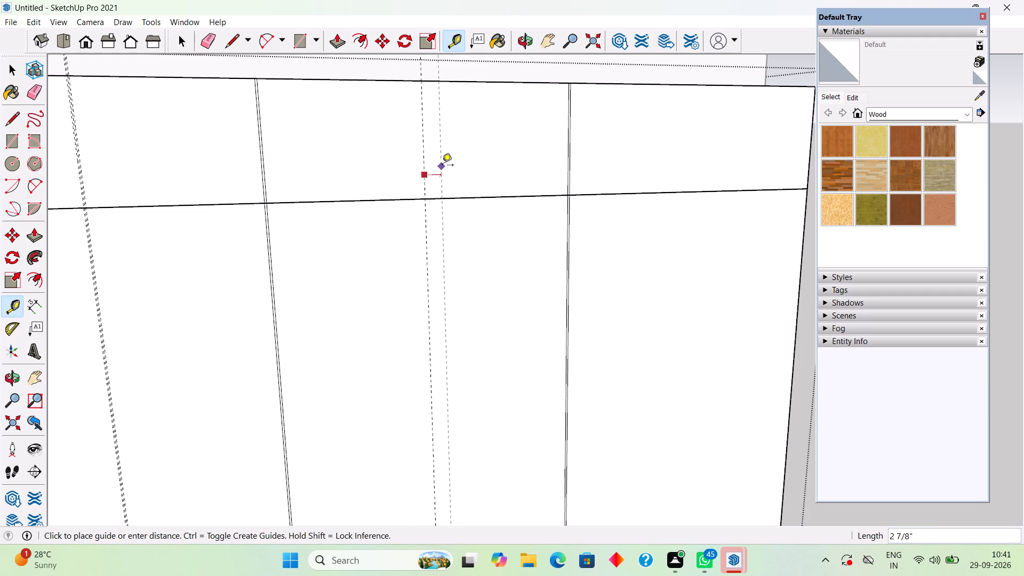
type(".15\"")
key("Return")
scroll(442, 166, "up", 7)
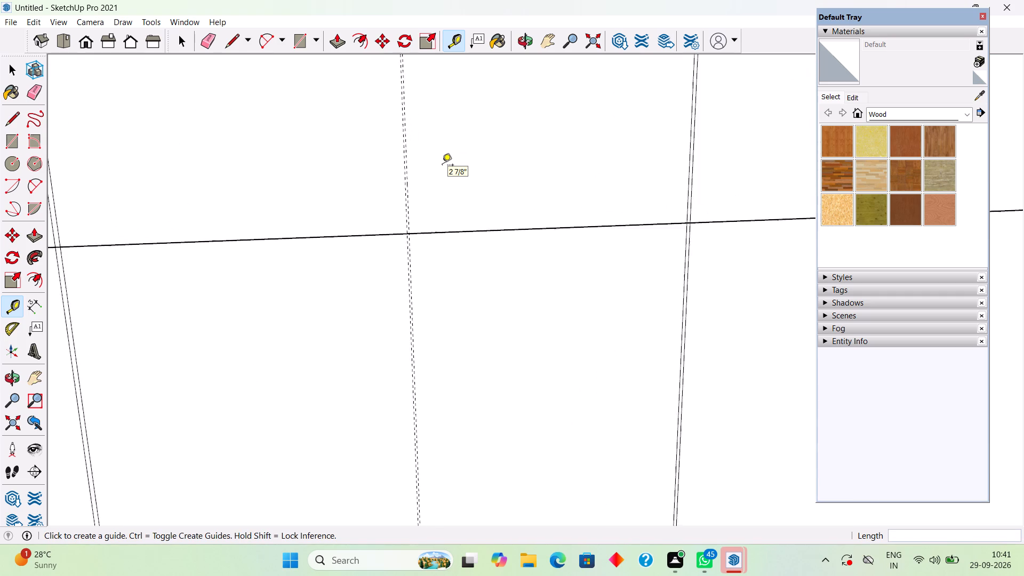
scroll(442, 166, "up", 5)
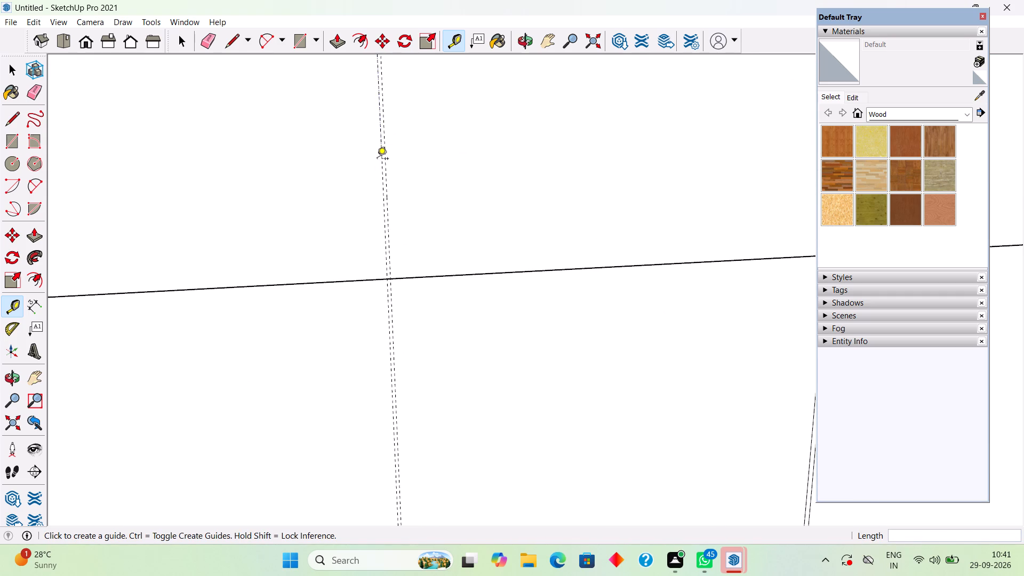
left_click(381, 142)
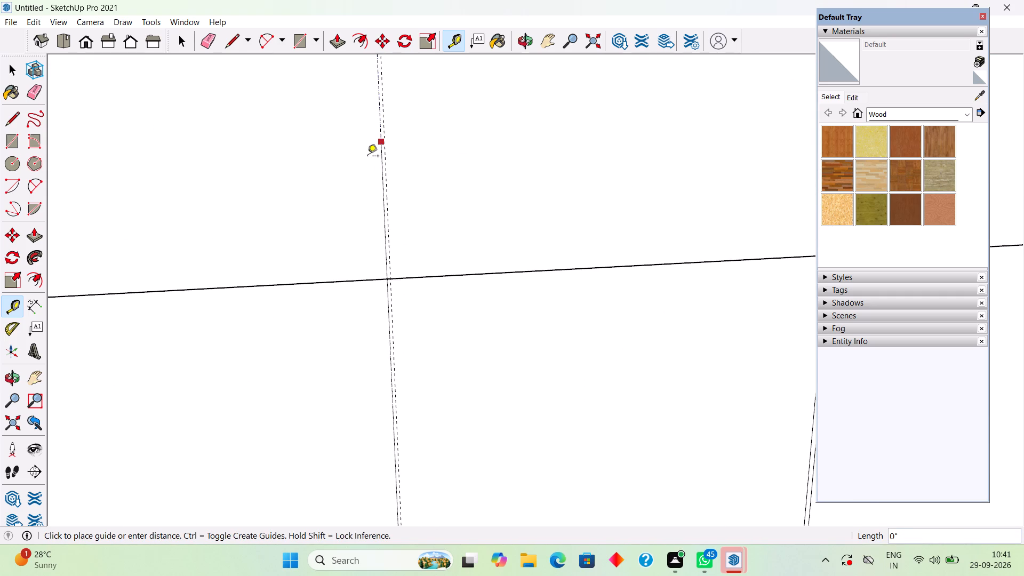
type(".15\"")
key("Return")
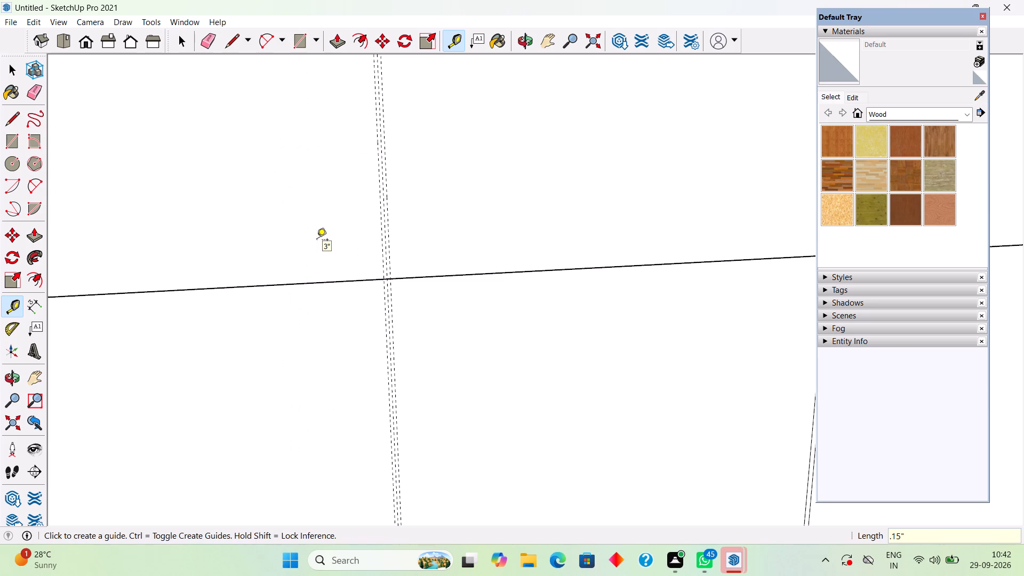
Place a vertical guide down the centre of the cabinet's right bay, through the midpoint of its top edge.
scroll(317, 241, "down", 20)
scroll(631, 234, "up", 6)
scroll(576, 243, "up", 2)
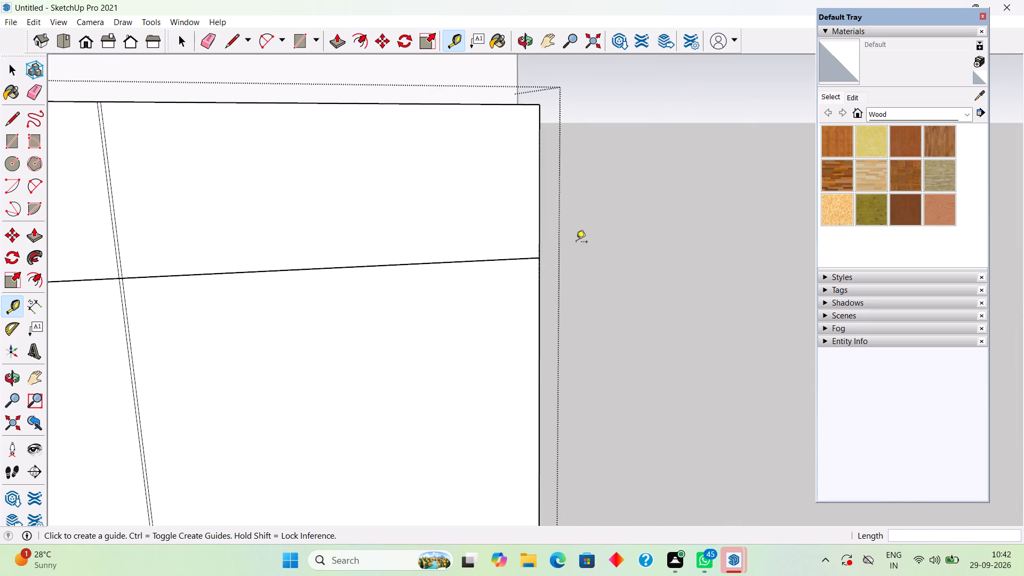
scroll(576, 243, "up", 2)
left_click(539, 238)
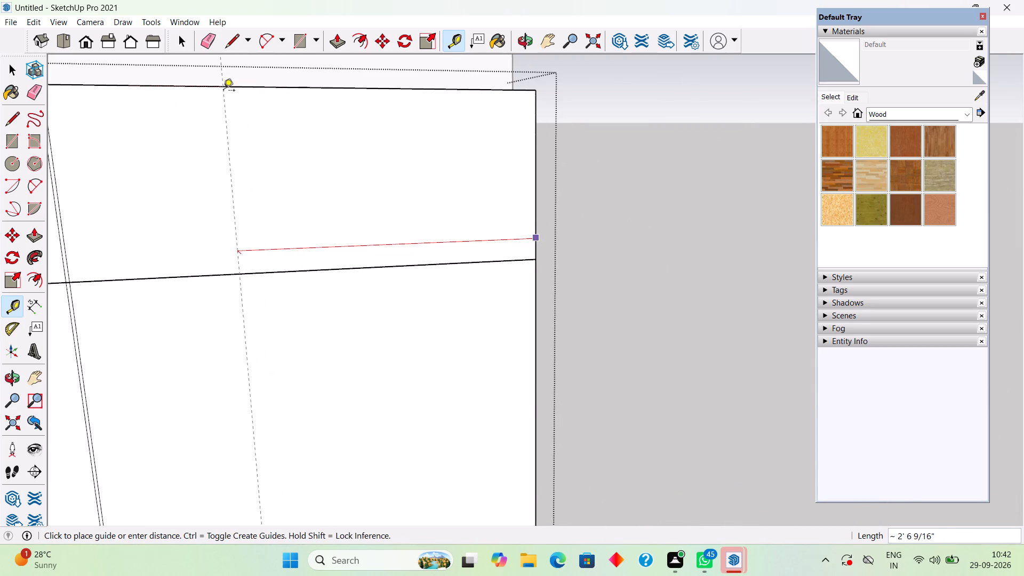
left_click(309, 89)
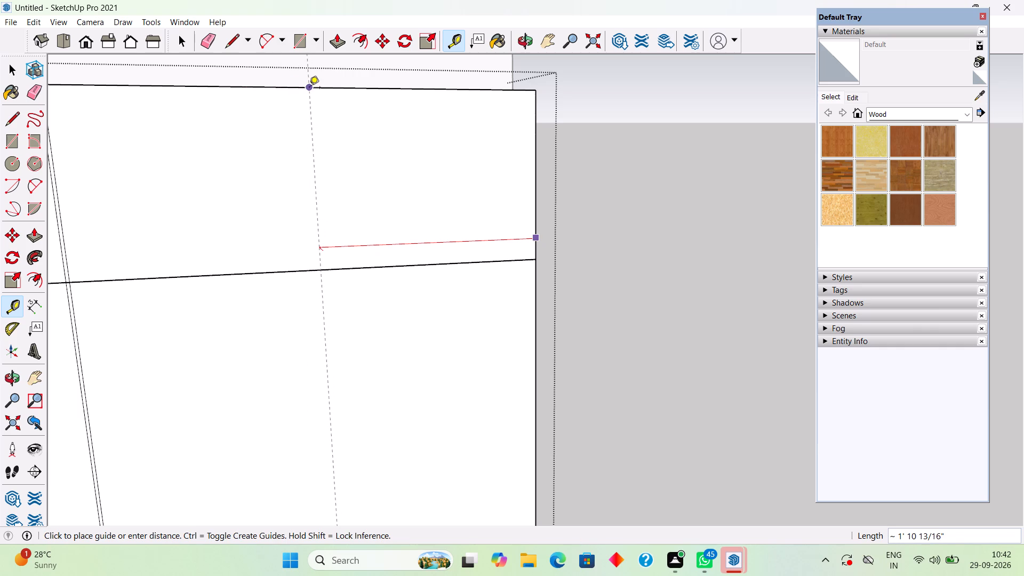
Offset two parallel guides 0.15" from the right bay's centre guide, one on each side.
left_click(311, 132)
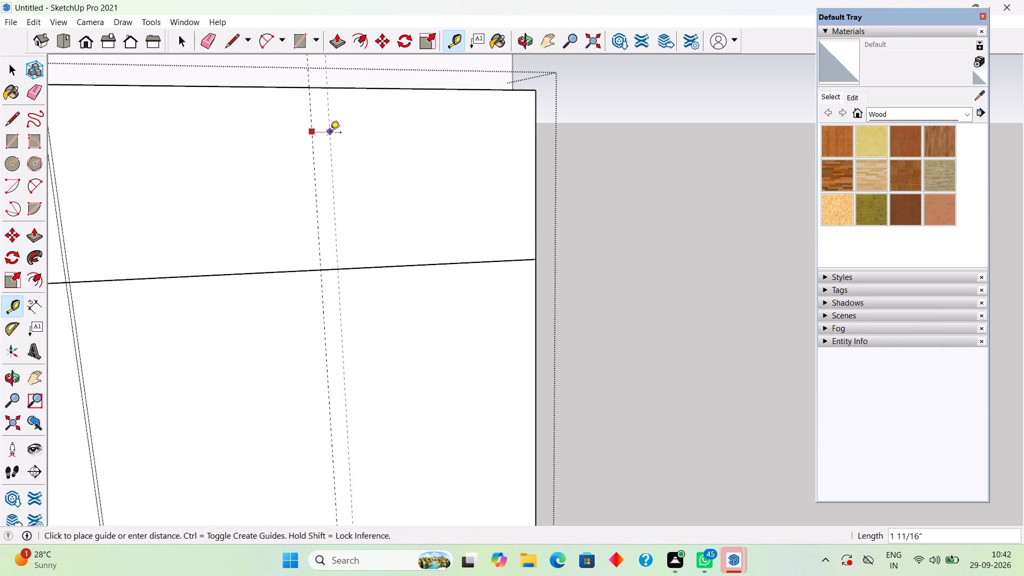
type(".15\"")
key("Return")
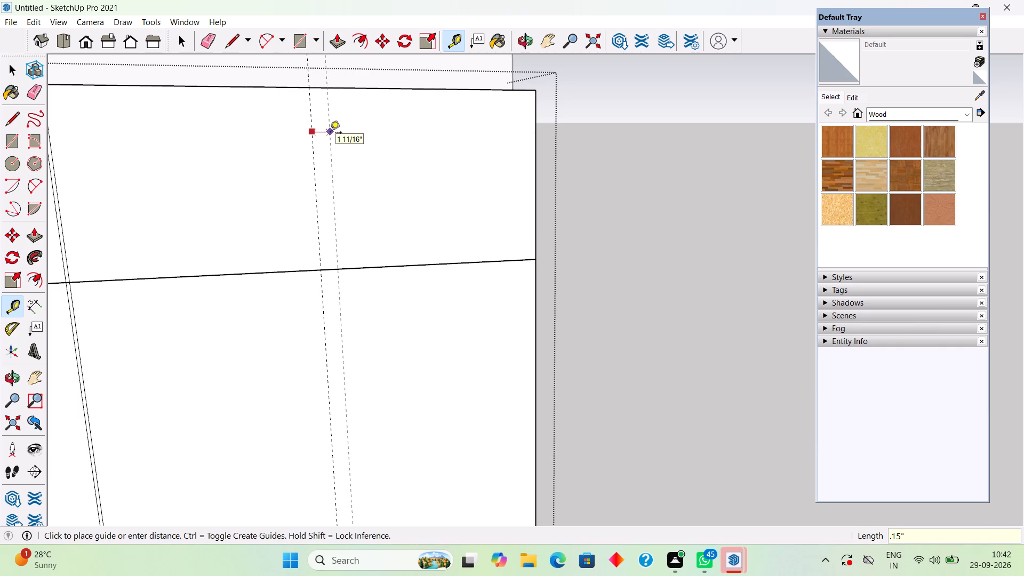
scroll(330, 133, "up", 9)
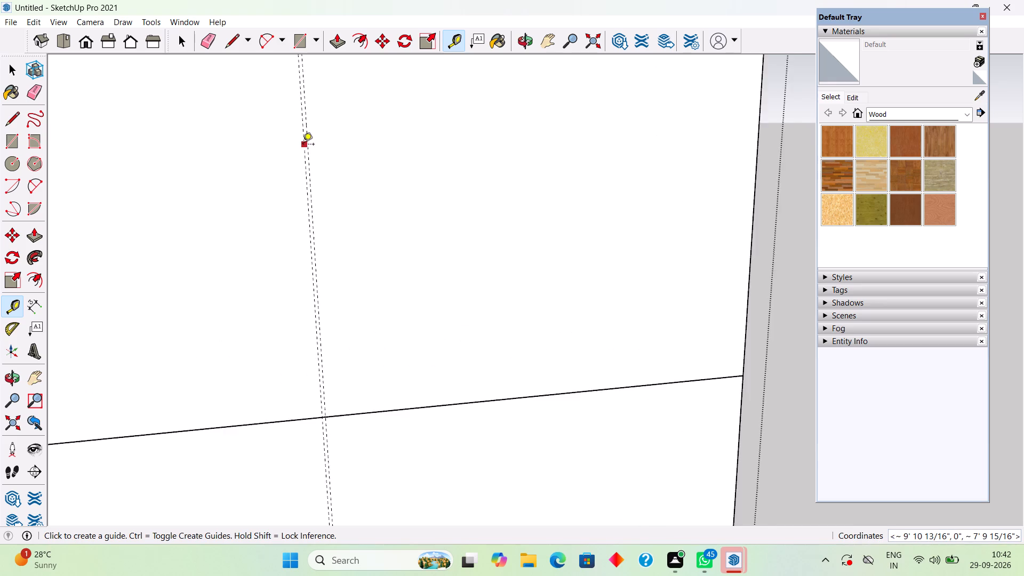
left_click(303, 145)
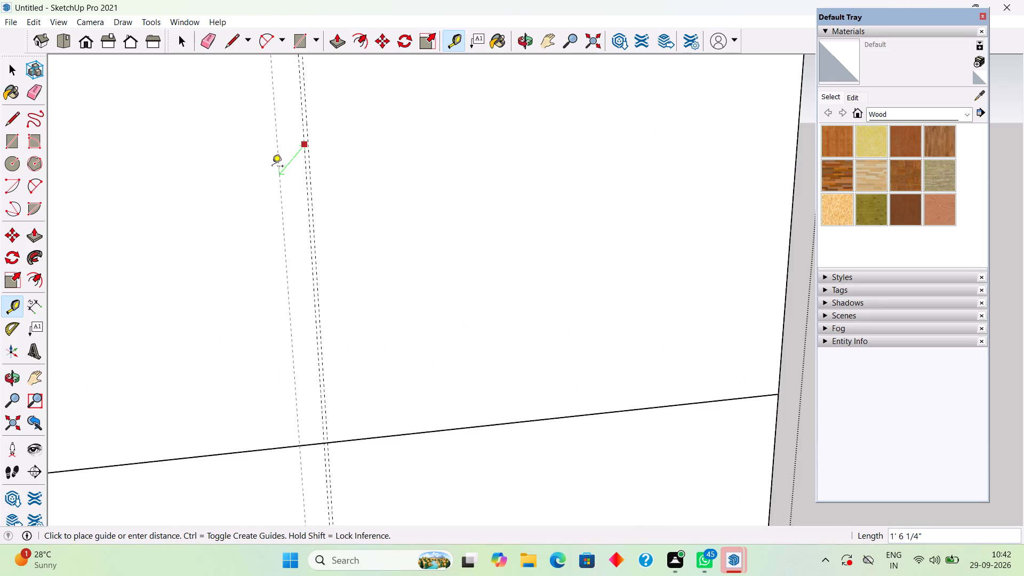
type(".15\"")
key("Return")
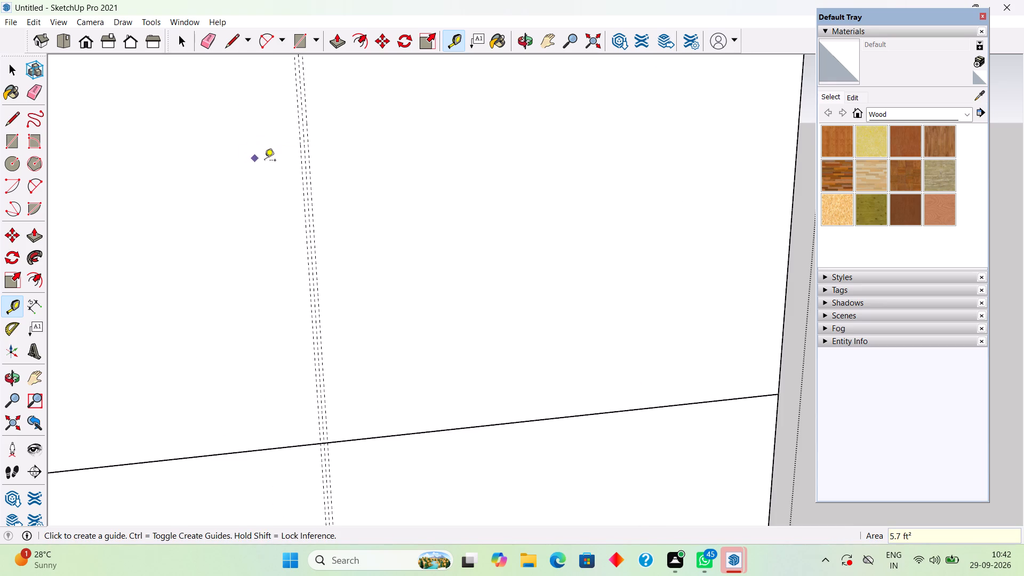
Place a horizontal guide across the cabinet front, 3.5' above its bottom edge.
scroll(302, 177, "down", 19)
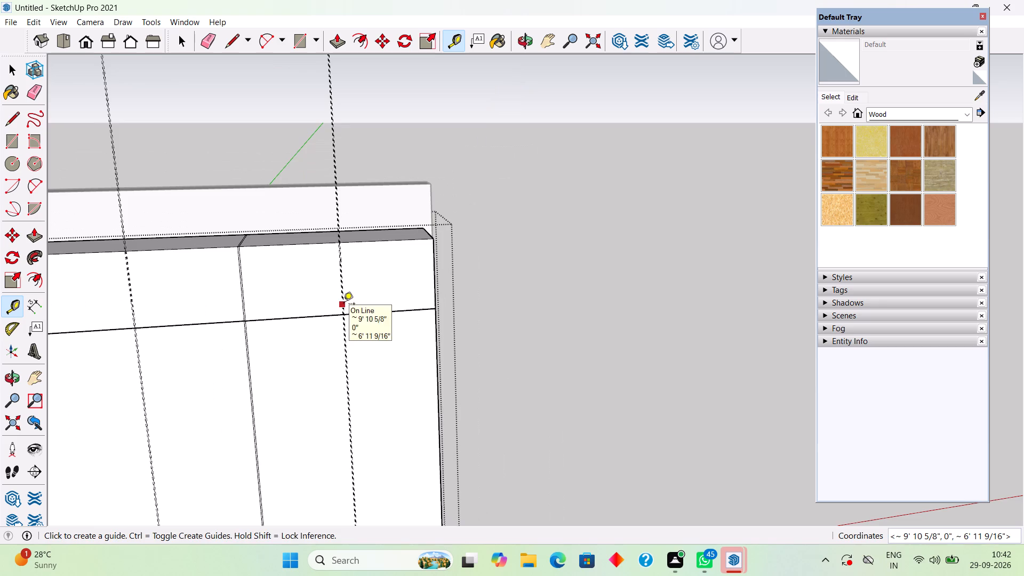
middle_click_drag(344, 304, 717, 201, "shift")
middle_click_drag(700, 300, 698, 300, "shift")
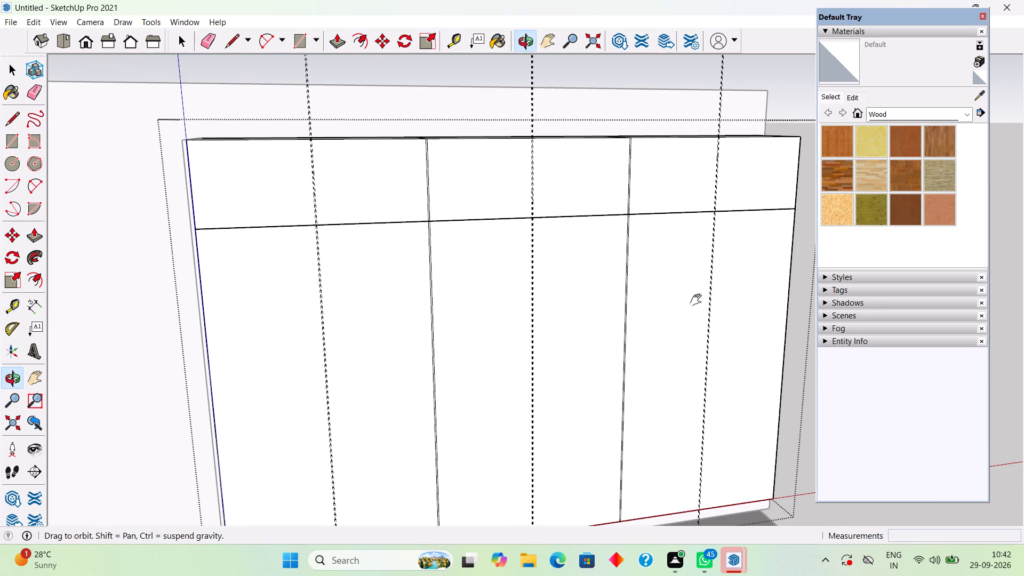
middle_click_drag(698, 300, 726, 201, "shift")
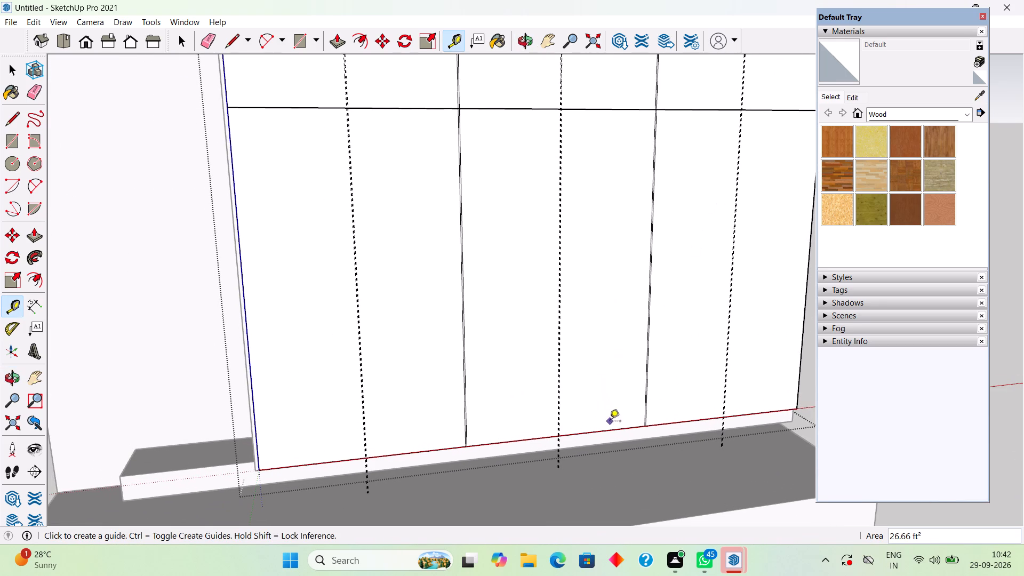
left_click(610, 431)
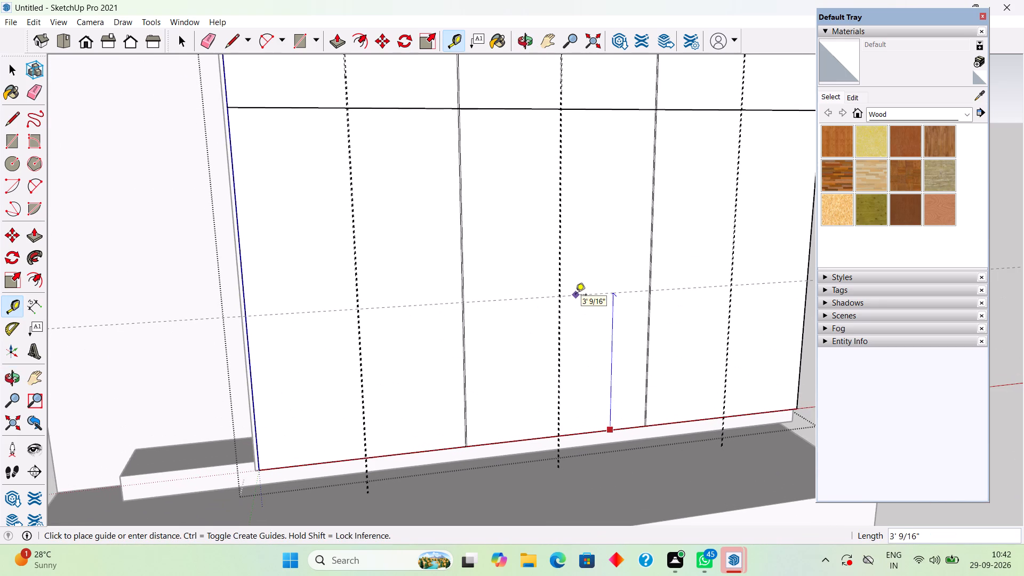
key("period")
key("BackSpace")
type("3.5'")
key("Return")
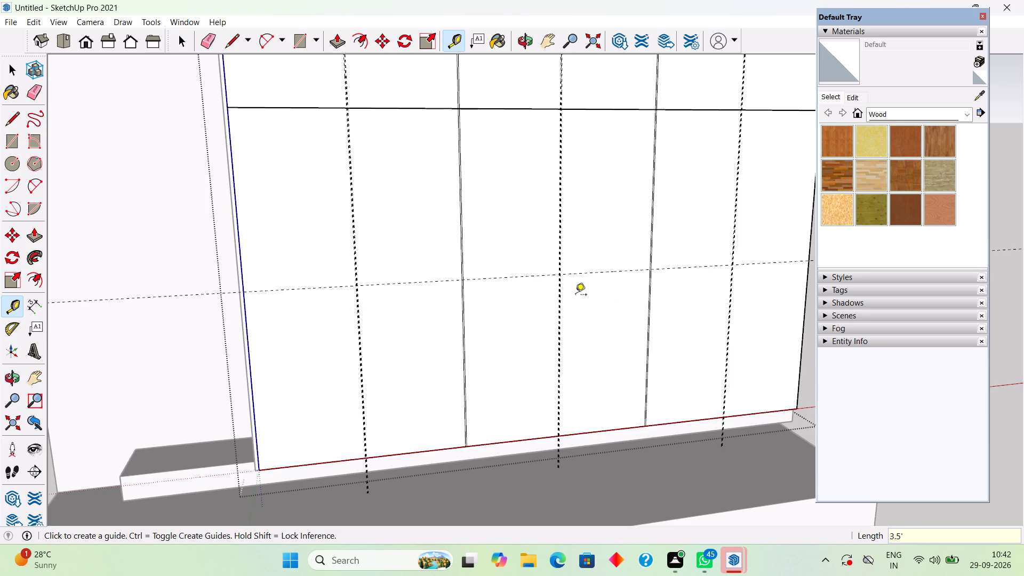
Offset a second horizontal guide 11" below the 3.5' guide.
left_click(497, 280)
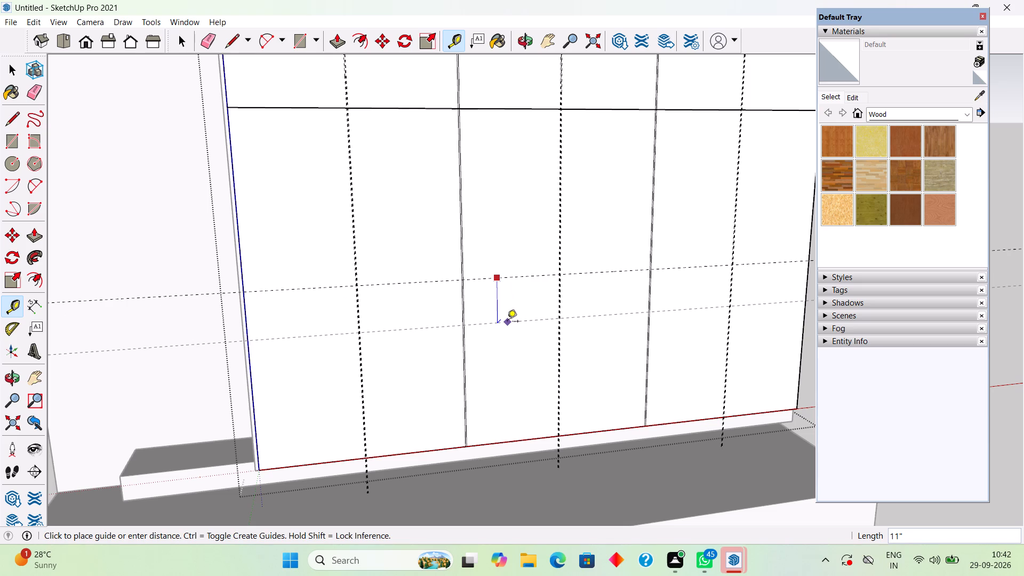
type("11")
key("shift+quotedbl")
key("Return")
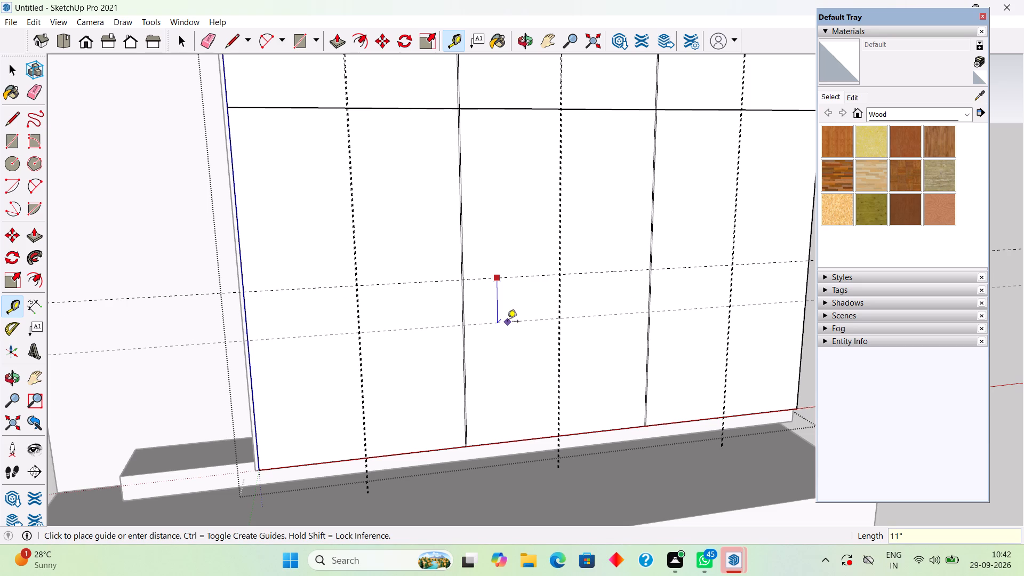
Offset a guide 0.3" inward from each of the two horizontal guides, towards the band between them.
left_click(490, 281)
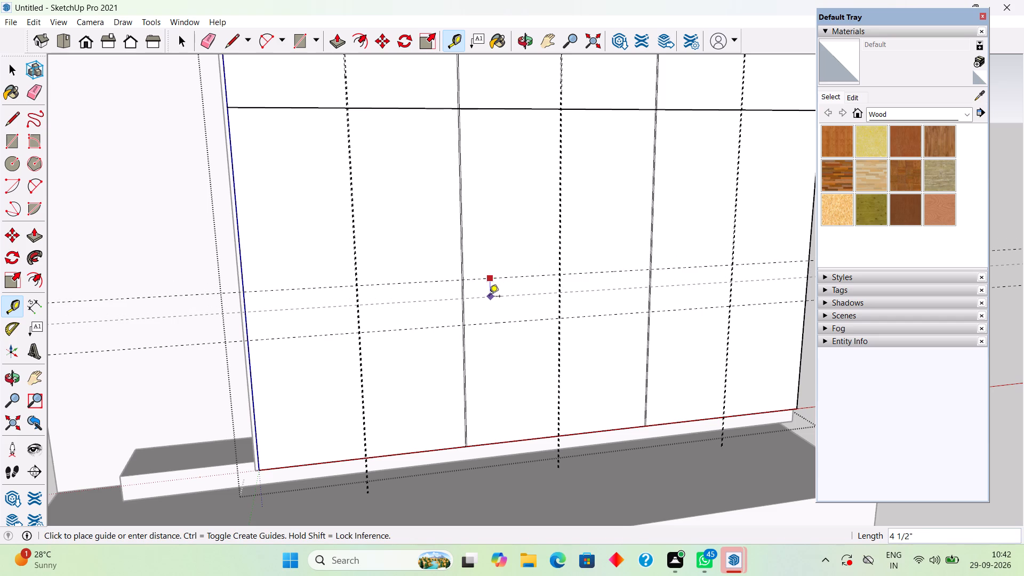
type(".3\"")
key("Return")
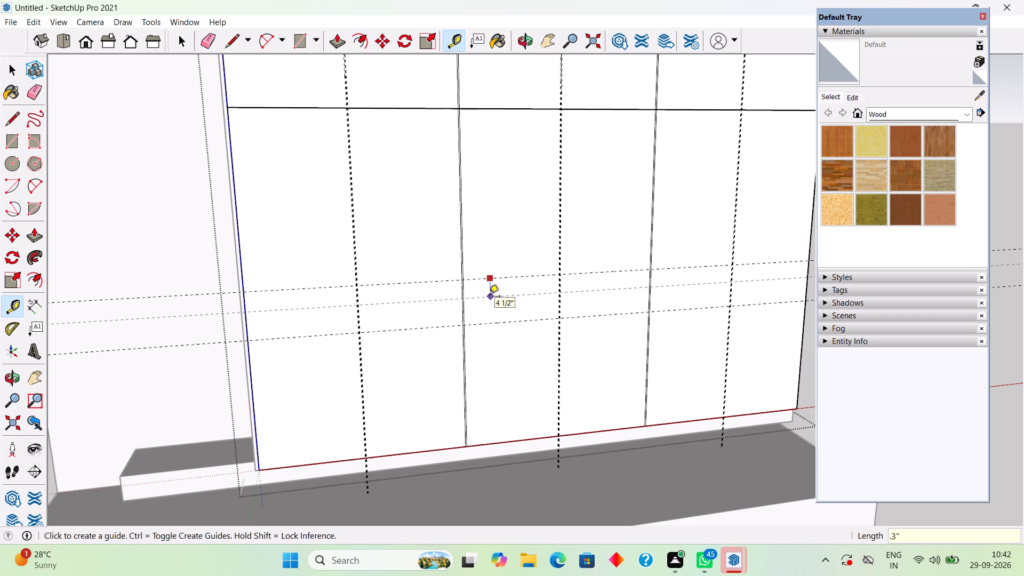
left_click(501, 324)
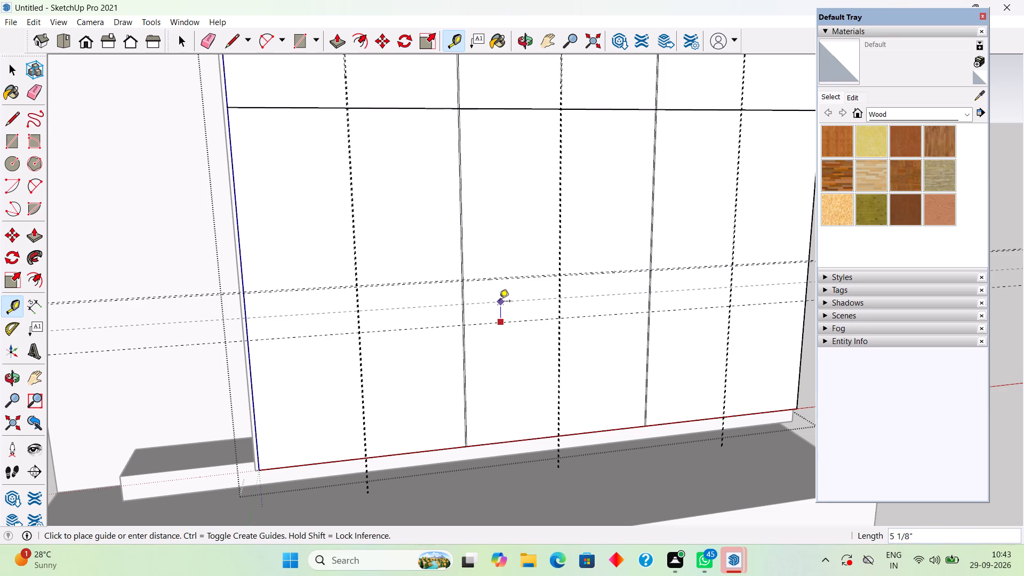
type(".3\"")
key("Return")
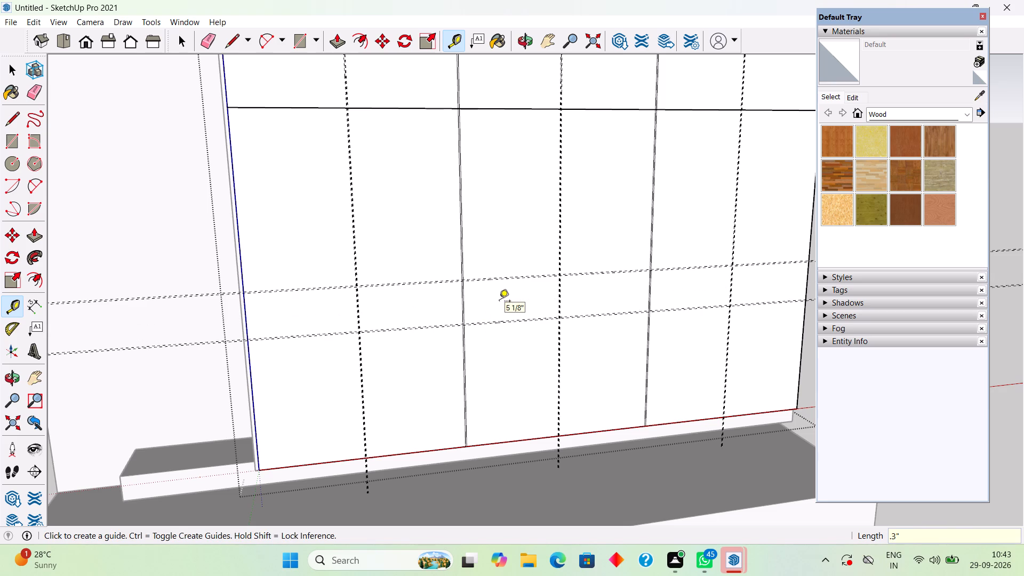
Place a vertical guide in the left bay, 1.6' from its divider edge towards the bay's centre guides.
scroll(457, 316, "up", 4)
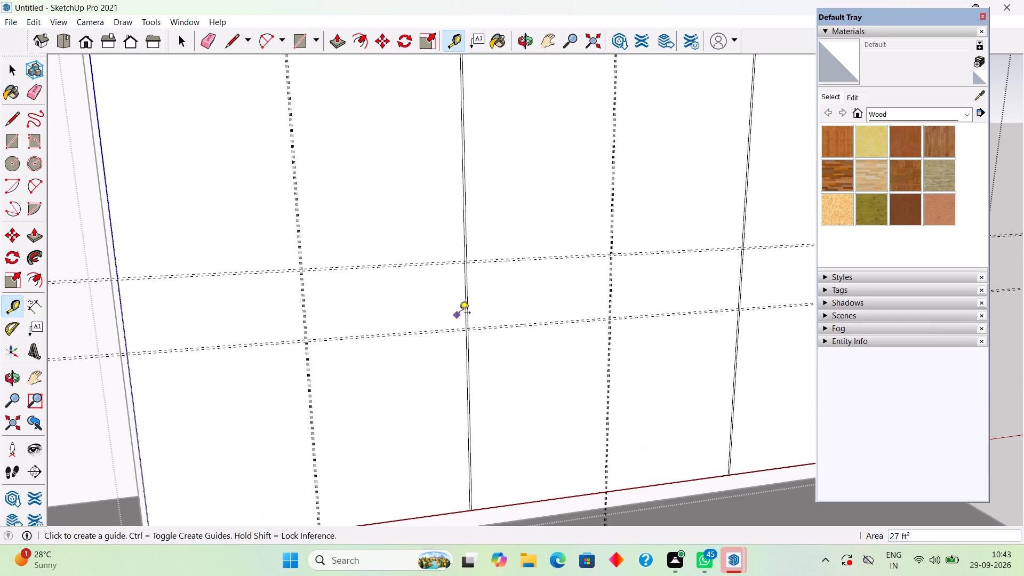
scroll(466, 309, "up", 3)
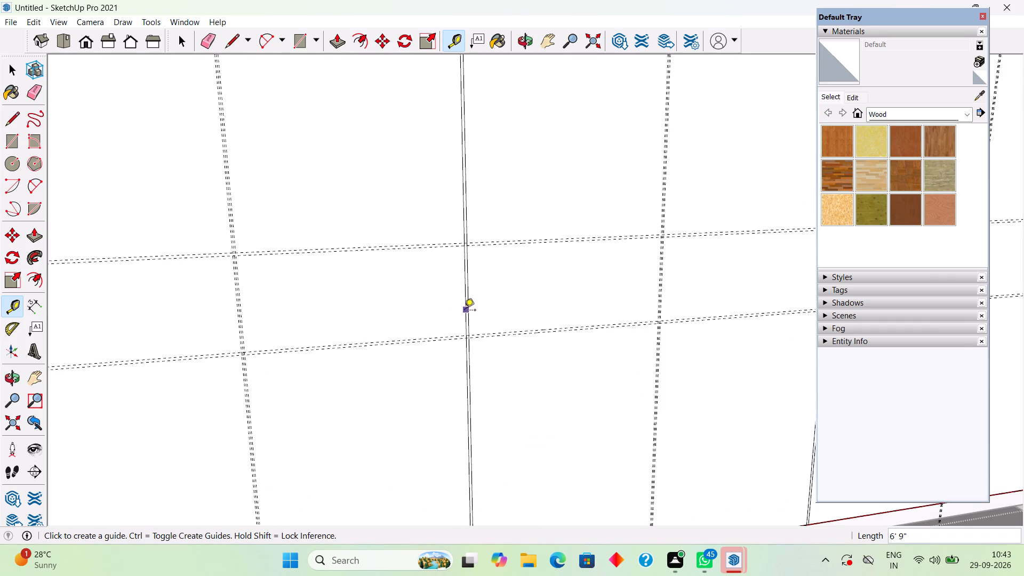
left_click(465, 311)
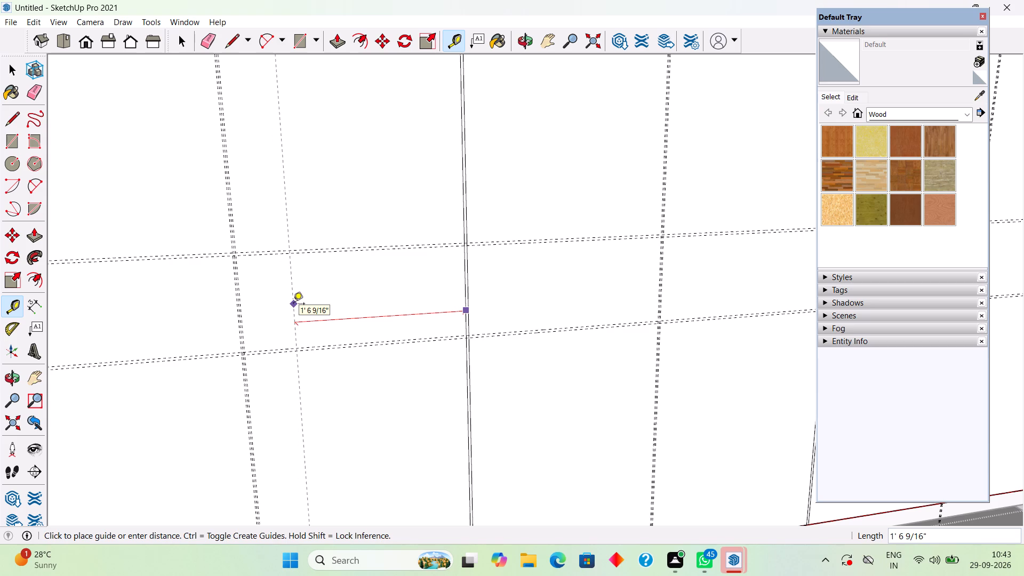
type("1.6'")
key("Return")
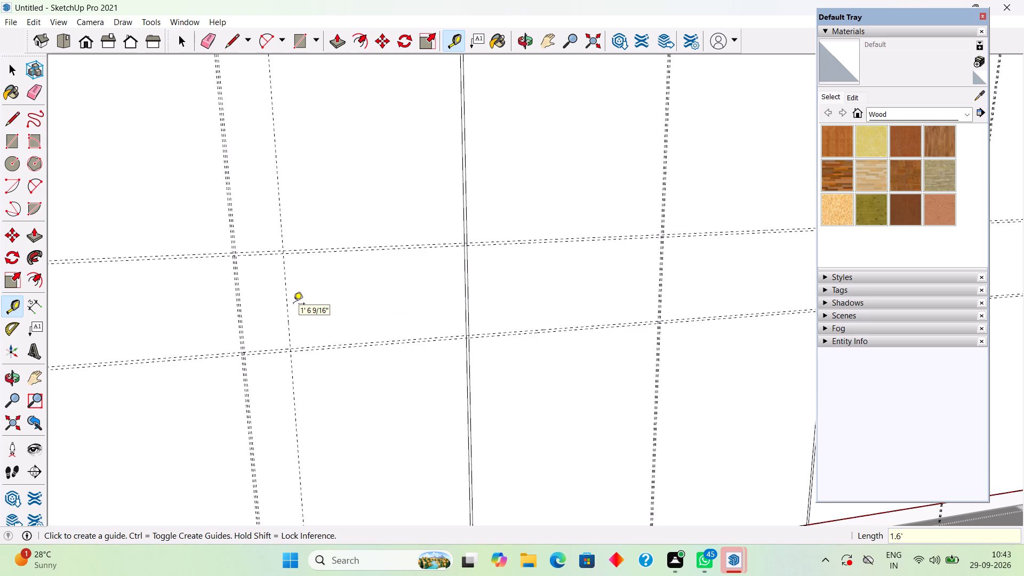
Offset a guide 0.3" from the left bay's 1.6' guide, towards the divider with the middle bay.
left_click(290, 313)
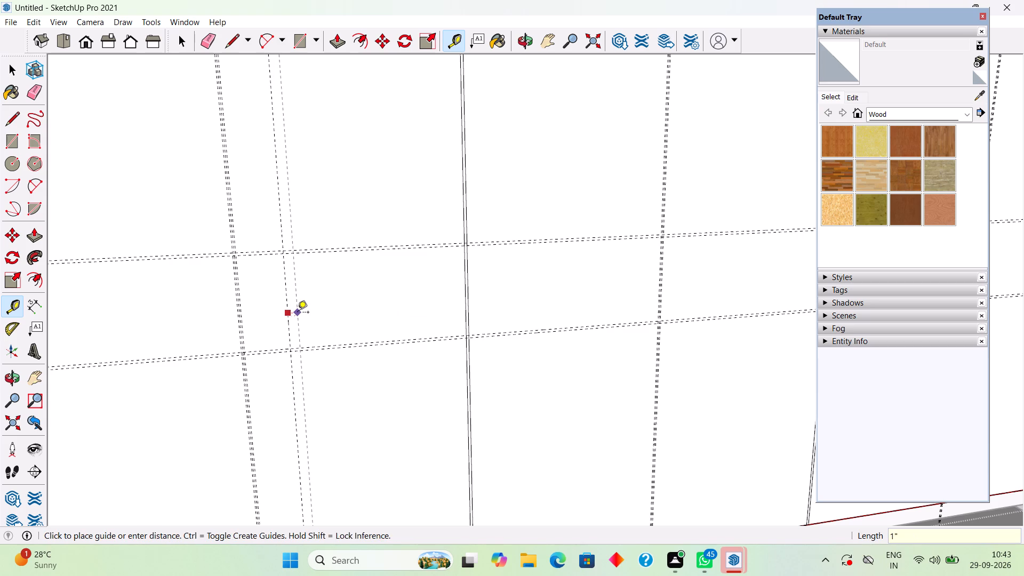
type(".3\"")
key("Return")
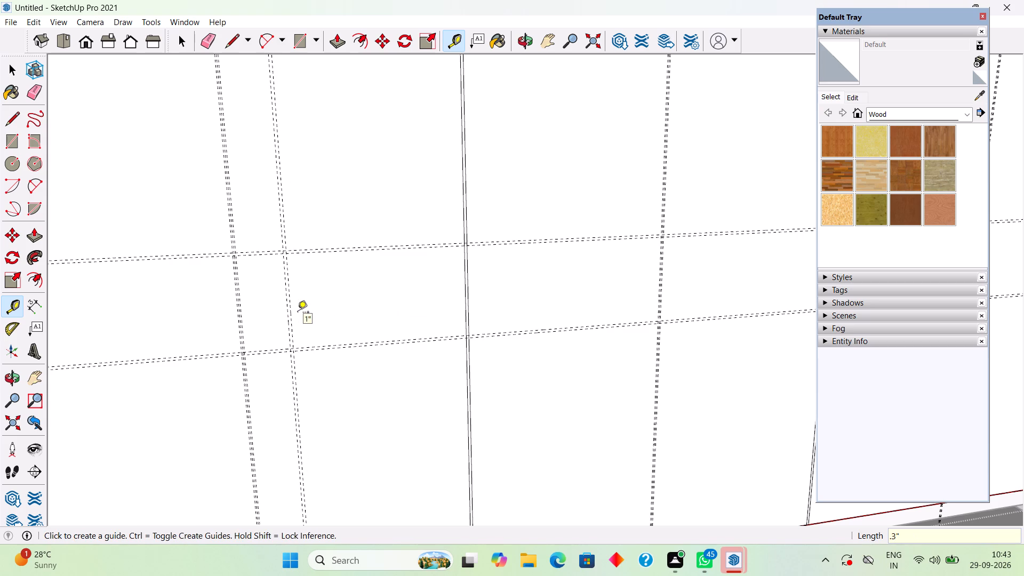
Offset two guides 0.15" from the left bay's 1.6' guide, one on each side.
scroll(298, 313, "up", 2)
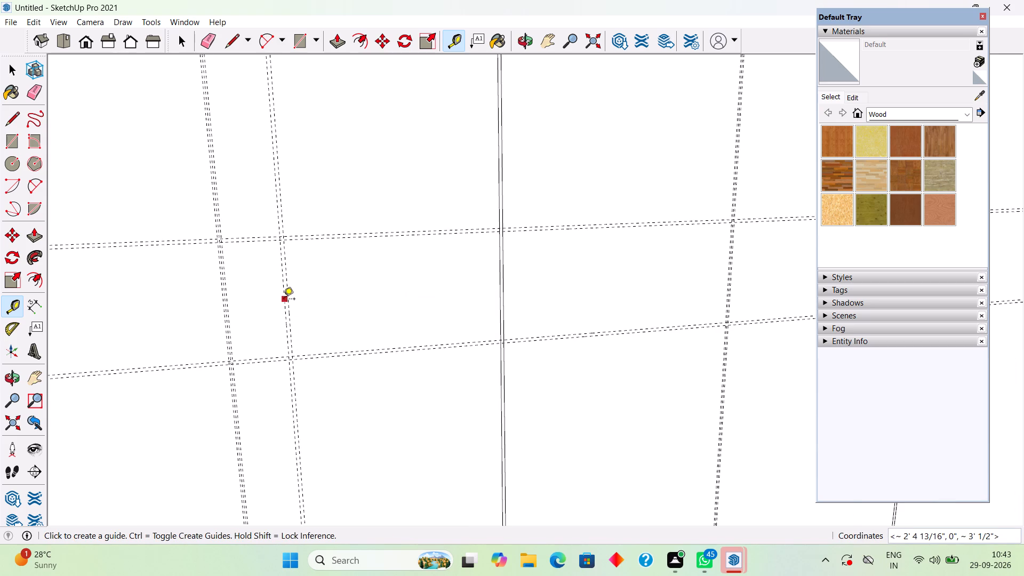
left_click(284, 300)
type(".3")
key("BackSpace")
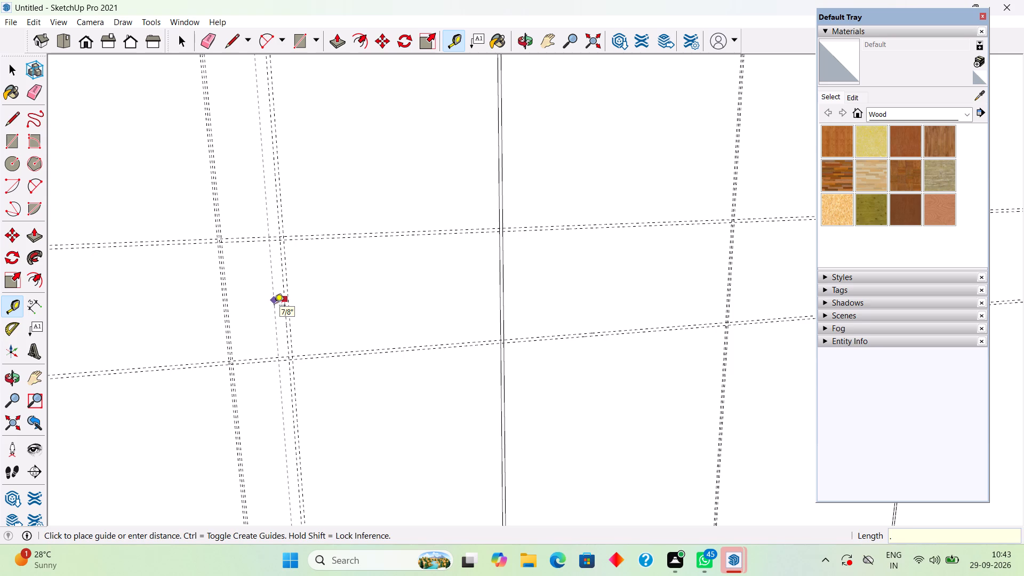
type("15\"")
key("Return")
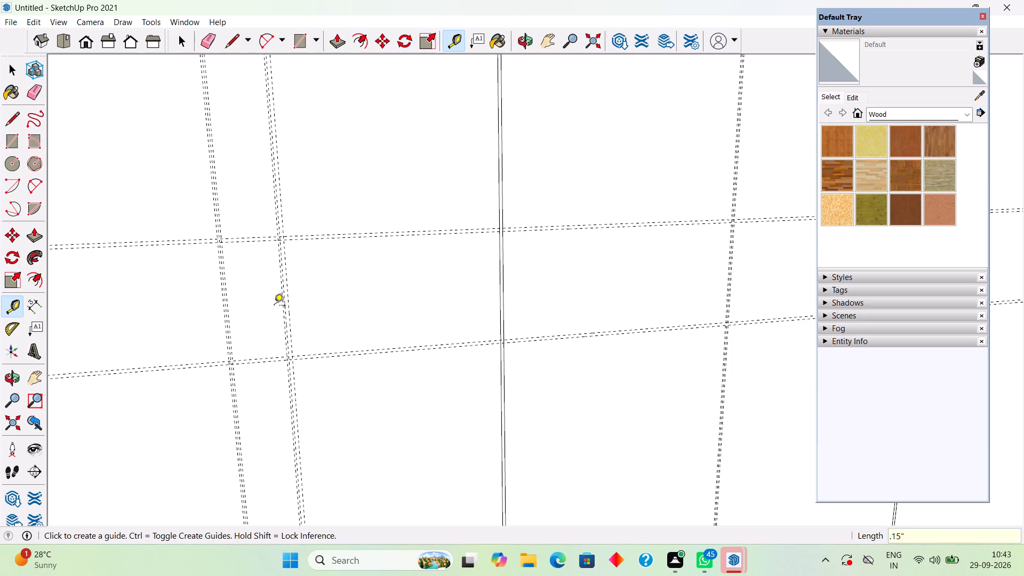
scroll(274, 306, "up", 6)
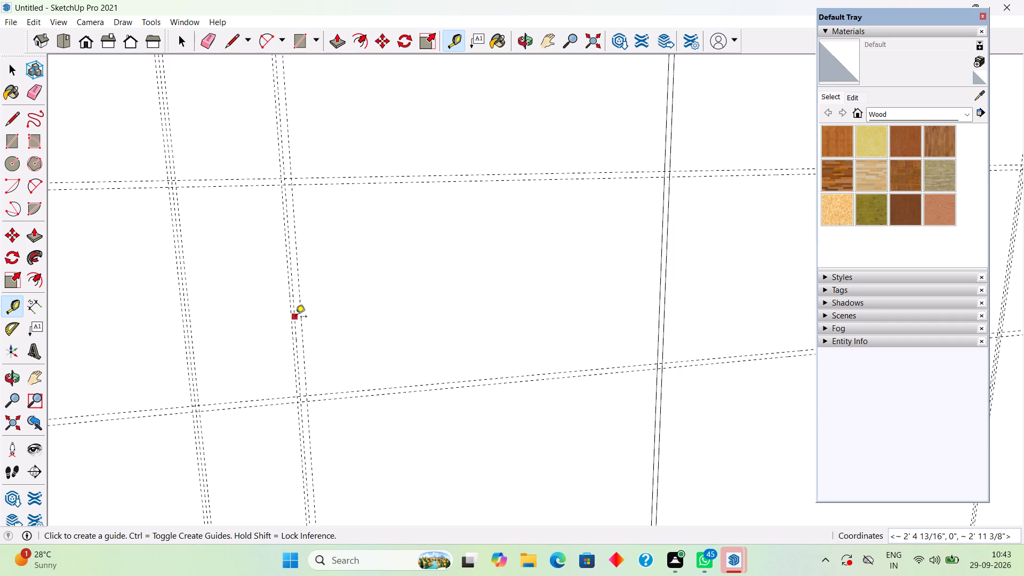
scroll(295, 318, "up", 6)
left_click(295, 318)
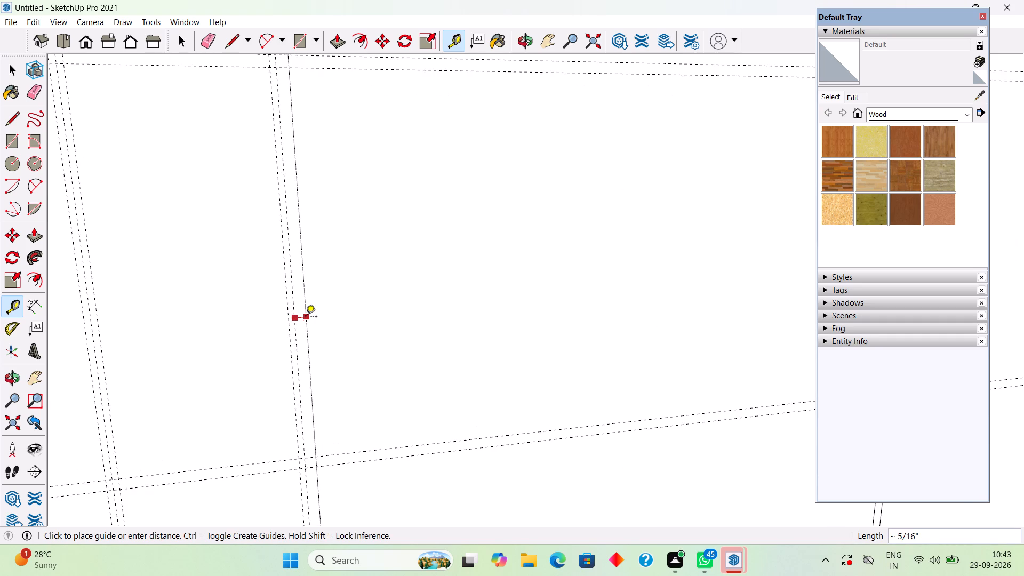
type(".15\"")
key("Return")
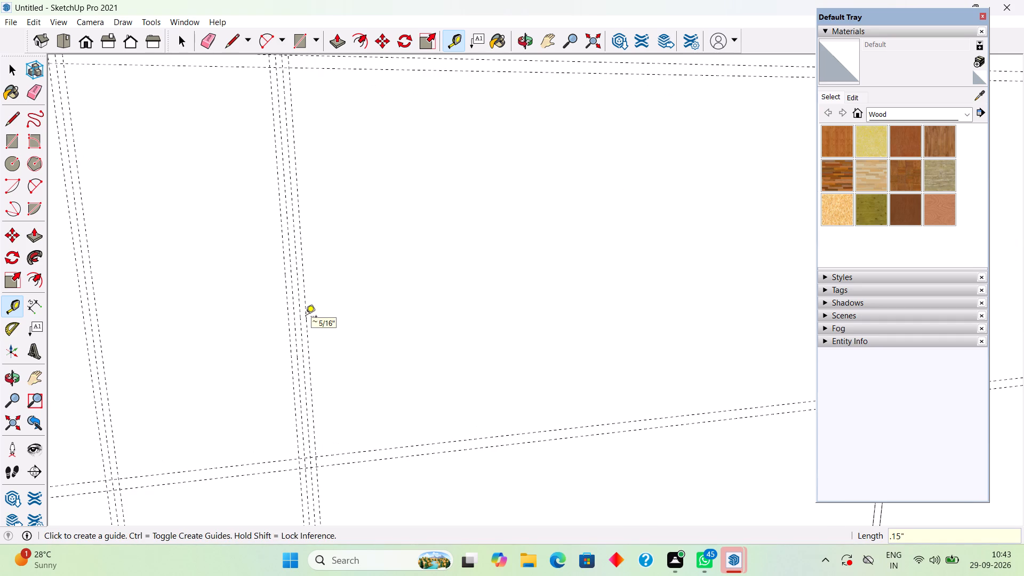
Place a vertical guide in the middle bay, 1.6' from its right-hand divider edge towards the bay's centre guides.
scroll(306, 317, "down", 14)
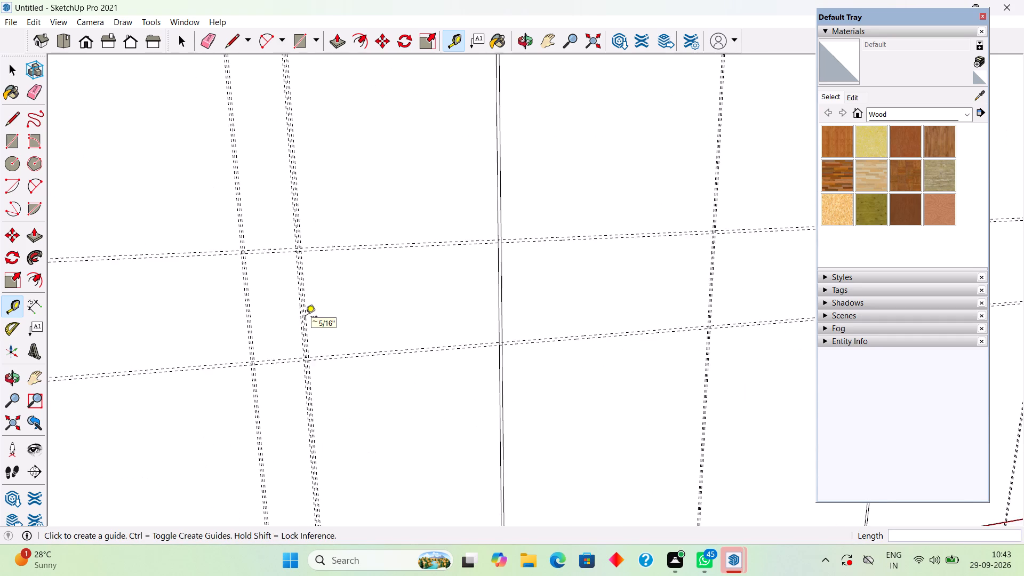
scroll(306, 317, "down", 9)
scroll(655, 330, "up", 6)
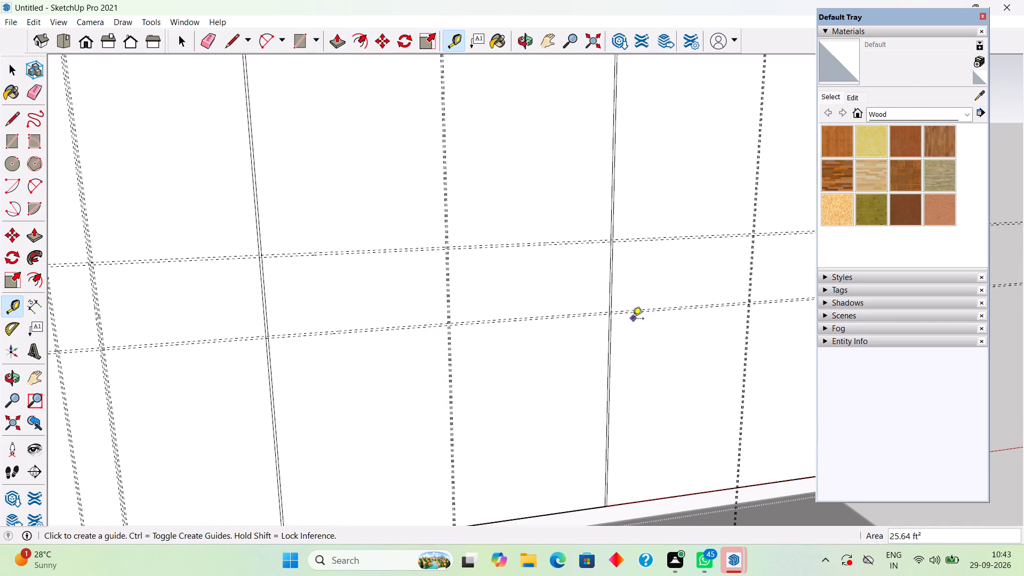
scroll(633, 319, "up", 3)
left_click(592, 259)
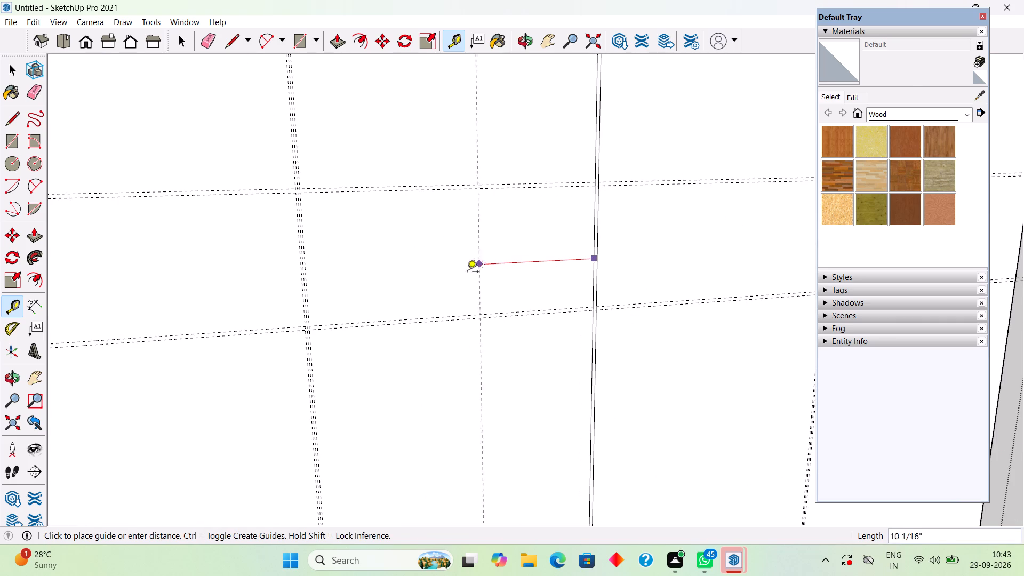
type("1.6'")
key("Return")
Offset two guides 0.15" from the middle bay's 1.6' guide, one on each side.
left_click(363, 278)
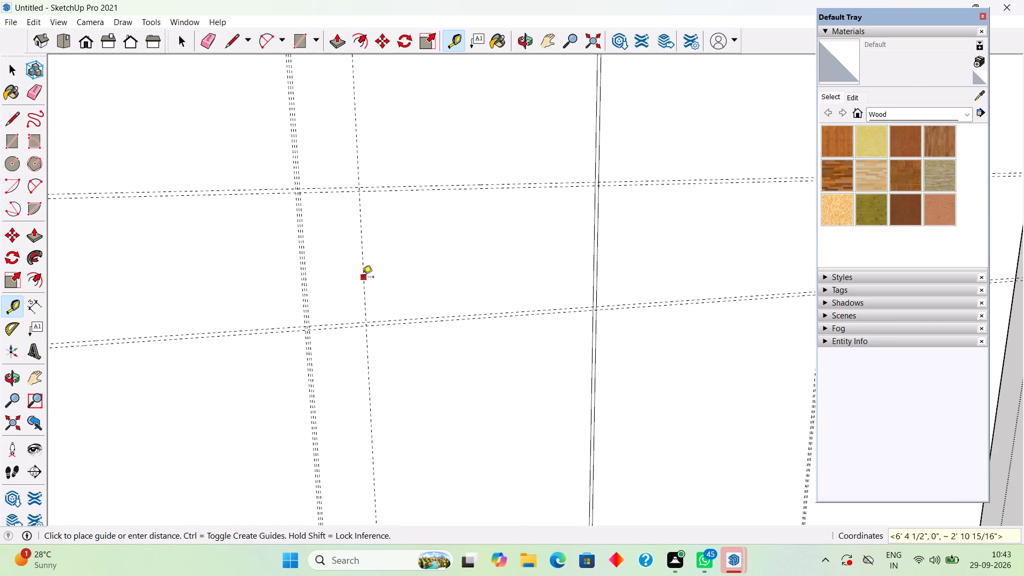
type(".2")
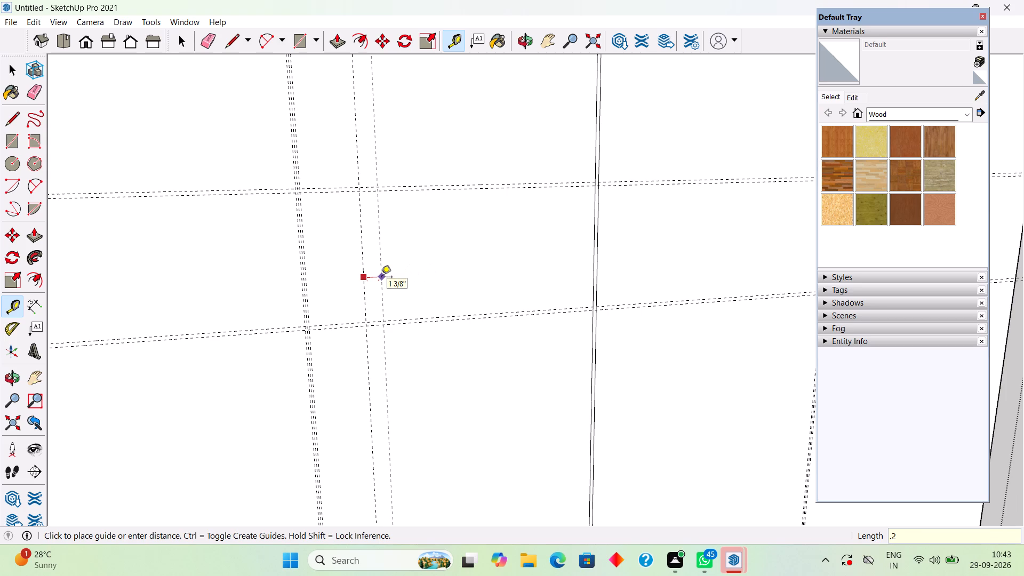
key("BackSpace")
type("15")
key("shift+quotedbl")
key("Return")
scroll(381, 278, "down", 1)
scroll(381, 278, "up", 5)
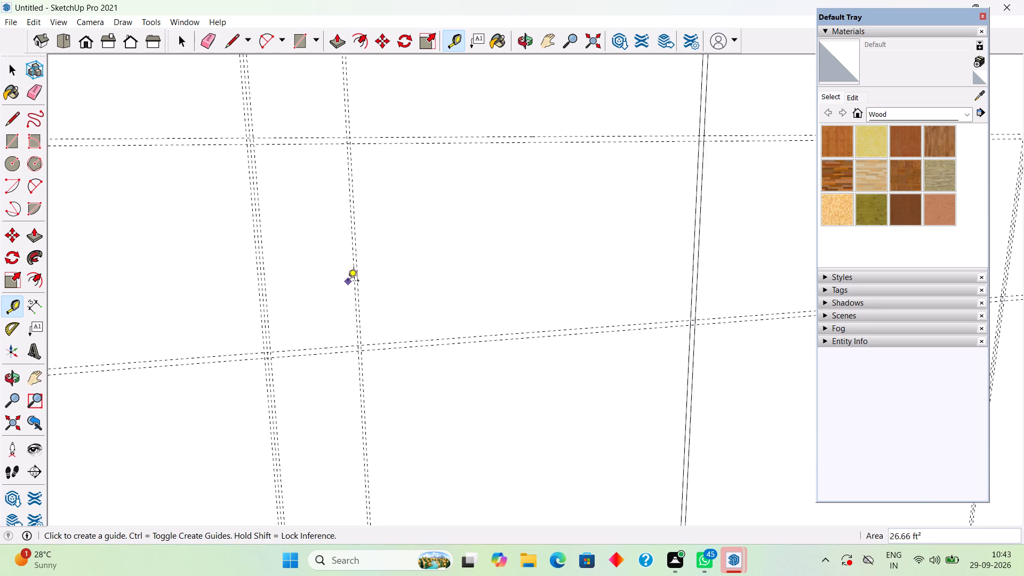
scroll(347, 282, "up", 5)
left_click(359, 281)
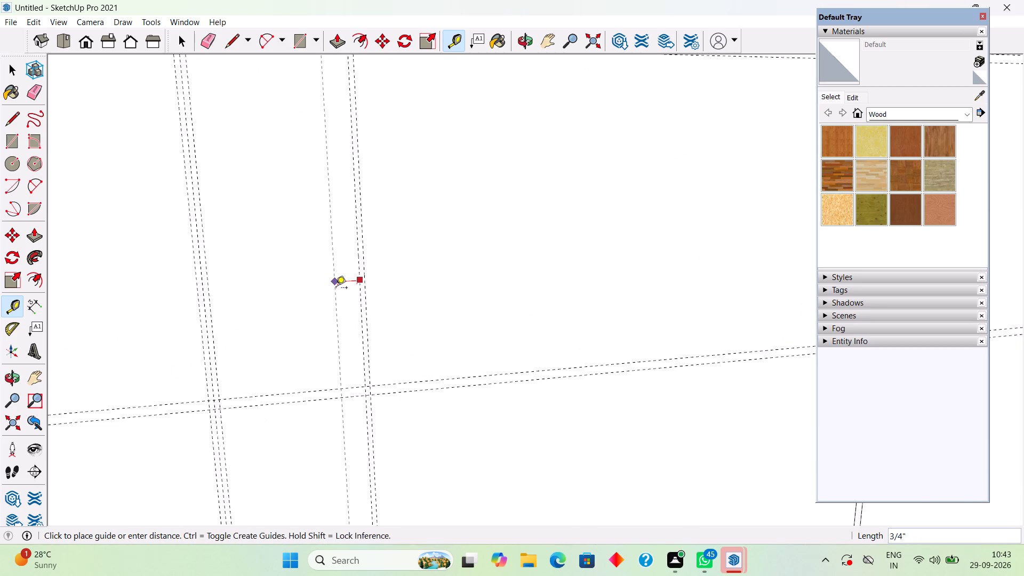
type(".15\"")
key("Return")
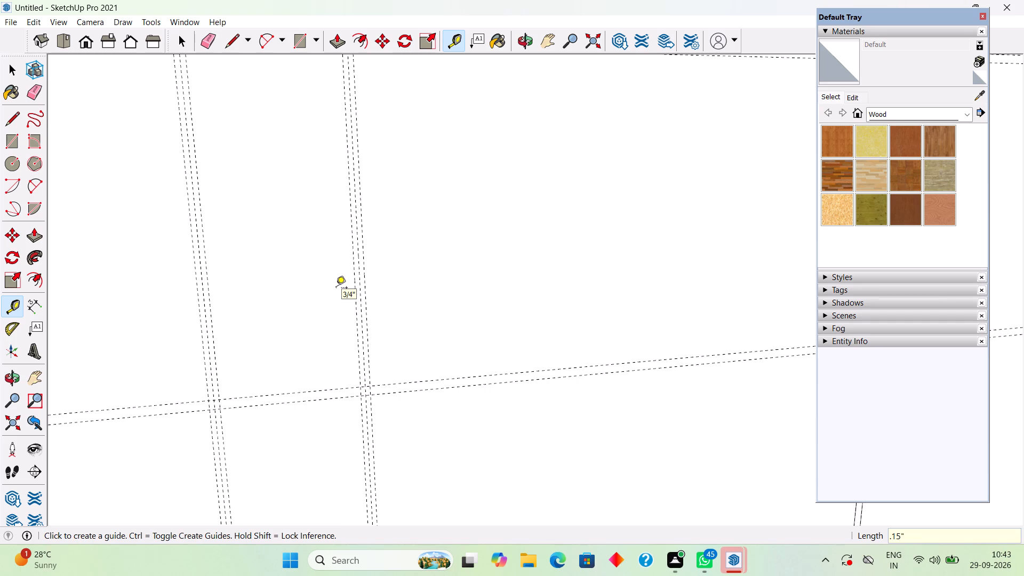
Place a vertical guide in the right bay, 1.6' from the cabinet's outer right edge towards the bay's centre guides.
scroll(334, 292, "down", 20)
scroll(334, 292, "down", 1)
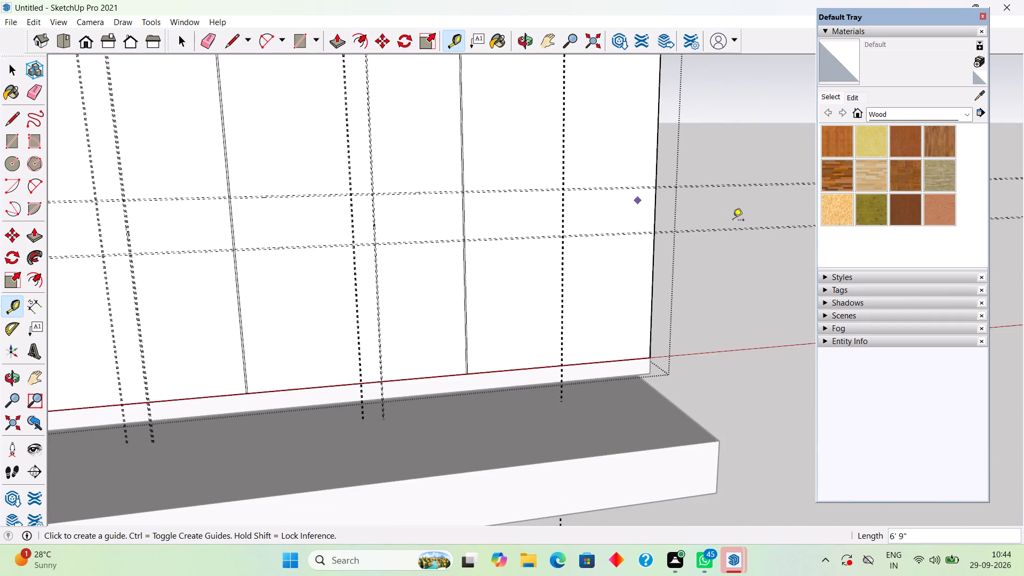
scroll(722, 221, "up", 3)
scroll(643, 200, "up", 5)
left_click(632, 208)
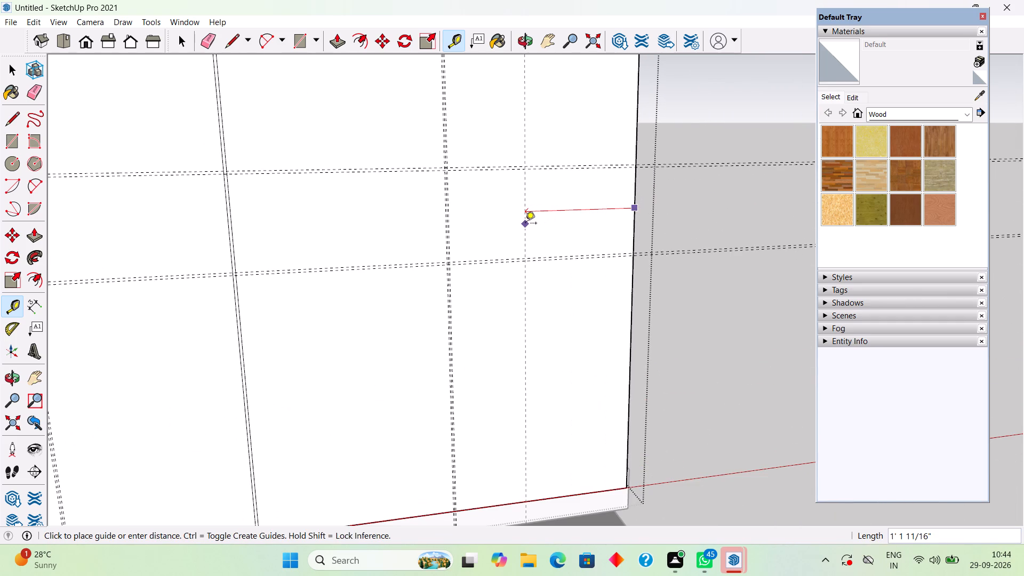
type("1.6'")
key("Return")
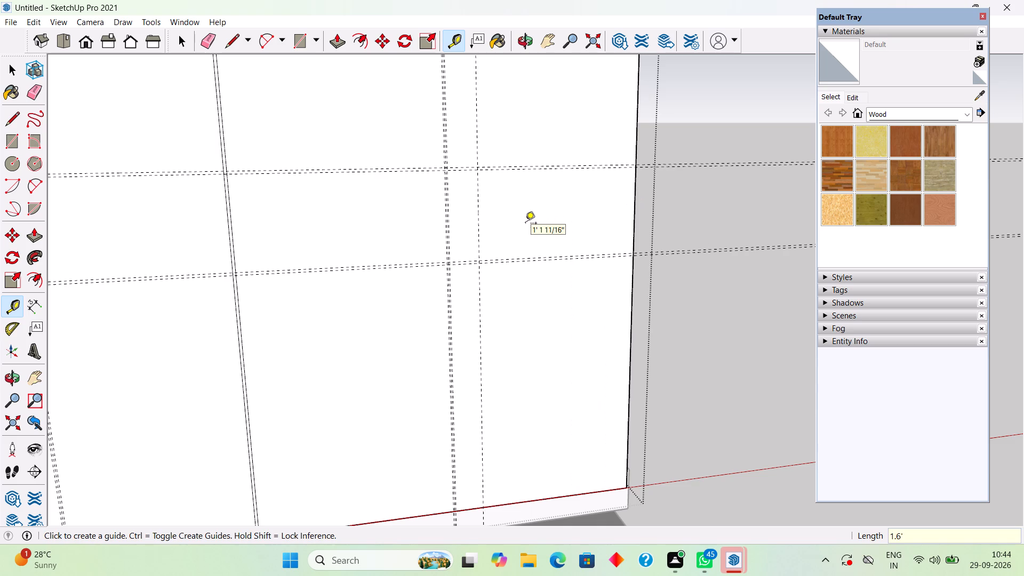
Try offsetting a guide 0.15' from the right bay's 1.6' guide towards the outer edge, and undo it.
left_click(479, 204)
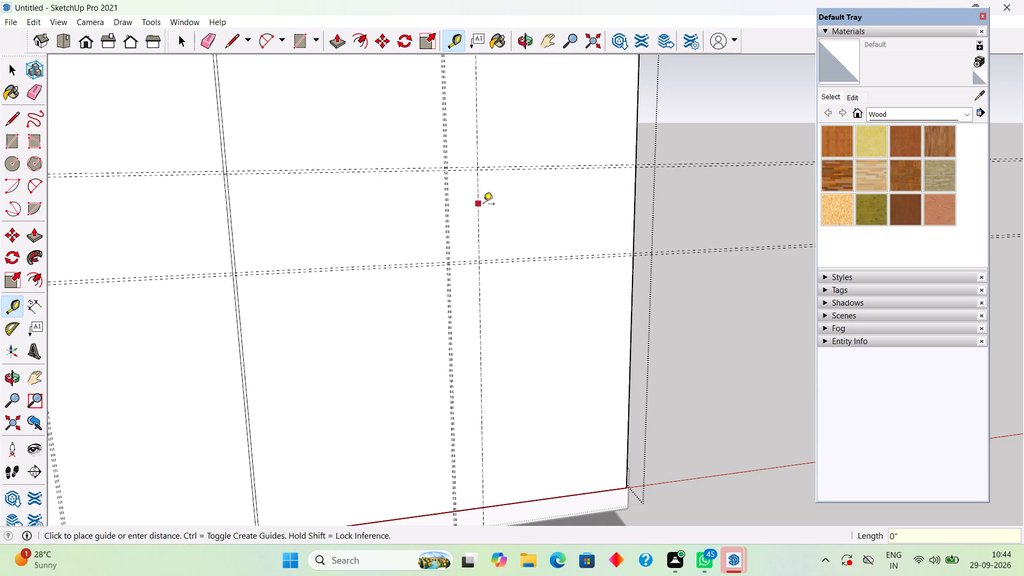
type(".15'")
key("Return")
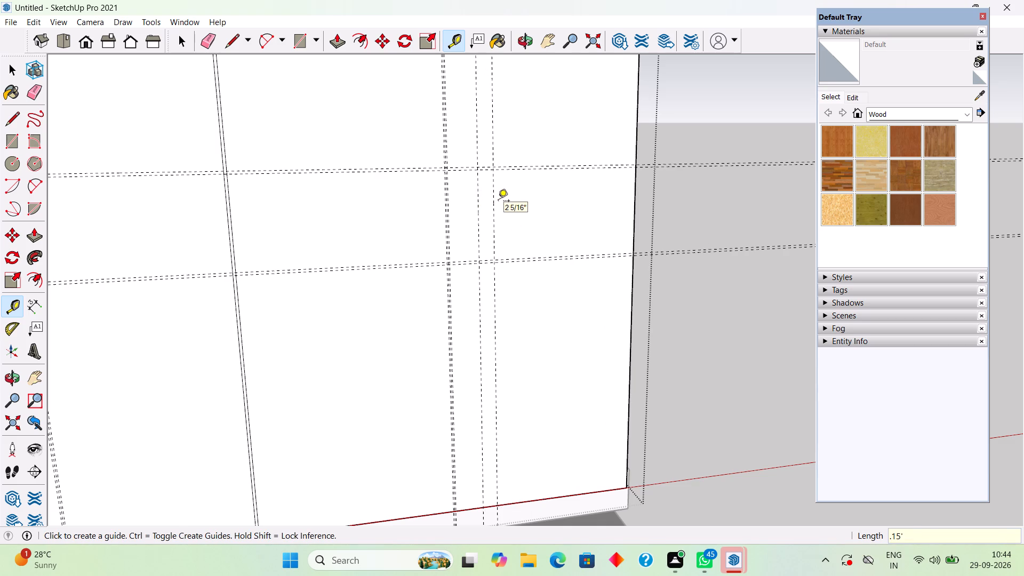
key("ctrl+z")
Offset two guides 0.15" from the right bay's 1.6' guide, one on each side.
left_click(481, 237)
type(".15\"")
key("Return")
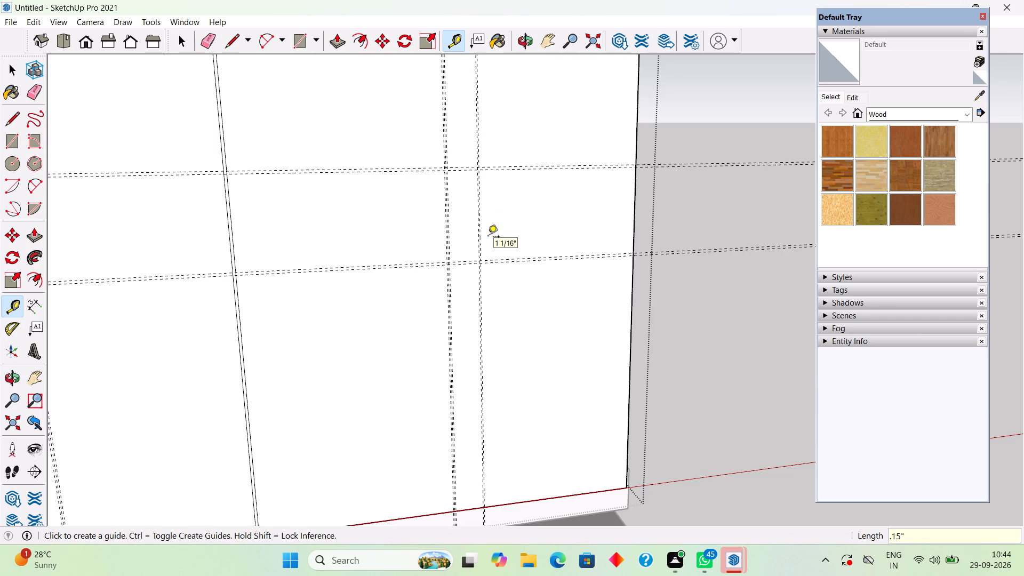
scroll(488, 237, "up", 6)
scroll(435, 186, "up", 9)
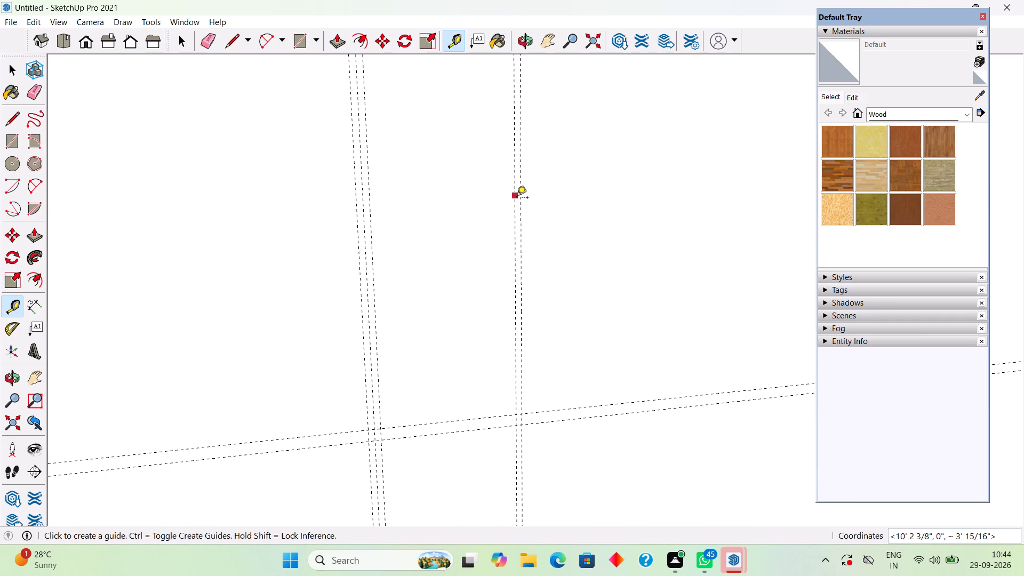
left_click(515, 209)
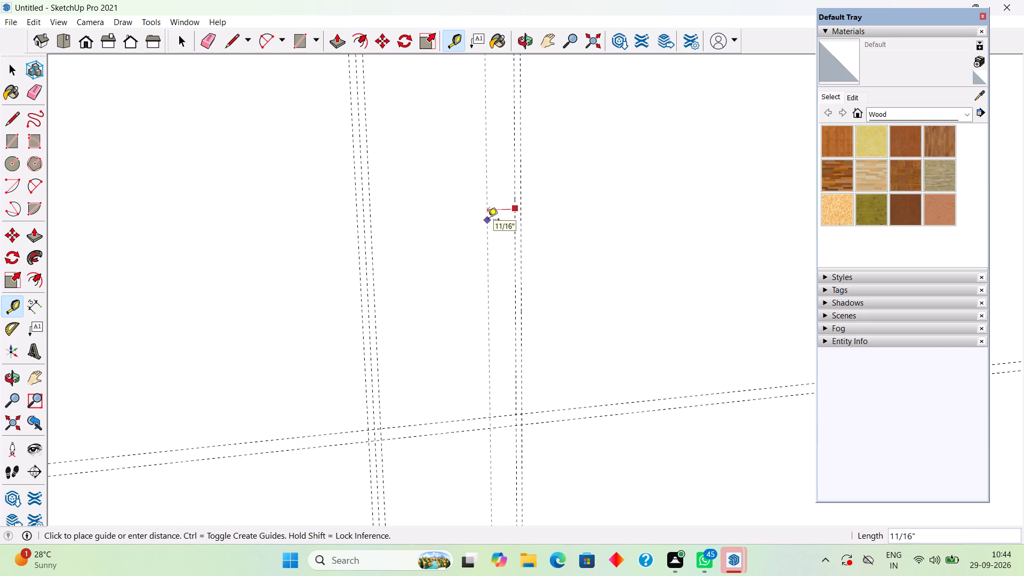
type(".15\"")
key("Return")
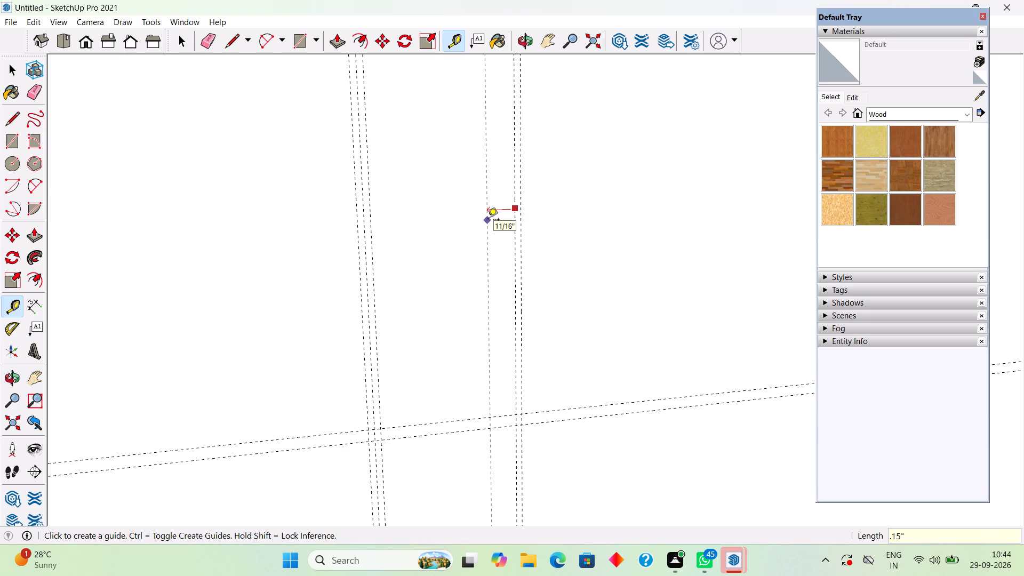
scroll(488, 220, "up", 1)
scroll(488, 220, "down", 12)
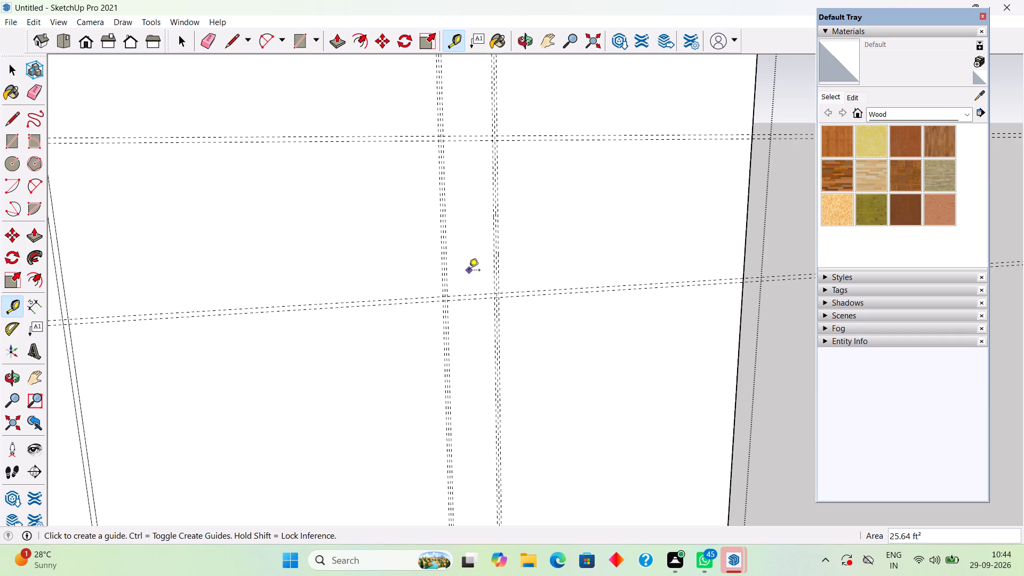
Delete the surplus fourth guide beside the left bay's 1.6' guides, the one nearest the divider with the middle bay.
key("space")
scroll(398, 258, "down", 13)
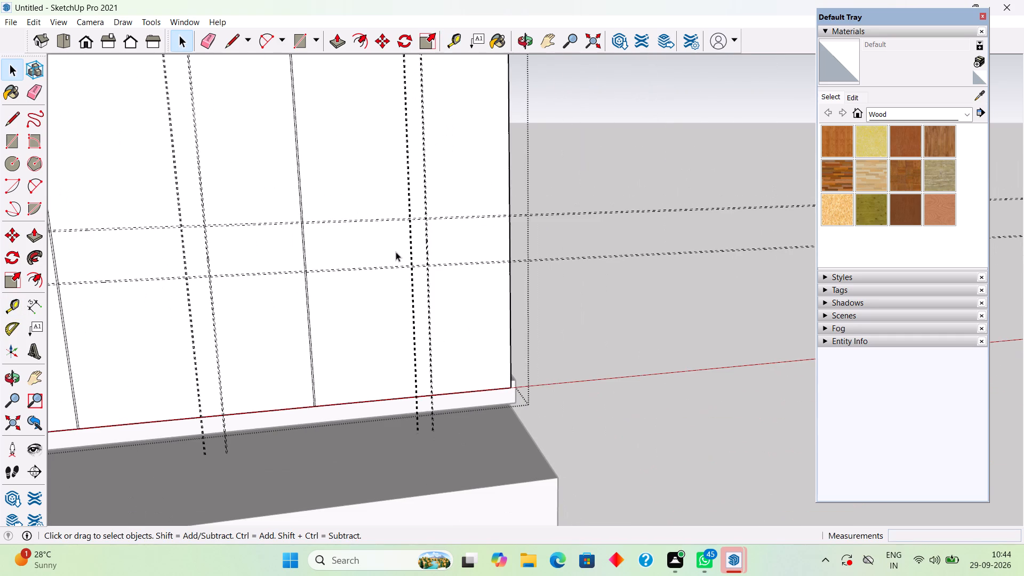
middle_click_drag(396, 252, 695, 251, "shift")
scroll(505, 274, "up", 14)
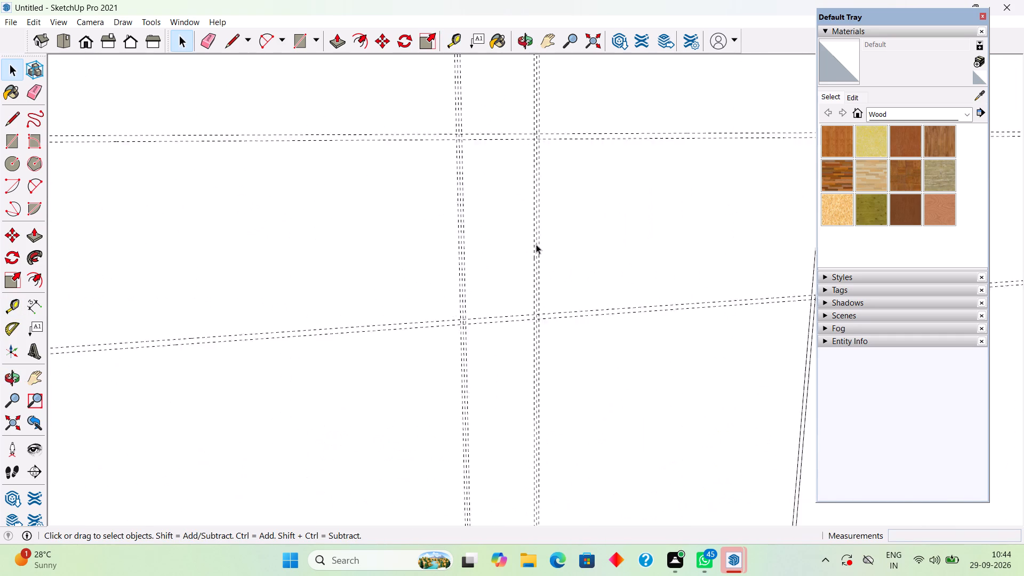
scroll(536, 244, "up", 5)
scroll(536, 244, "down", 5)
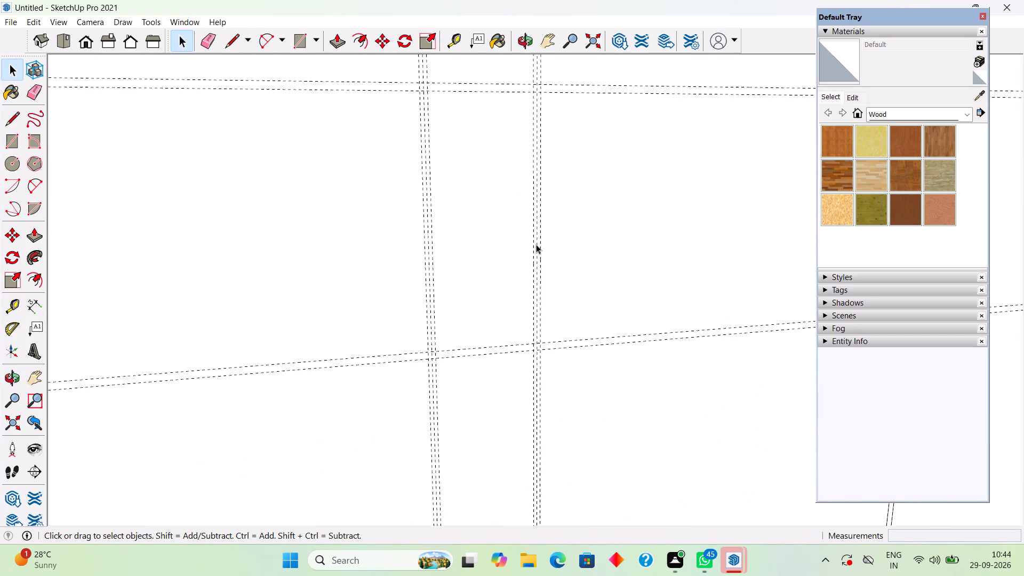
scroll(536, 244, "down", 13)
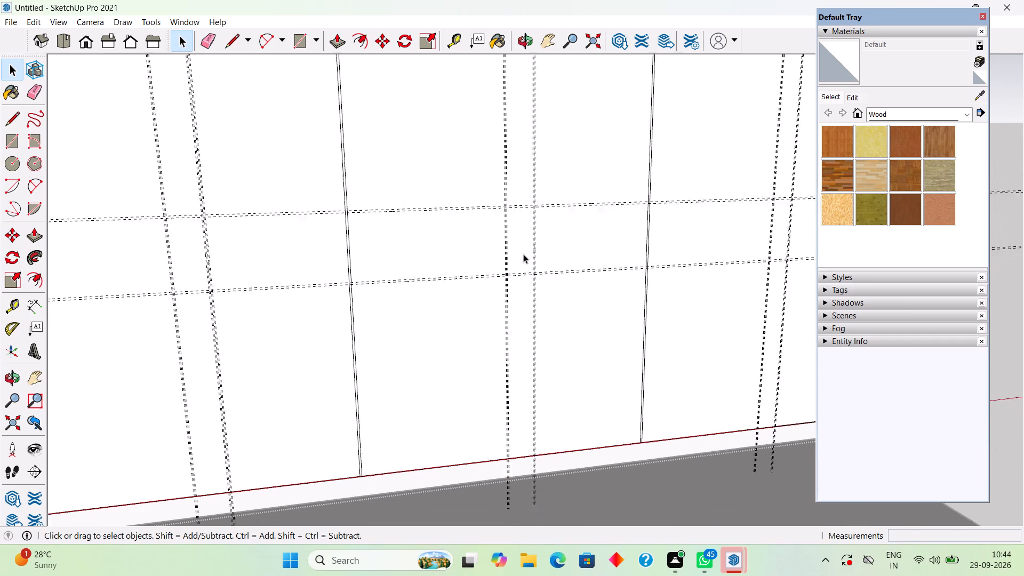
scroll(523, 254, "down", 1)
scroll(172, 330, "up", 4)
scroll(210, 306, "up", 3)
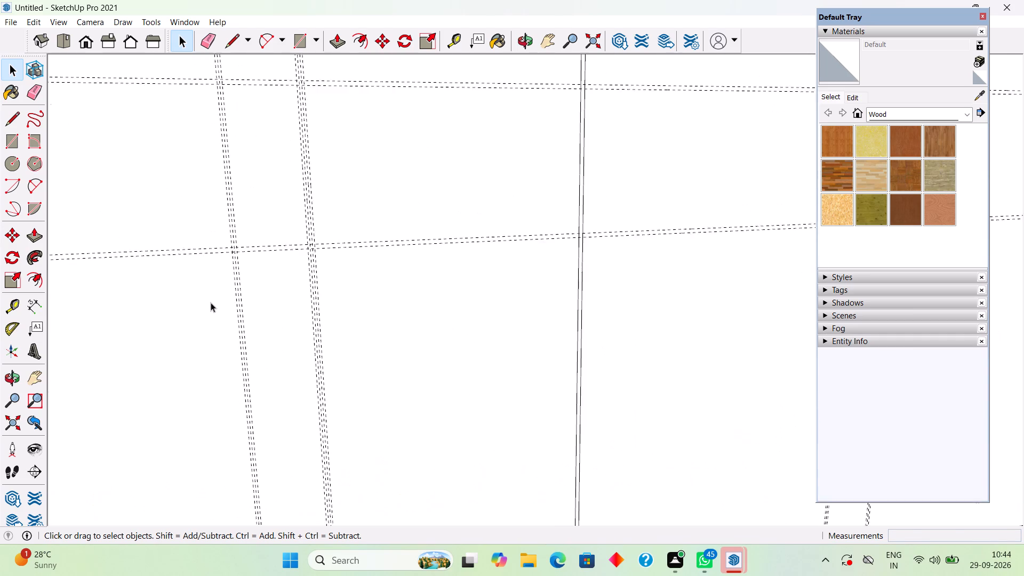
scroll(211, 302, "up", 10)
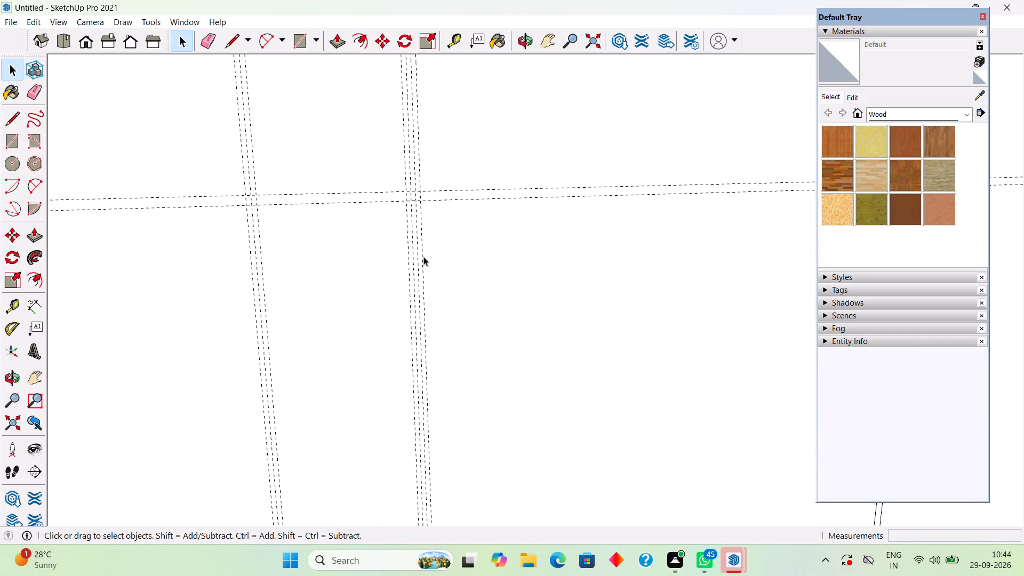
left_click(421, 265)
left_click(421, 267)
key("Delete")
Draw a short line along the left bay's top front edge, spanning the outer two of its three centre guides.
scroll(414, 273, "down", 6)
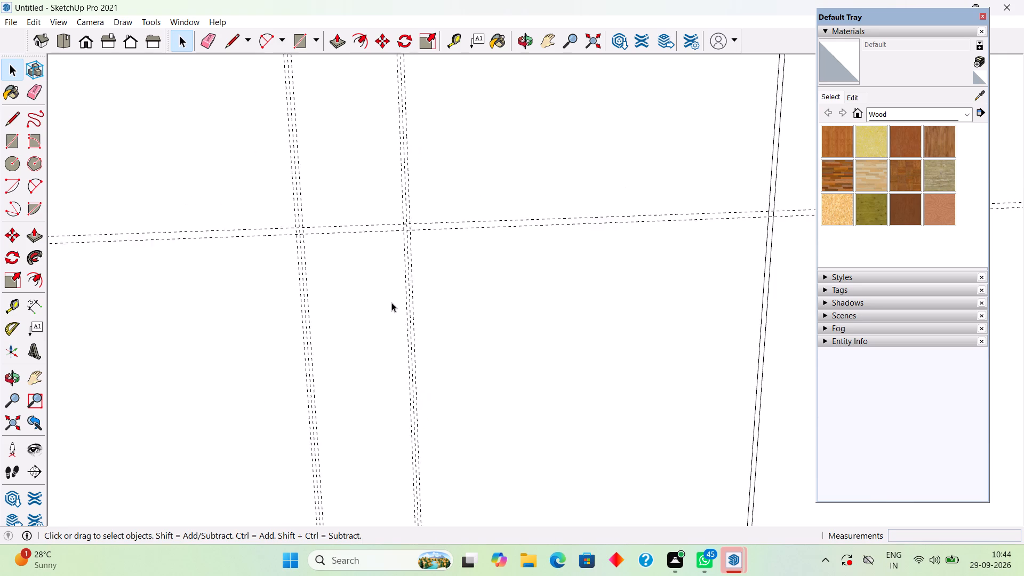
scroll(391, 302, "down", 20)
scroll(391, 302, "down", 1)
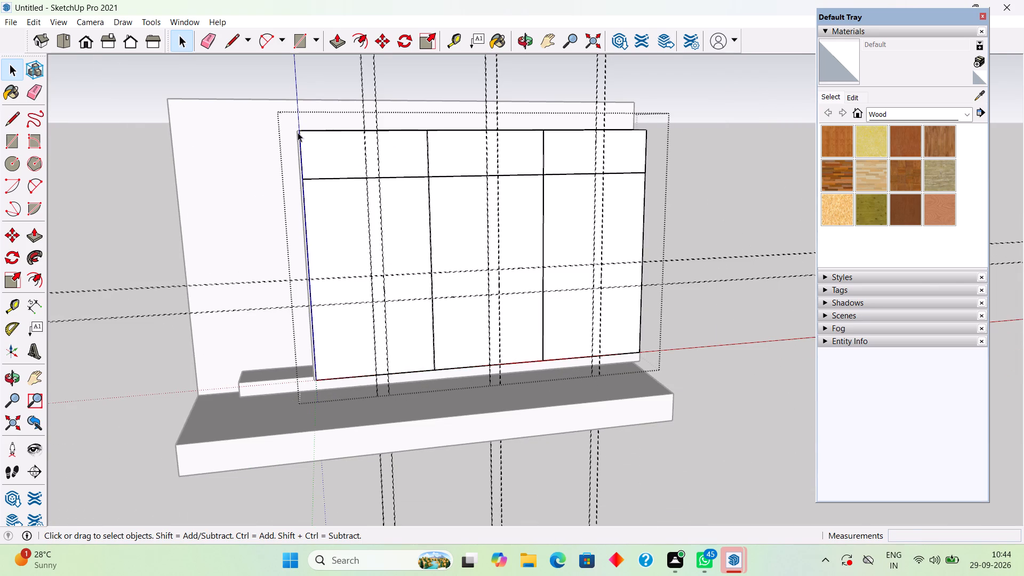
scroll(298, 132, "up", 10)
middle_click_drag(421, 150, 435, 228)
scroll(429, 123, "up", 1)
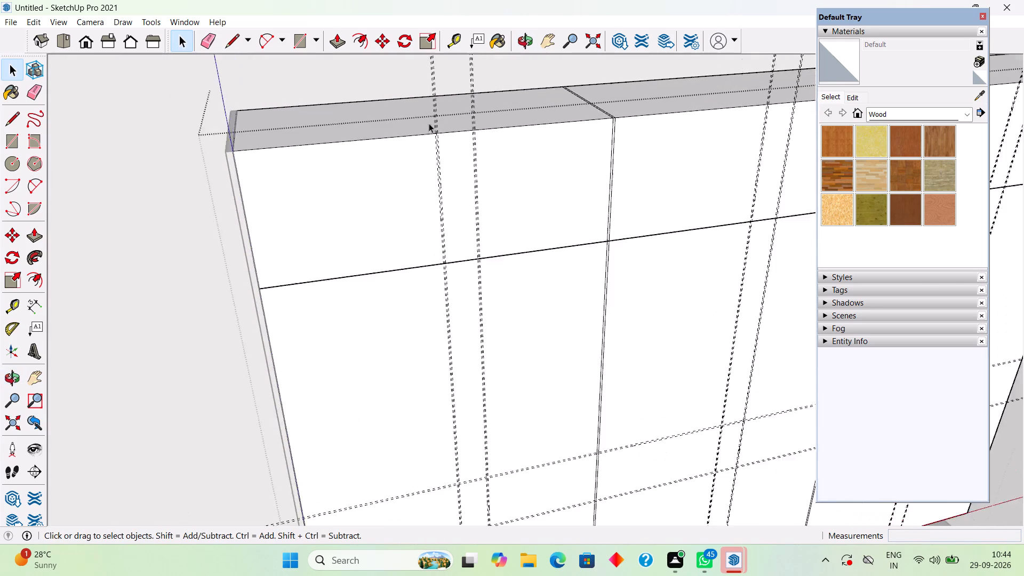
scroll(429, 123, "up", 19)
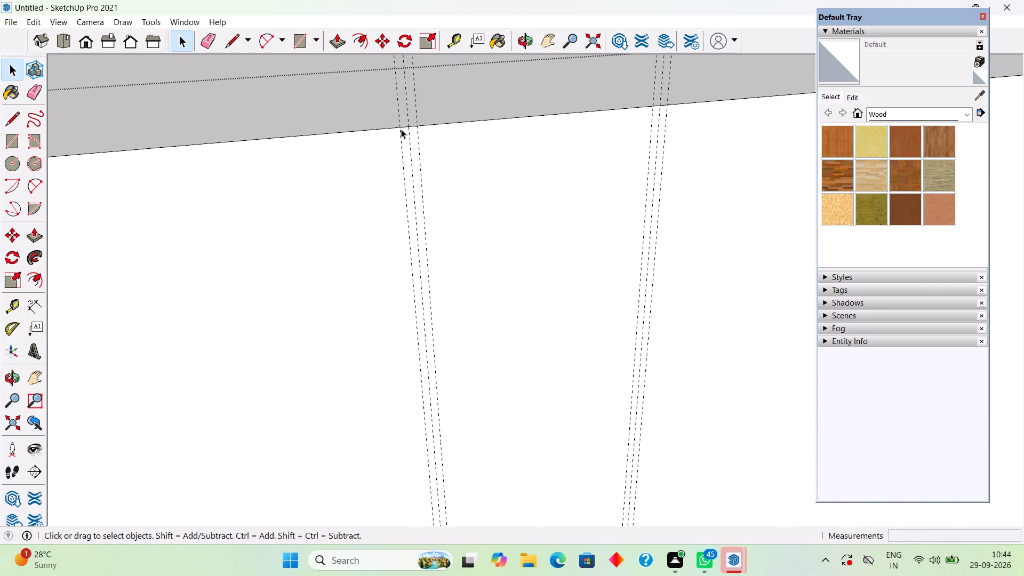
key("l")
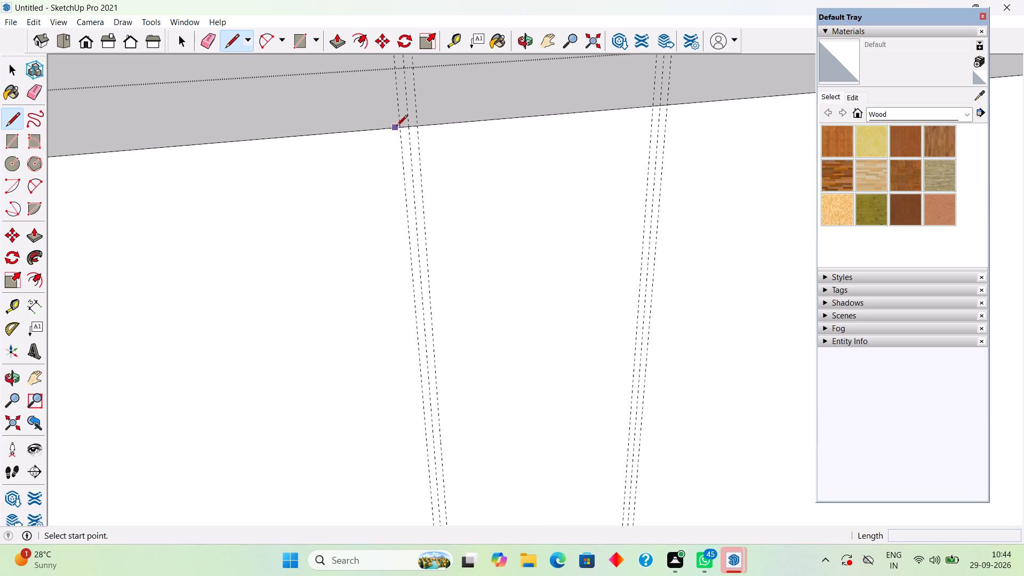
left_click(397, 127)
left_click(417, 129)
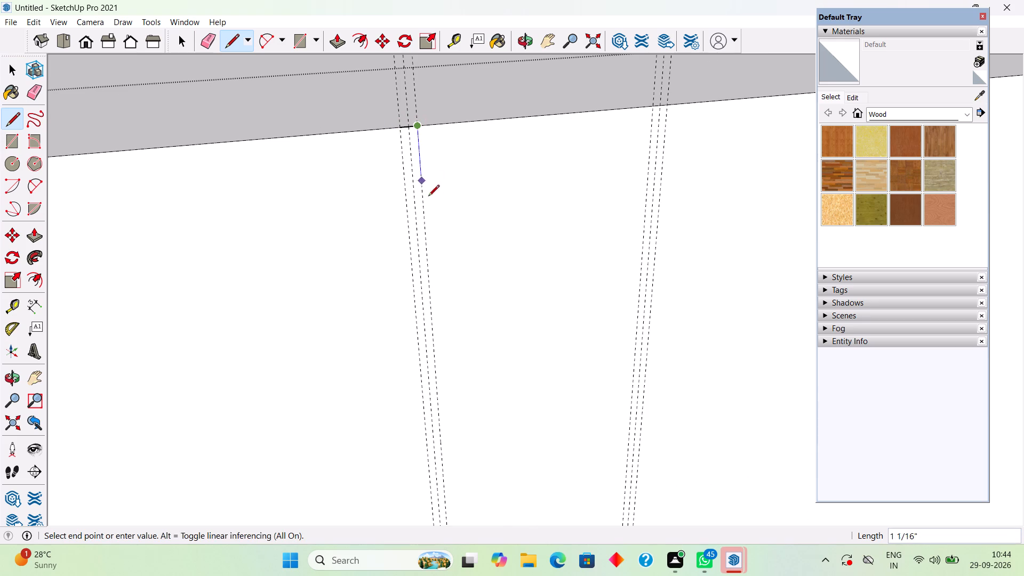
Draw a line about 4' 9" from the top edge down the left bay's centre guide nearest the middle bay, to the upper horizontal band's top guide.
scroll(438, 253, "down", 17)
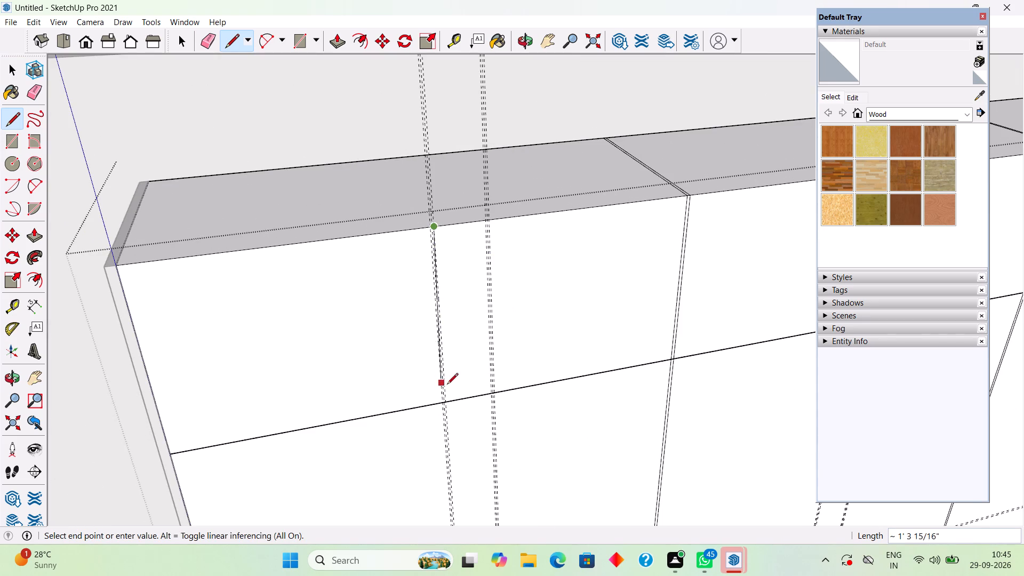
scroll(451, 401, "up", 4)
scroll(451, 402, "down", 14)
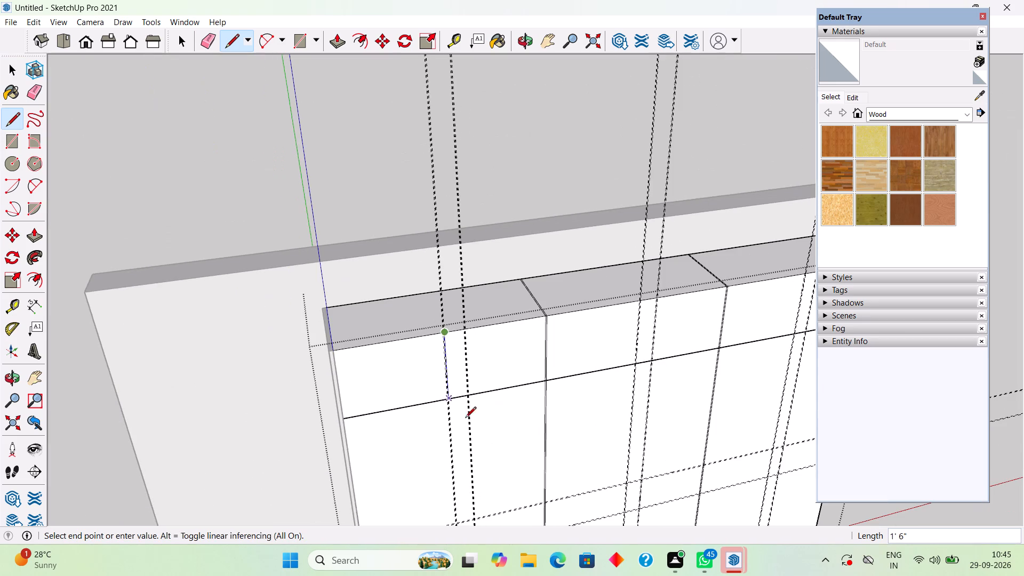
scroll(459, 468, "down", 9)
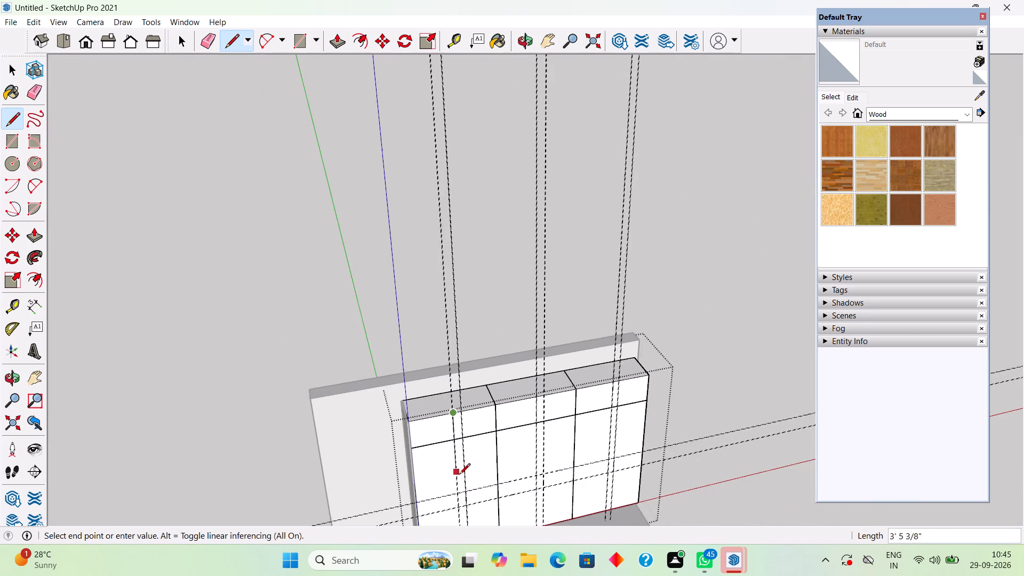
scroll(460, 478, "down", 8)
scroll(471, 524, "up", 3)
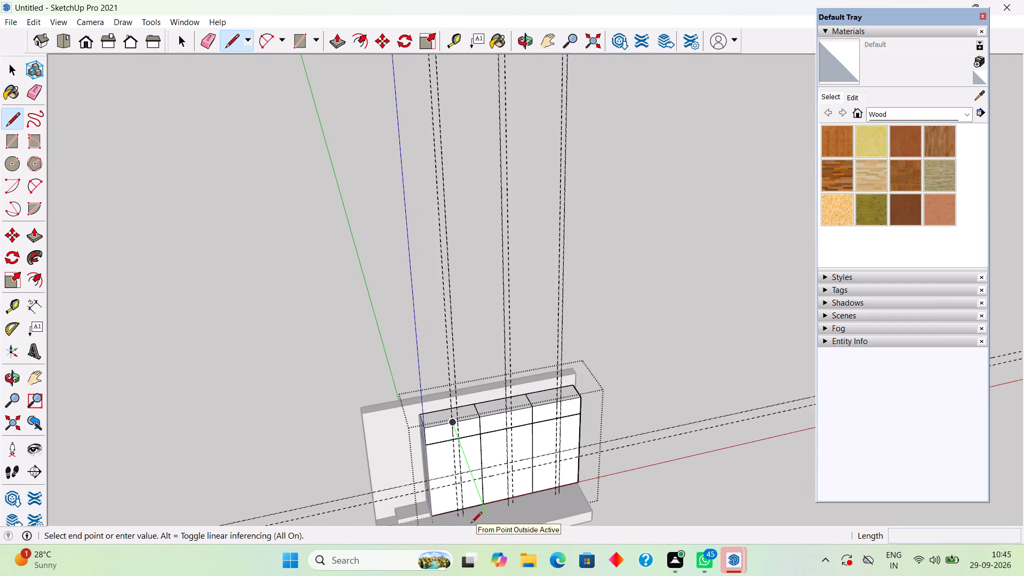
scroll(471, 524, "up", 17)
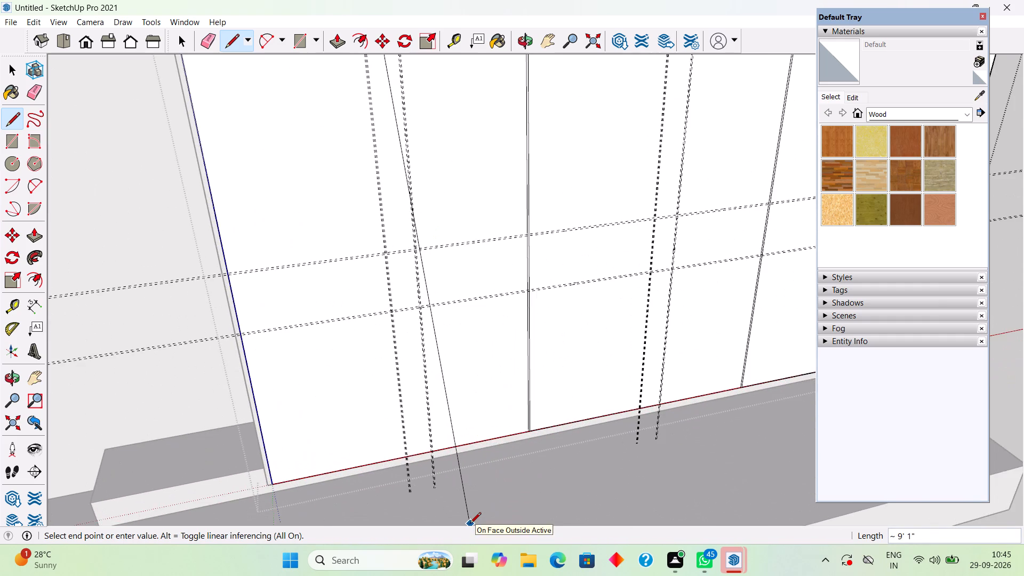
scroll(470, 524, "up", 1)
scroll(379, 185, "up", 8)
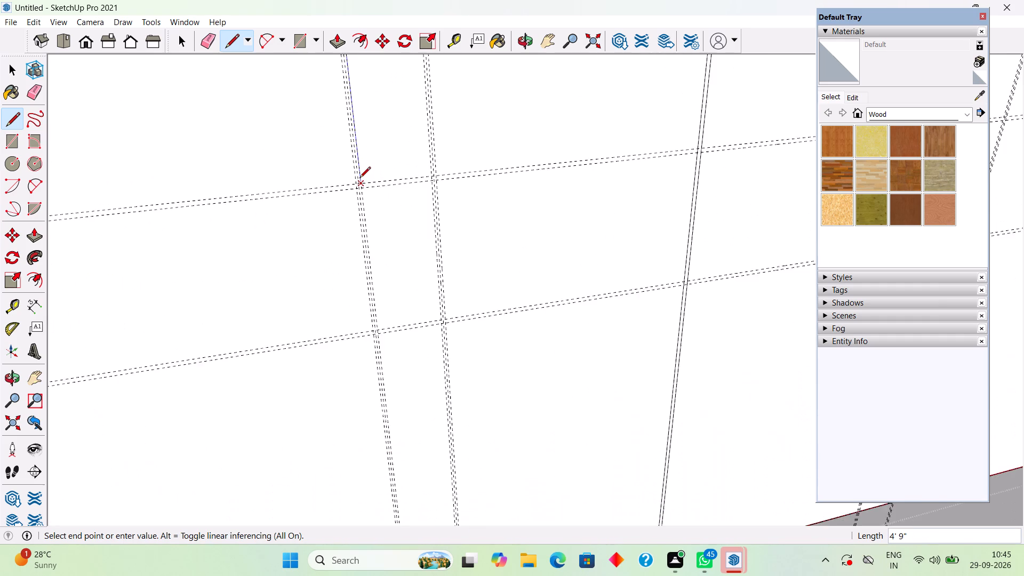
scroll(359, 179, "up", 5)
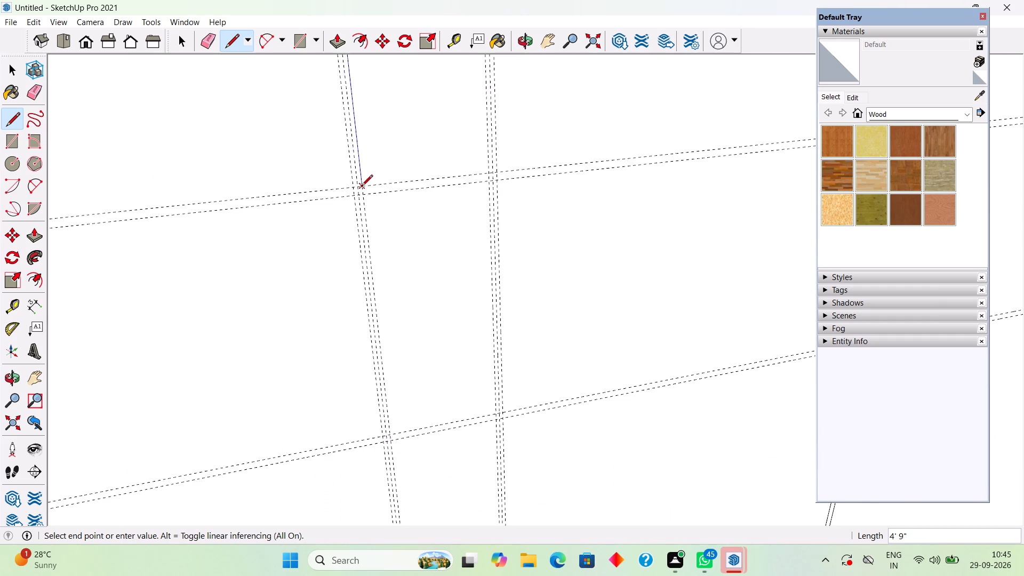
left_click(362, 186)
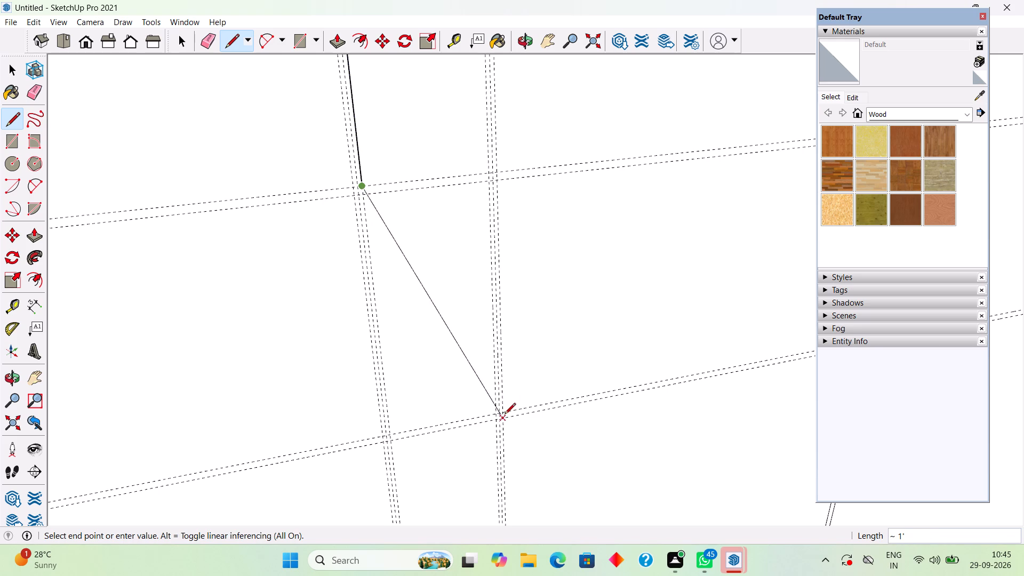
Continue the line diagonally about 1' to where the lower band's top guide crosses the 1.6' guide nearest the middle bay.
scroll(505, 414, "up", 8)
left_click(505, 414)
Run the line straight down the 1.6' guide to the front's bottom edge and across that edge to the farthest of its three guides.
scroll(502, 414, "down", 8)
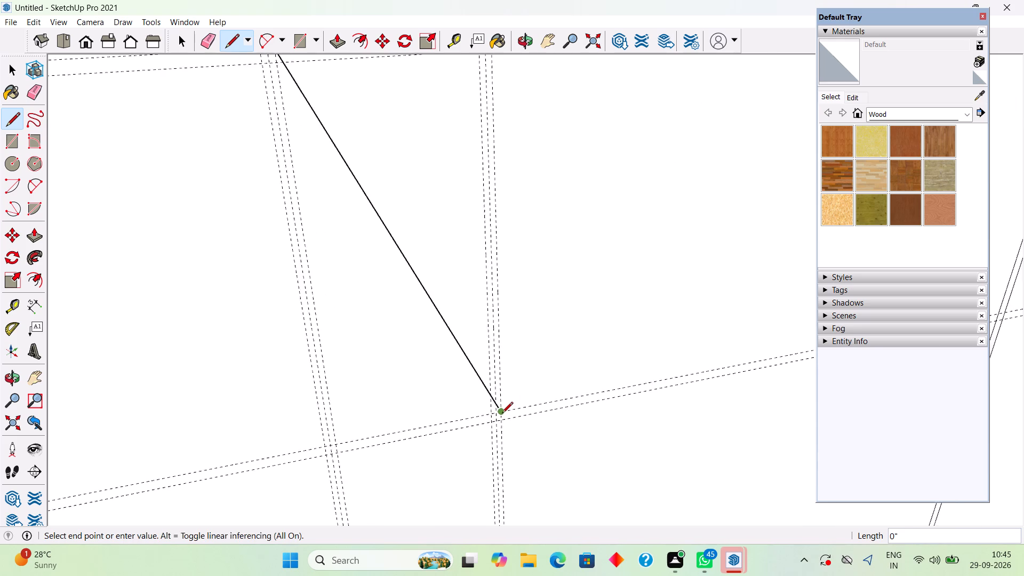
scroll(502, 414, "down", 19)
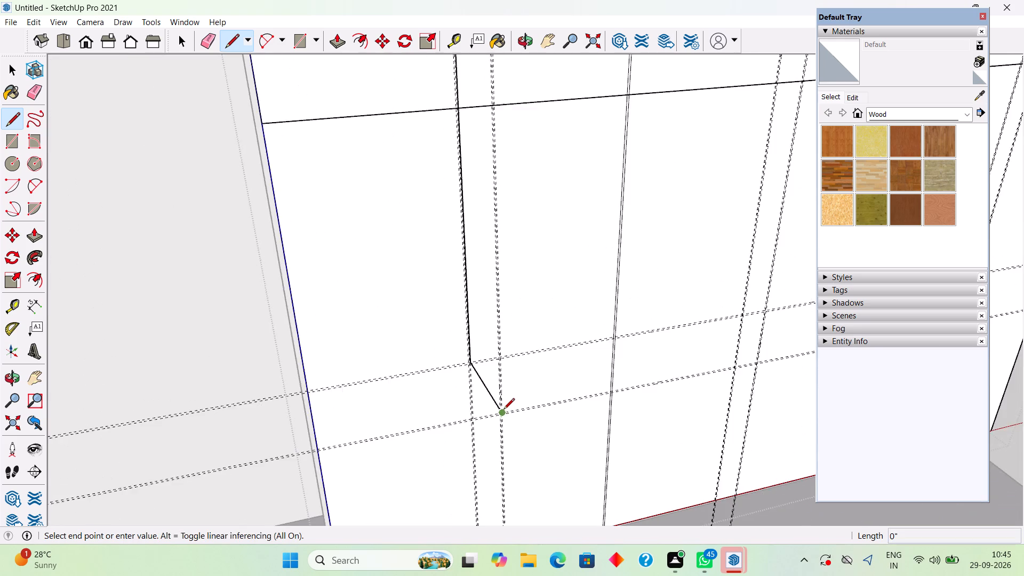
scroll(503, 410, "down", 6)
scroll(528, 493, "up", 3)
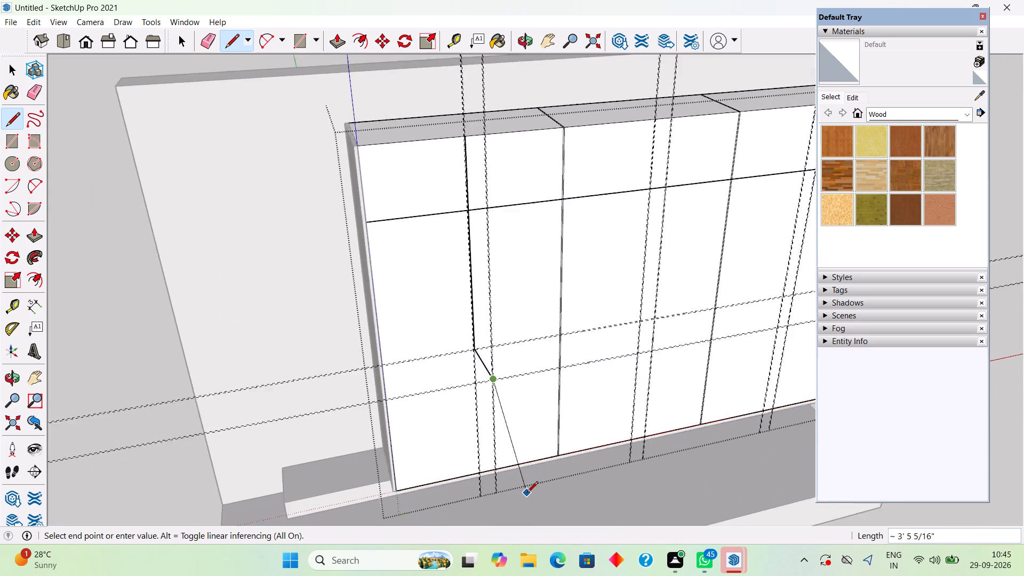
scroll(527, 493, "up", 20)
scroll(527, 493, "up", 7)
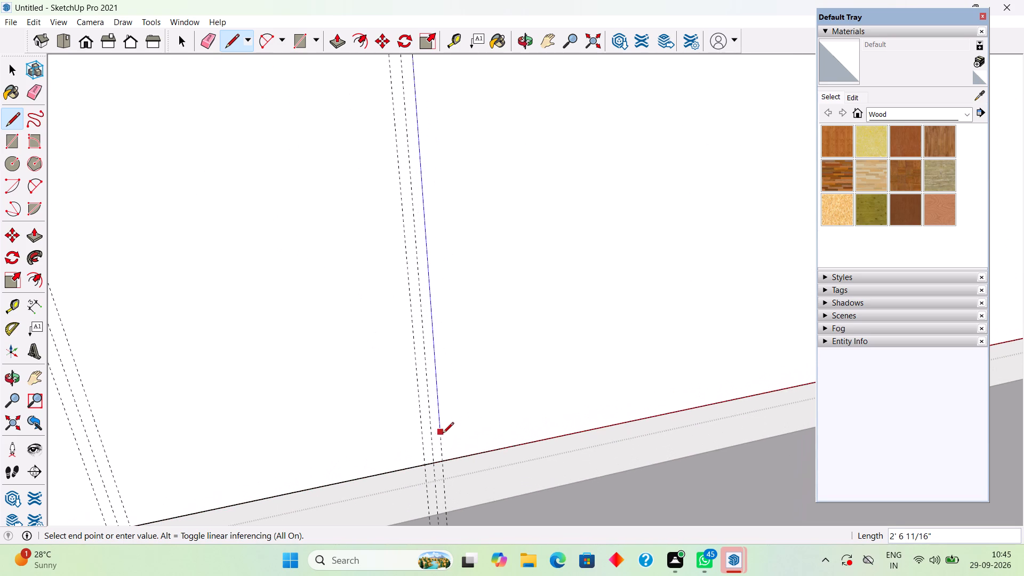
left_click(438, 460)
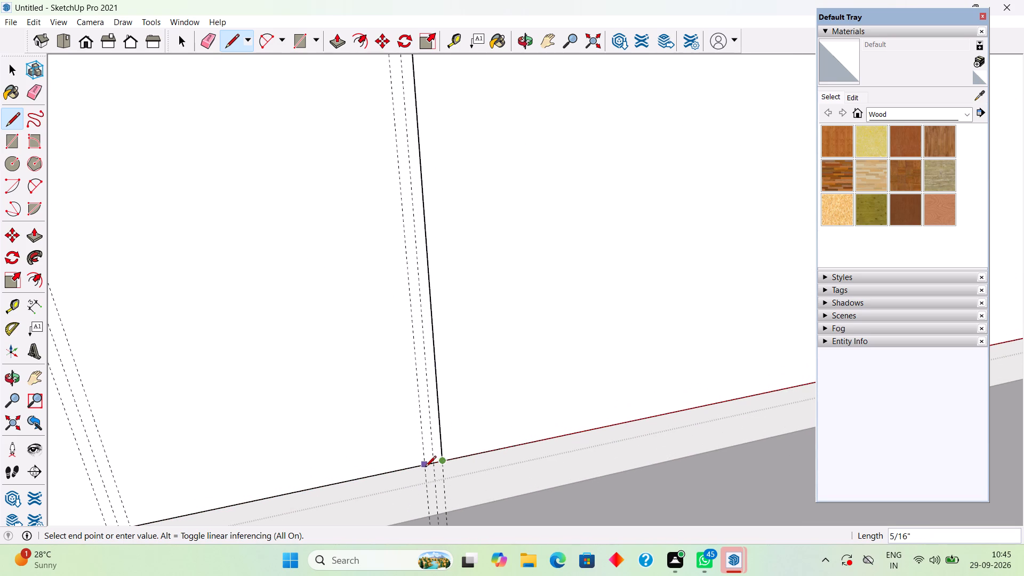
left_click(425, 468)
Draw the strip's other side about 2' 7" up the outer 1.6' guide, from the bottom edge to the lower band's bottom guide.
scroll(418, 328, "down", 20)
scroll(418, 328, "down", 3)
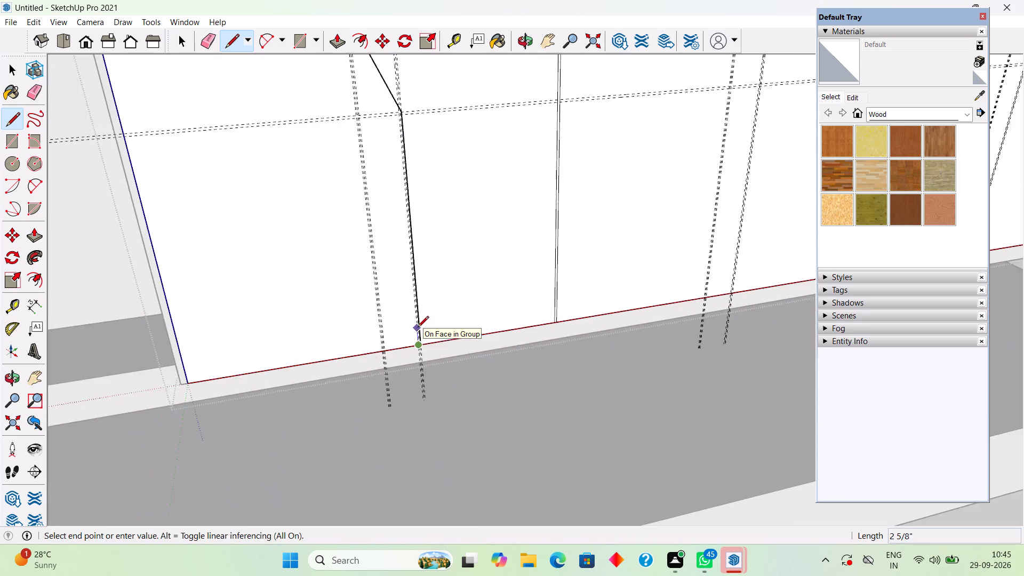
scroll(418, 328, "down", 5)
scroll(404, 217, "up", 14)
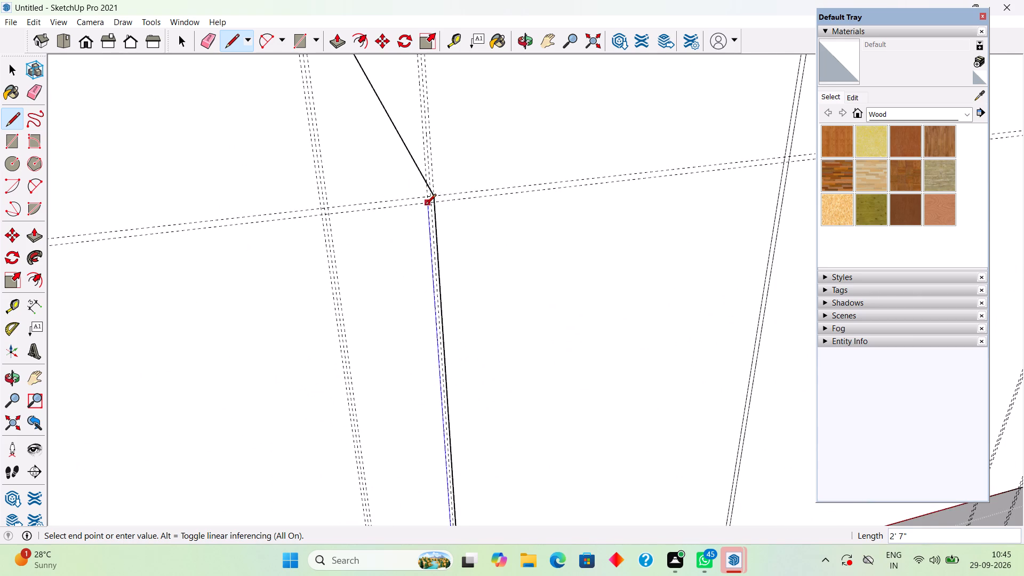
scroll(425, 206, "up", 5)
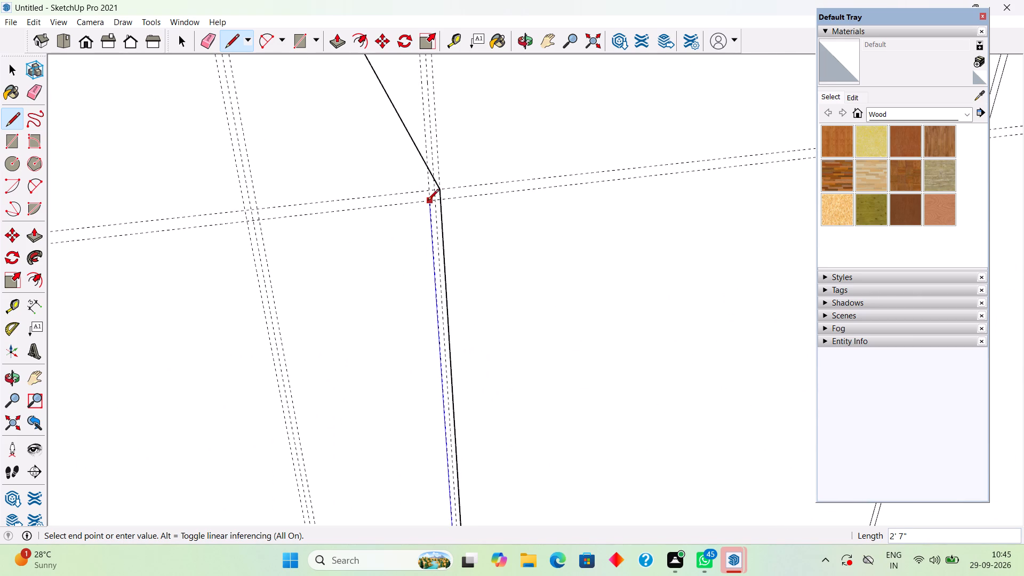
left_click(428, 201)
Draw the second diagonal, about 11 3/4" long, to where the upper band's bottom guide crosses the outer centre guide.
scroll(387, 167, "down", 6)
scroll(386, 163, "up", 1)
scroll(386, 163, "down", 7)
scroll(386, 163, "up", 1)
scroll(386, 163, "down", 8)
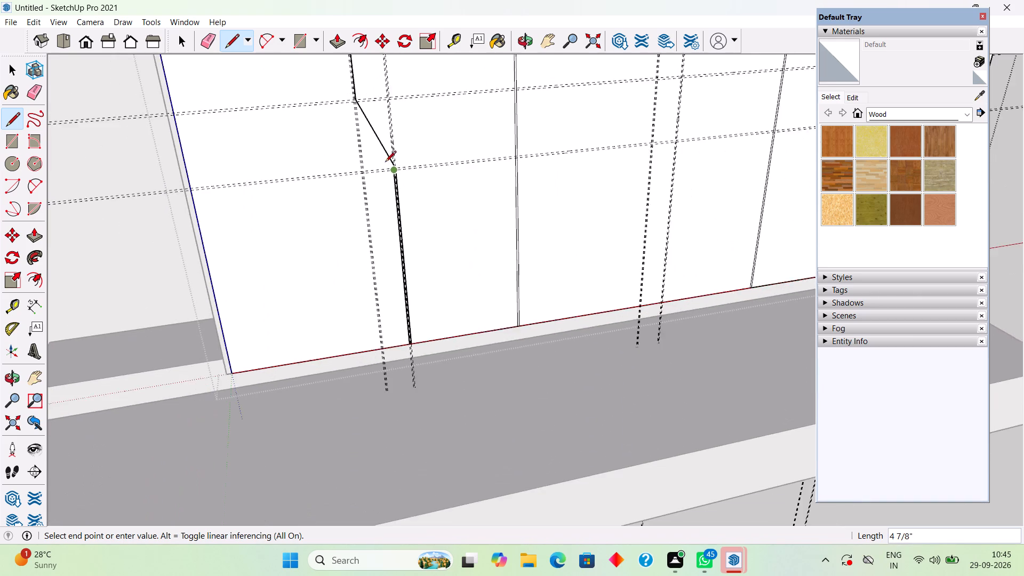
scroll(385, 163, "down", 1)
scroll(345, 107, "up", 3)
scroll(345, 106, "down", 20)
scroll(345, 106, "down", 4)
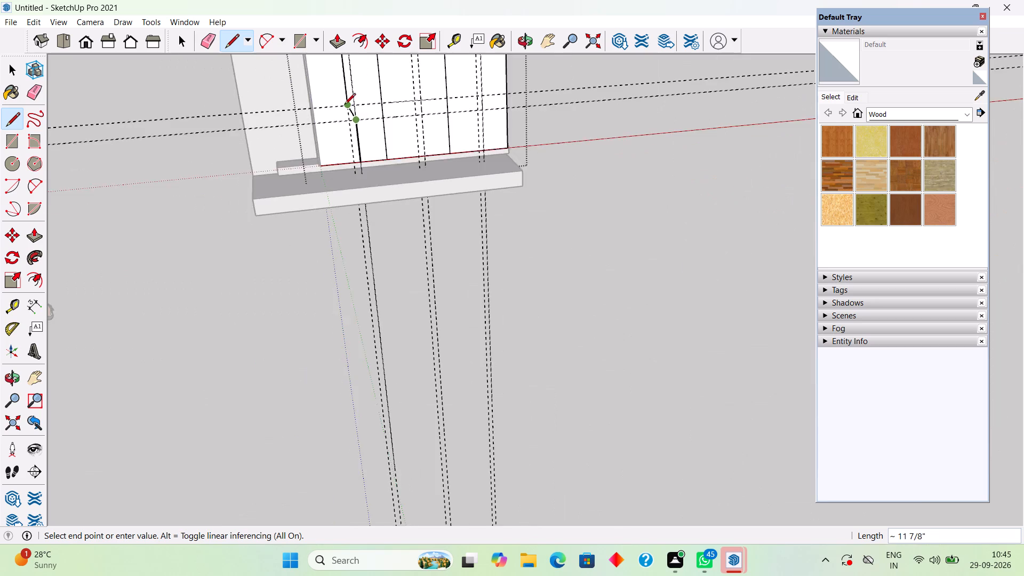
scroll(345, 105, "down", 4)
scroll(327, 55, "up", 12)
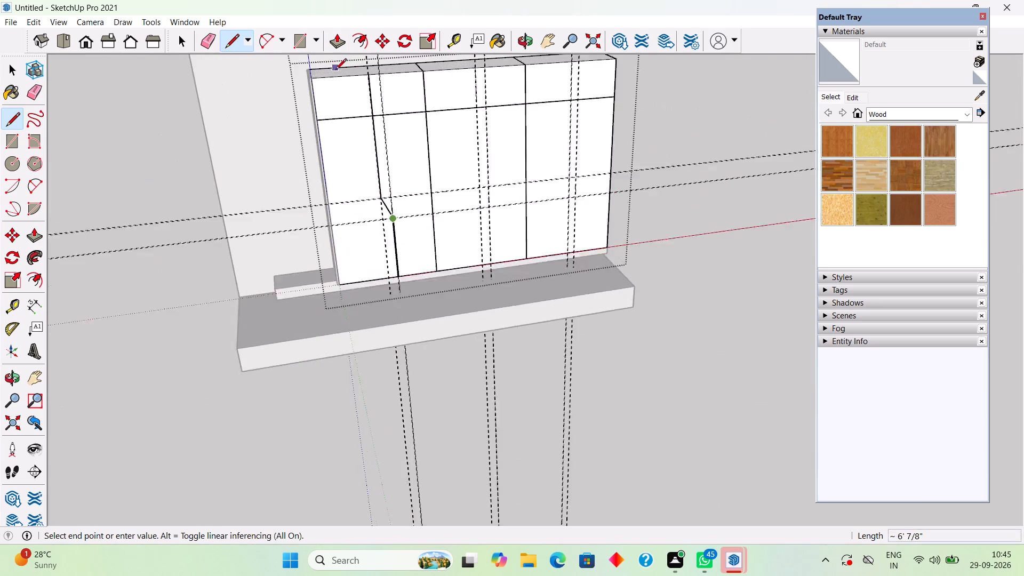
scroll(335, 70, "up", 9)
scroll(403, 330, "up", 4)
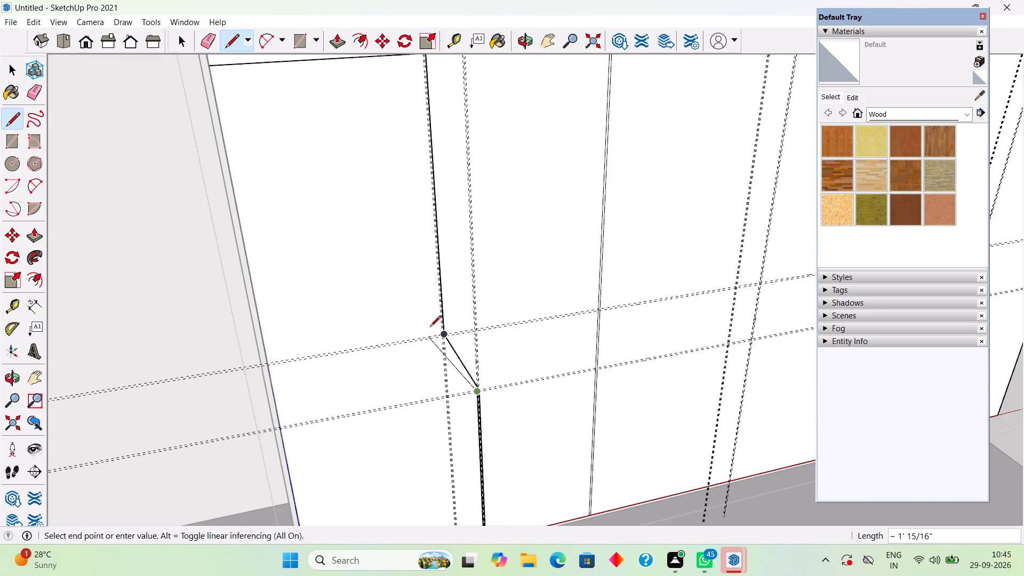
scroll(430, 327, "up", 13)
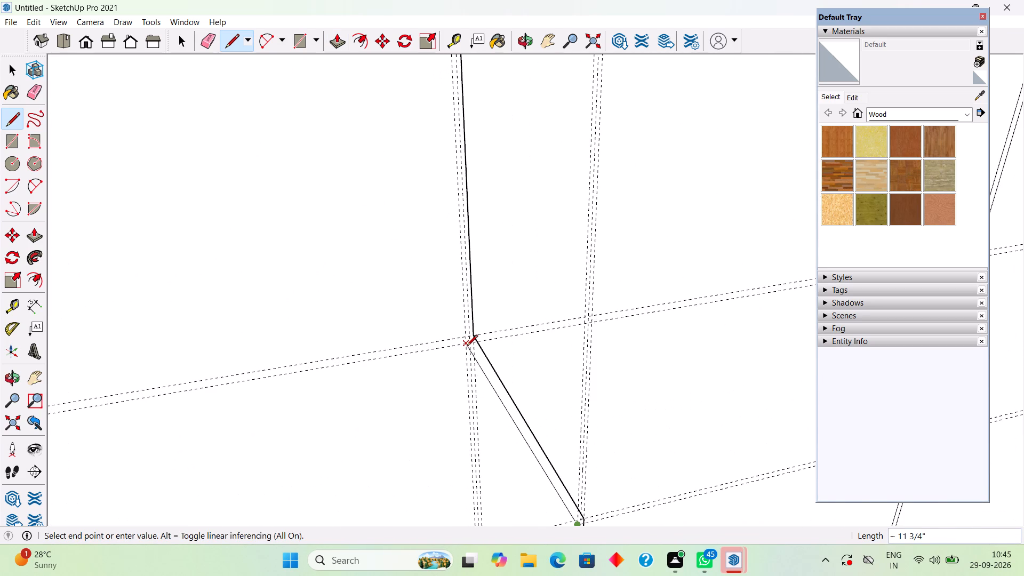
left_click(467, 347)
Close the left bay's gap outline with a line up the outer centre guide to the short line on the top edge.
scroll(456, 305, "down", 17)
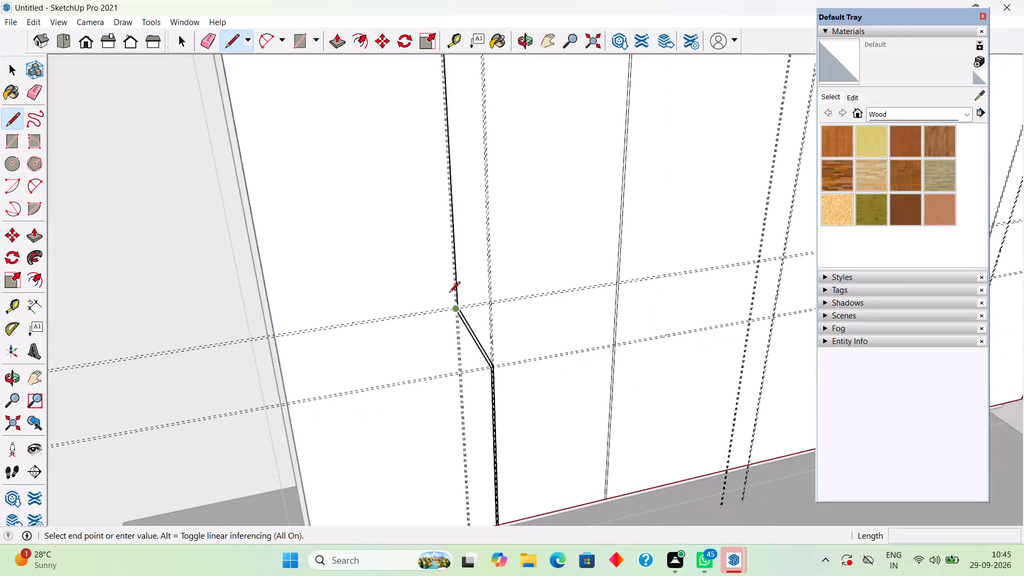
scroll(449, 293, "down", 11)
scroll(440, 191, "up", 13)
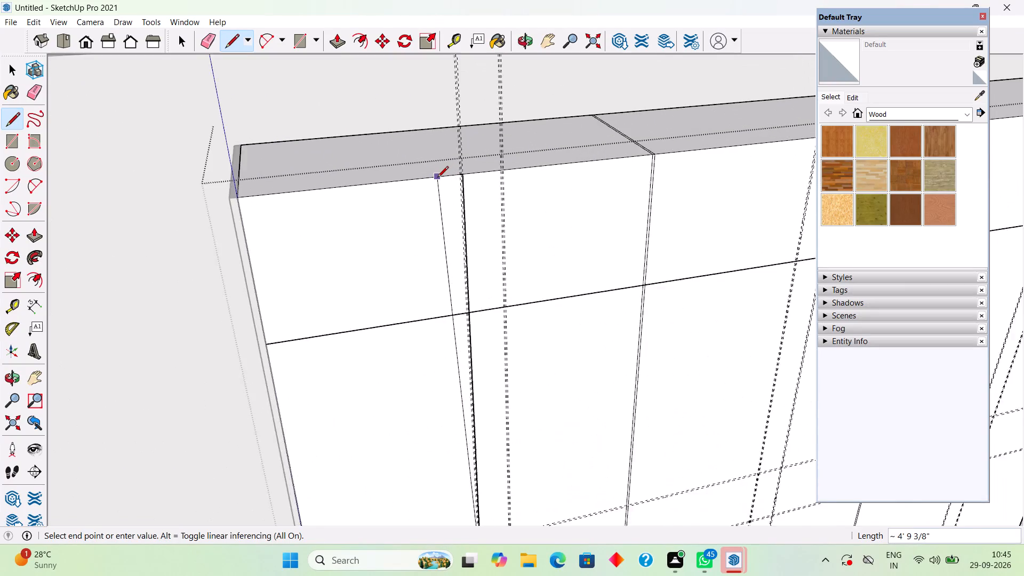
scroll(437, 178, "up", 20)
scroll(437, 178, "up", 4)
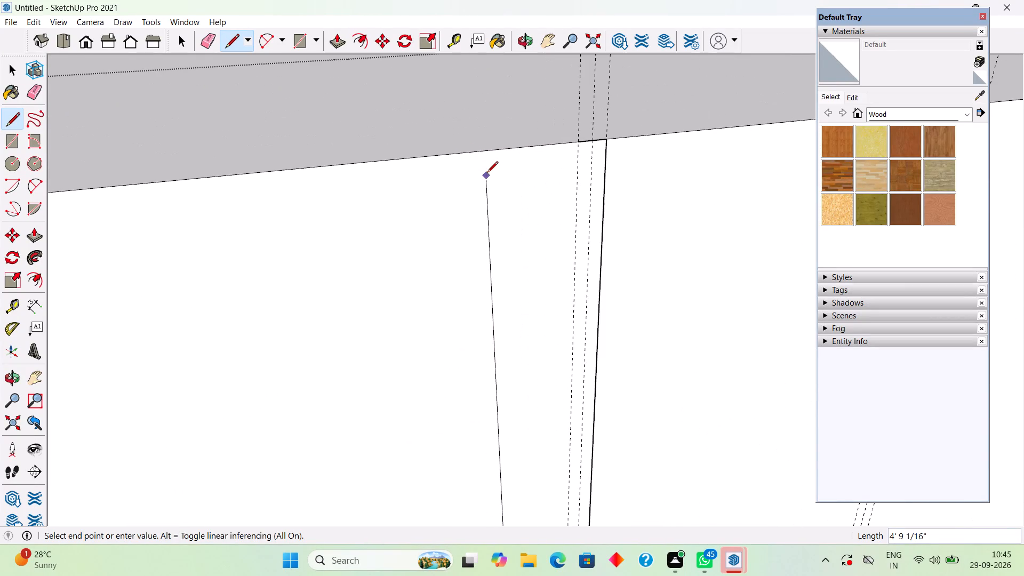
left_click(577, 145)
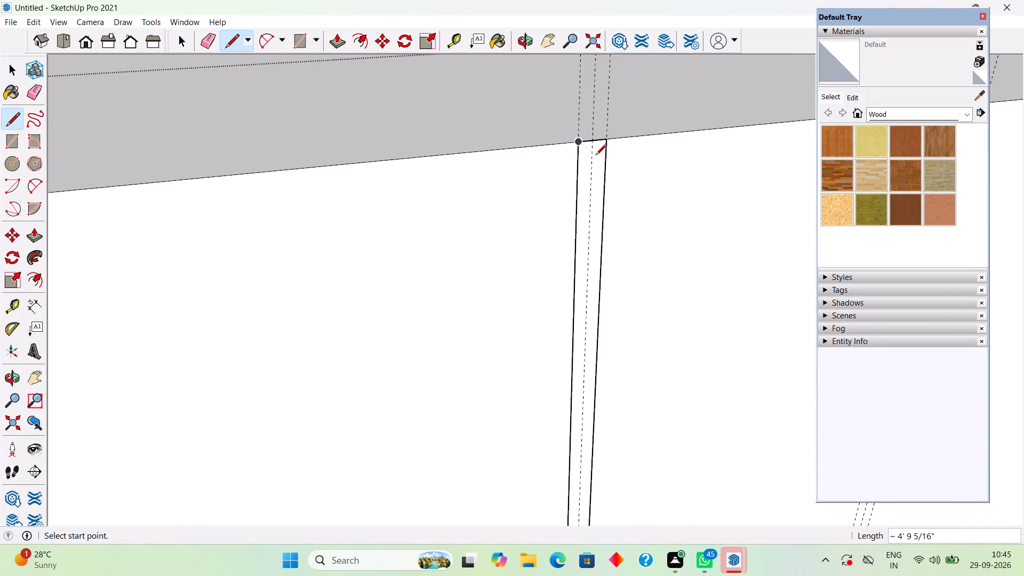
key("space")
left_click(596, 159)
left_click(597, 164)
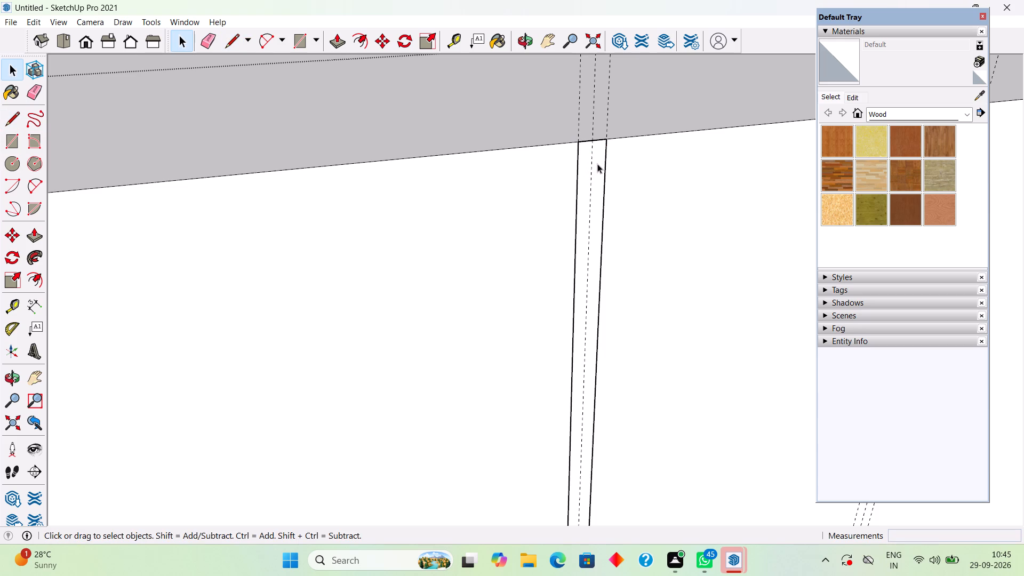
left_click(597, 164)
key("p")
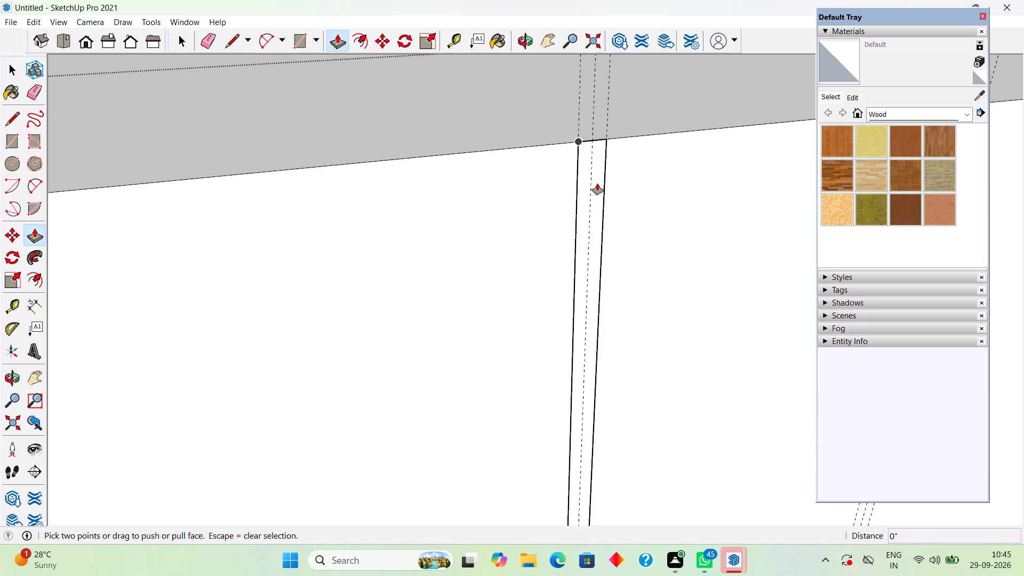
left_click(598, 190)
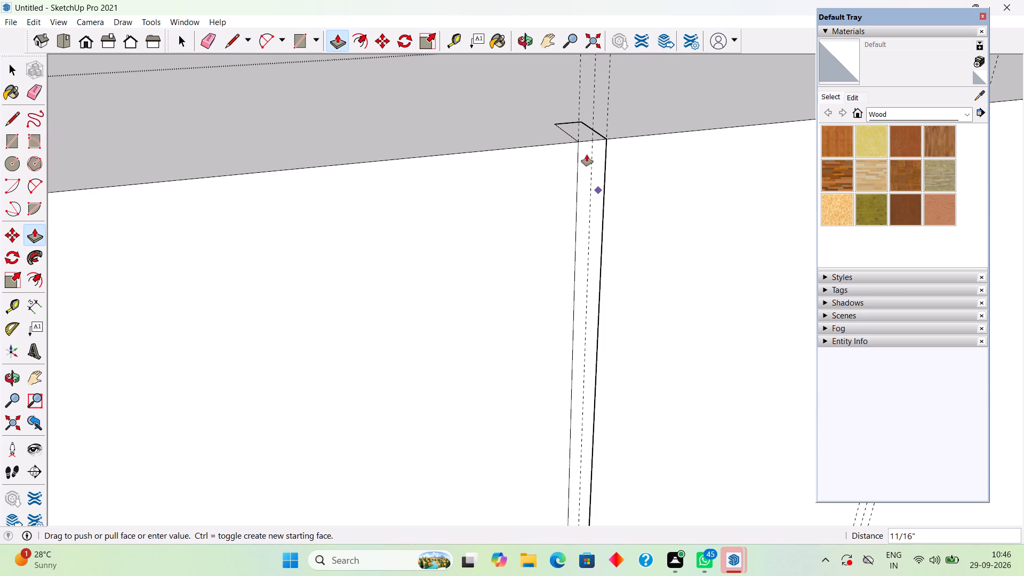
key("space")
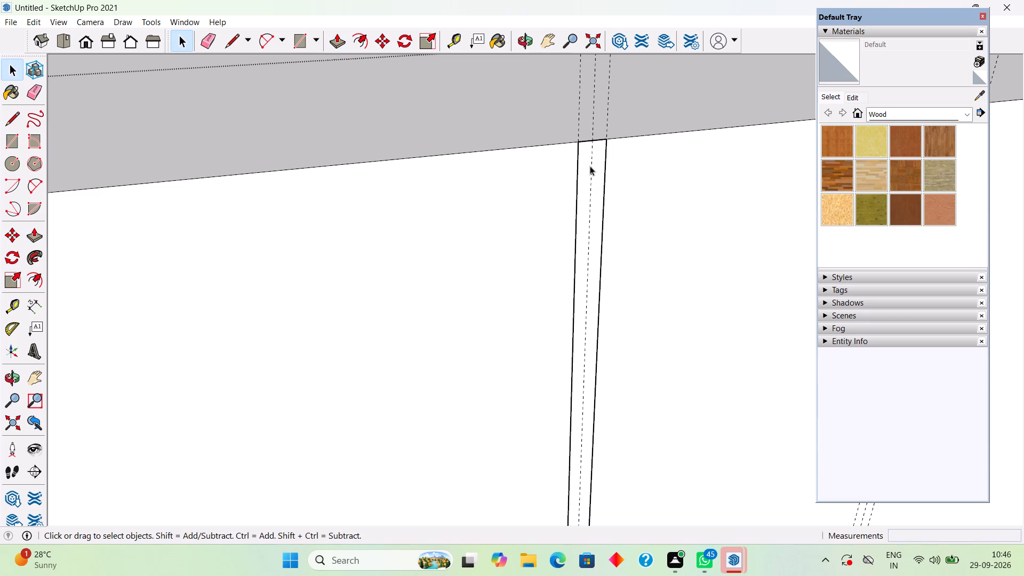
Examine the closed zigzag gap outline at the left bay's top edge and select it to check its extent.
scroll(588, 174, "down", 13)
scroll(589, 235, "up", 1)
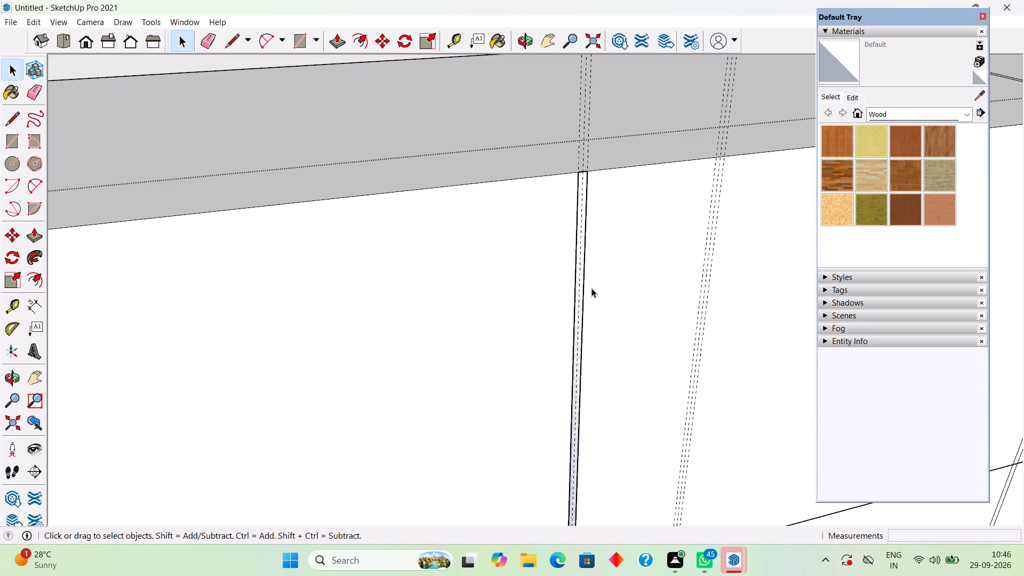
middle_click_drag(589, 290, 516, 509)
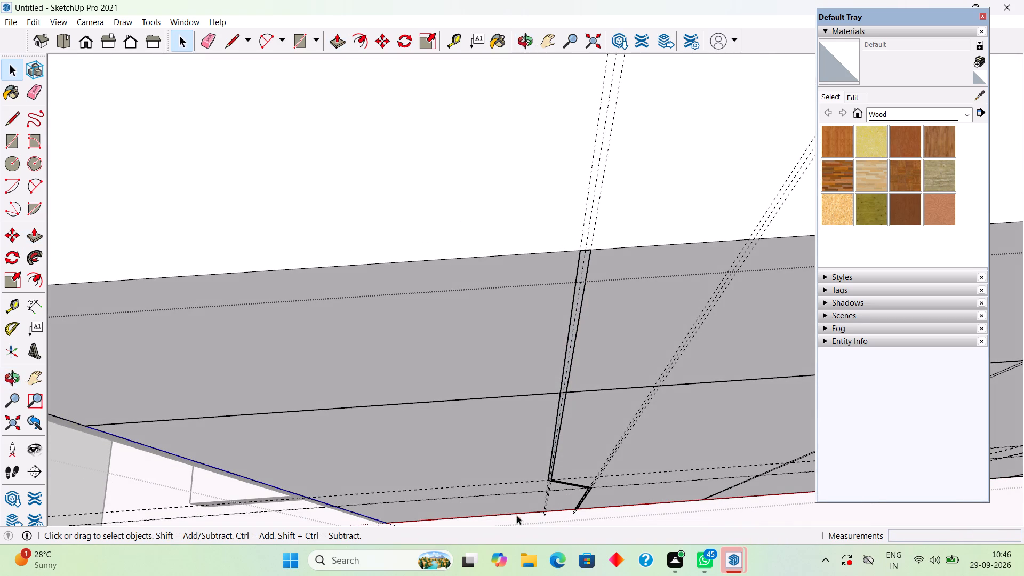
scroll(541, 457, "up", 4)
scroll(541, 457, "down", 4)
middle_click_drag(582, 295, 582, 380)
scroll(557, 313, "up", 7)
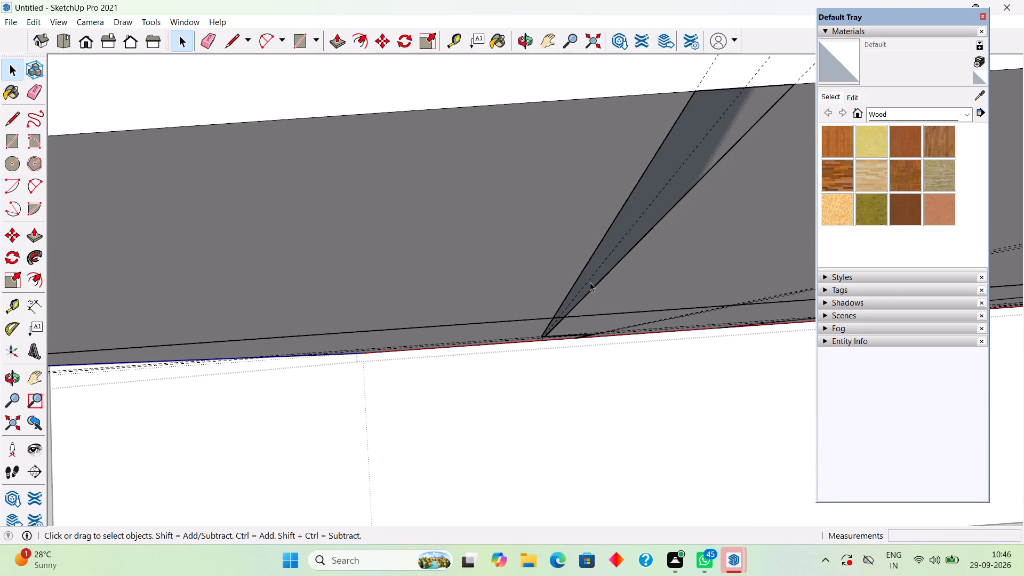
scroll(590, 282, "down", 3)
scroll(631, 210, "up", 3)
scroll(727, 217, "up", 3)
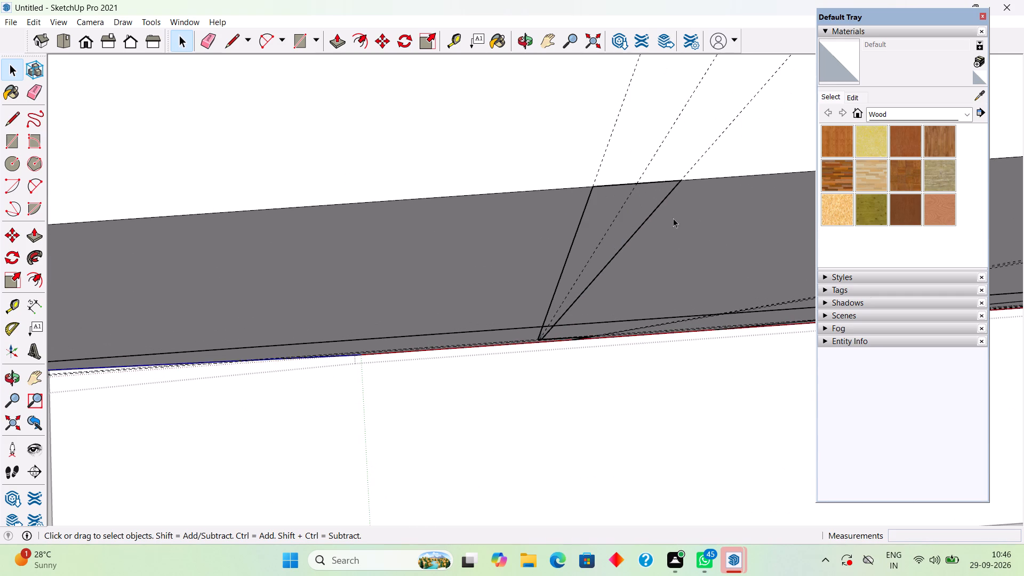
left_click(628, 215)
triple_click(627, 215)
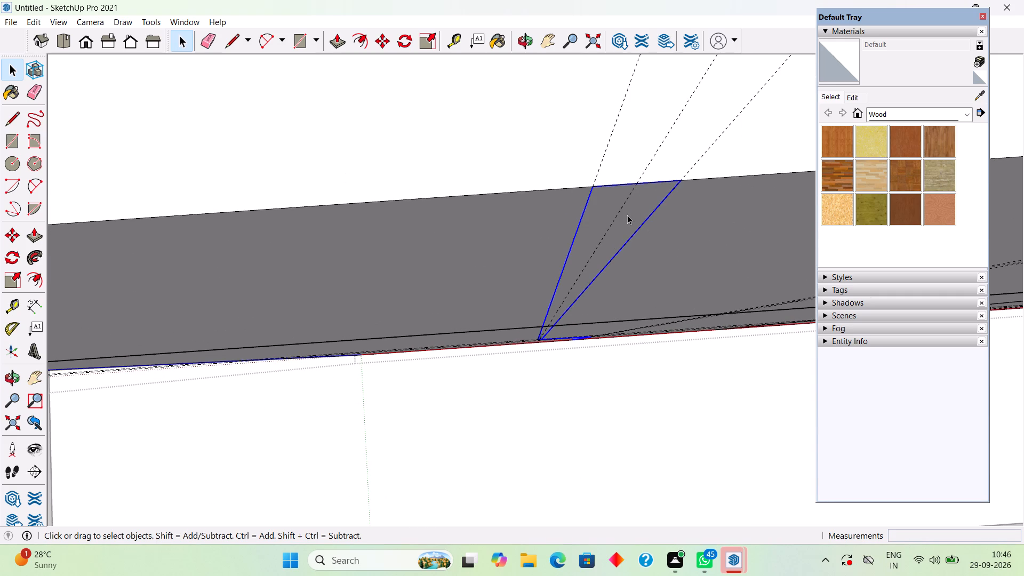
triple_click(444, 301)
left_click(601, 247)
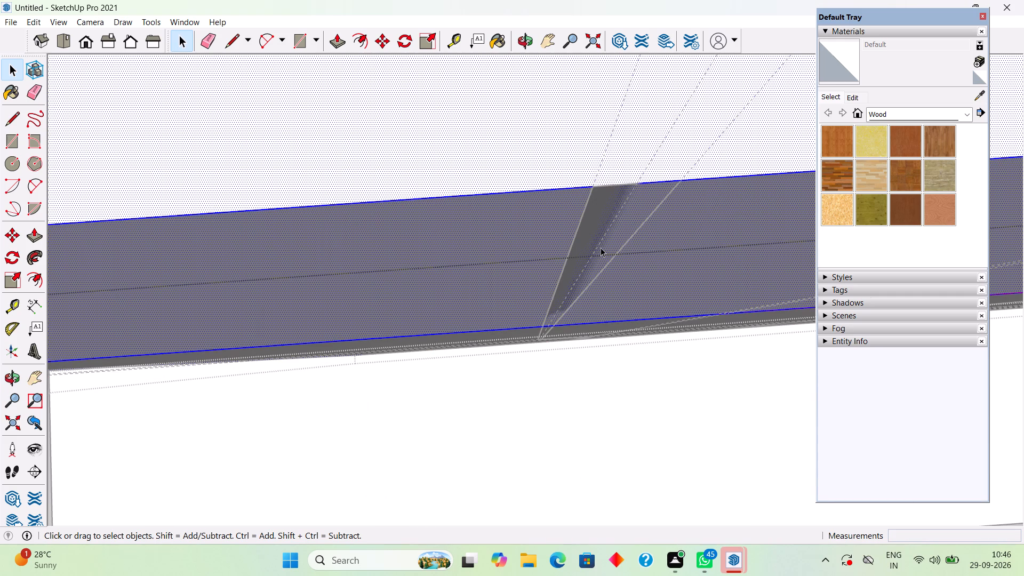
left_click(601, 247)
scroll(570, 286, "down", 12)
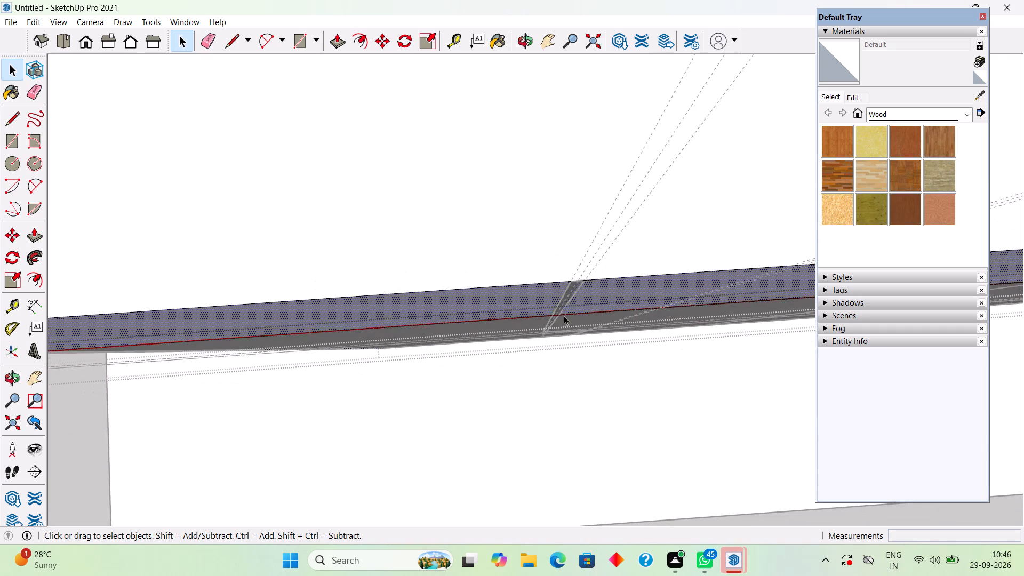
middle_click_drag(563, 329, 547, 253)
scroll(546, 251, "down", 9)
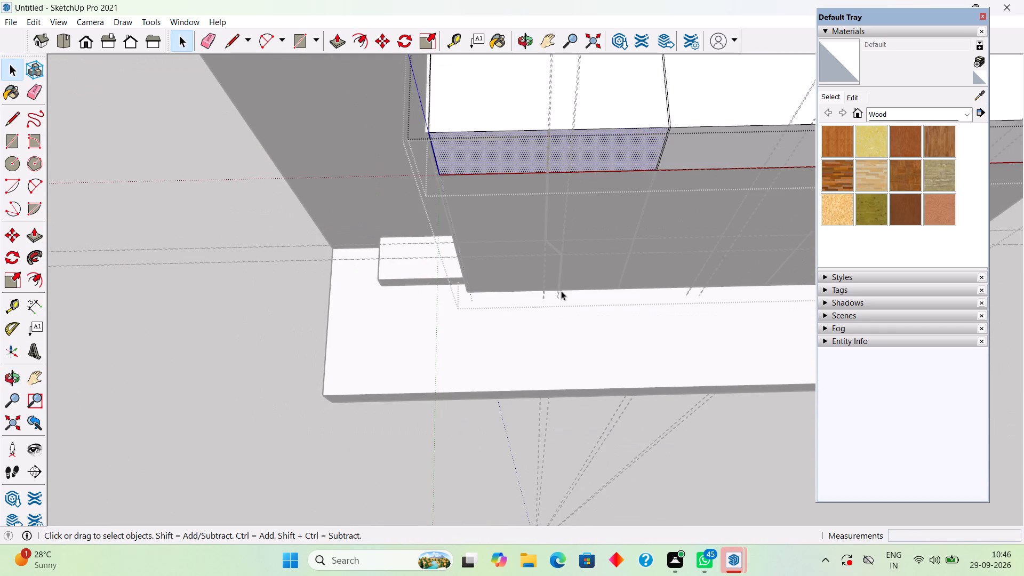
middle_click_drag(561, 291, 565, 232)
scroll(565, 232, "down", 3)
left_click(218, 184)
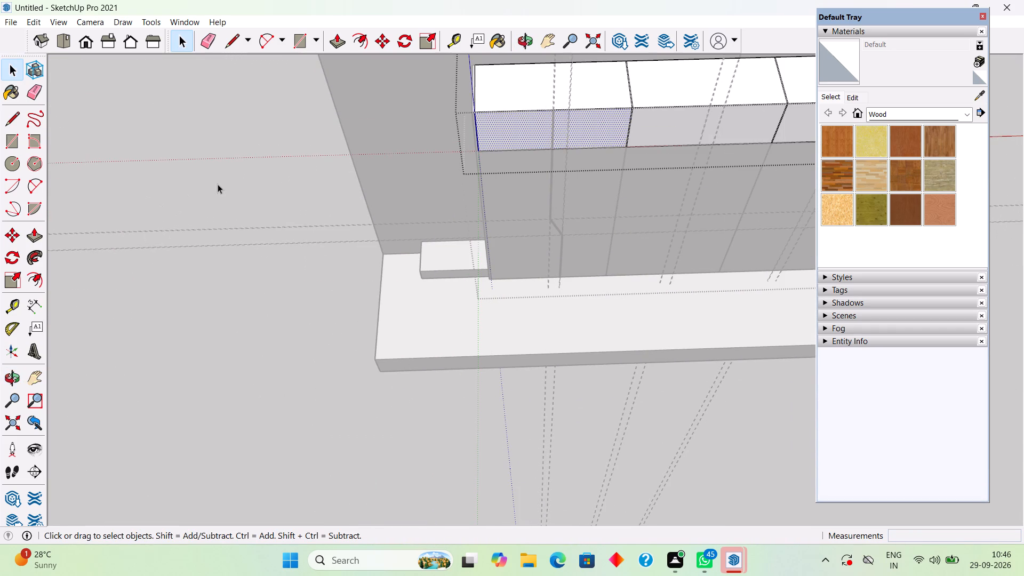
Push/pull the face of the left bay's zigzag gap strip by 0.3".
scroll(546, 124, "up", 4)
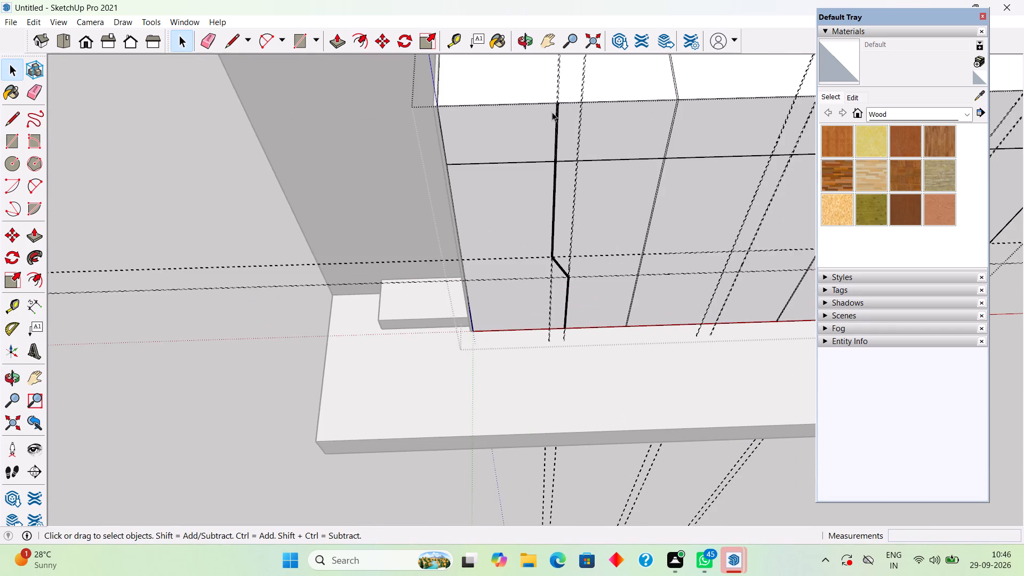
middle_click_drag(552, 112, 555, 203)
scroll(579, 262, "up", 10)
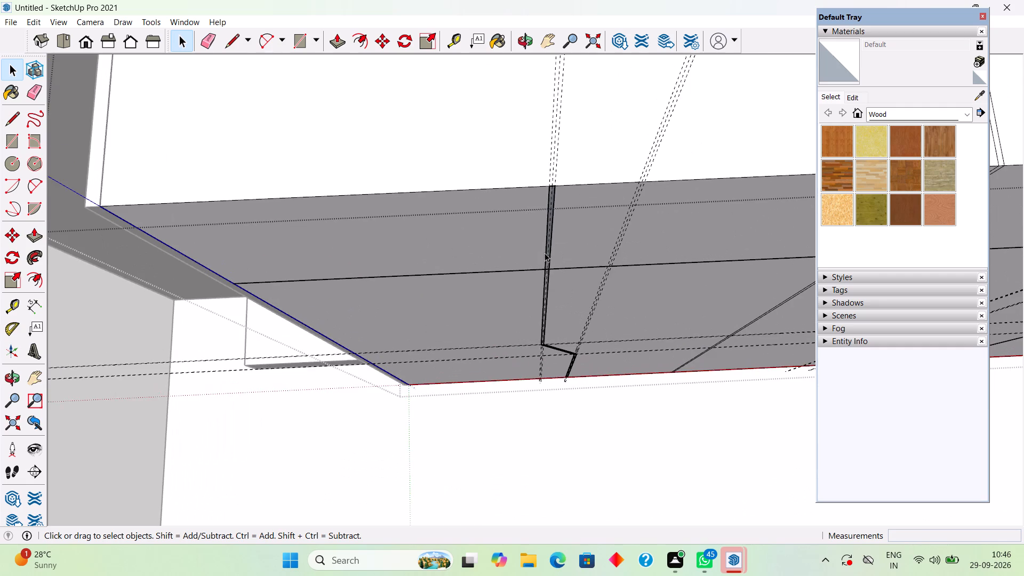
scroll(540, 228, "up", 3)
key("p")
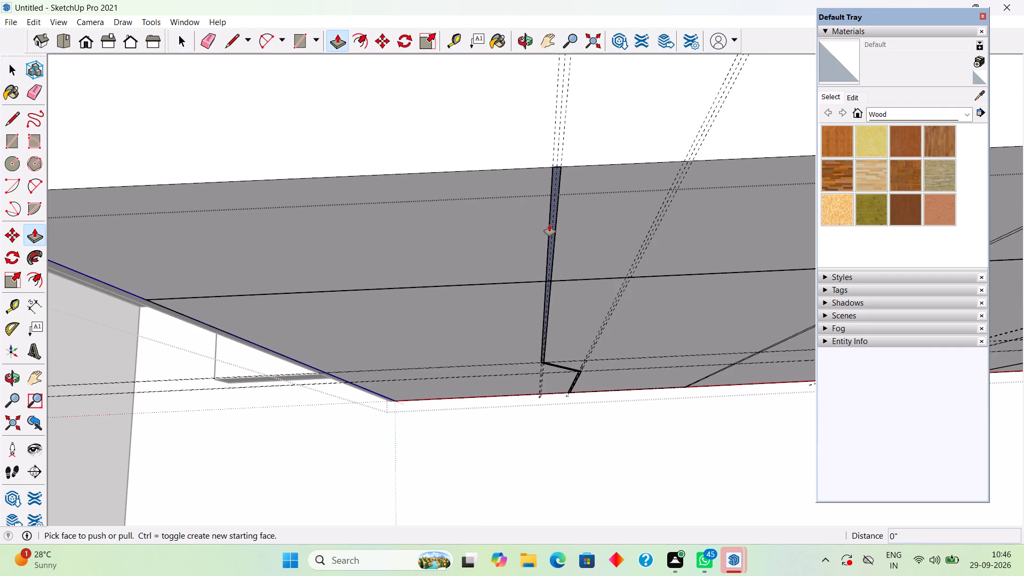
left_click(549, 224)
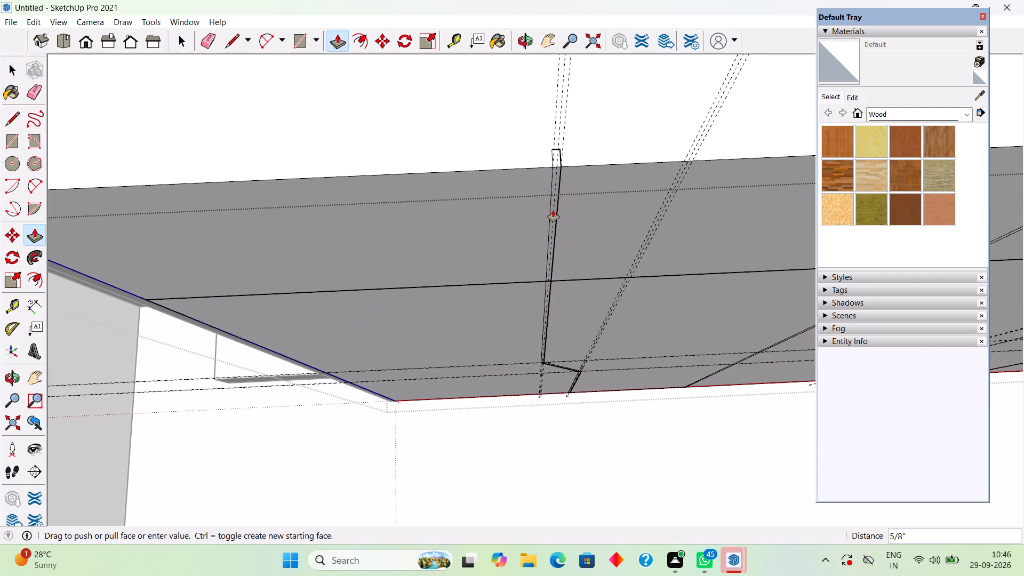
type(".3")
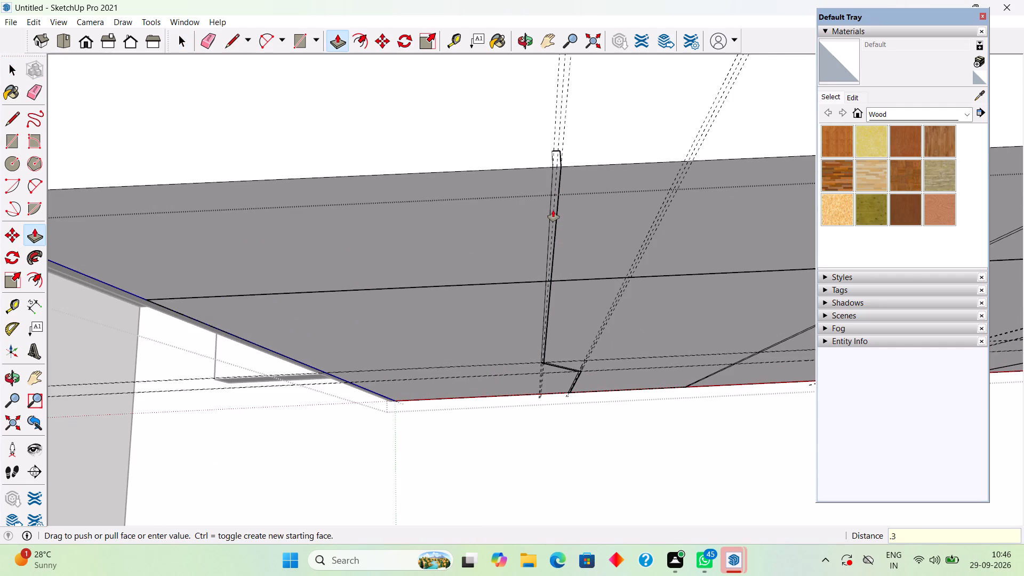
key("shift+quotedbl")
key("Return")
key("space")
Inspect the extruded gap strip from its top end down to the cabinet's bottom edge, selecting its front face and edges.
scroll(553, 210, "up", 2)
middle_click_drag(553, 155, 569, 218)
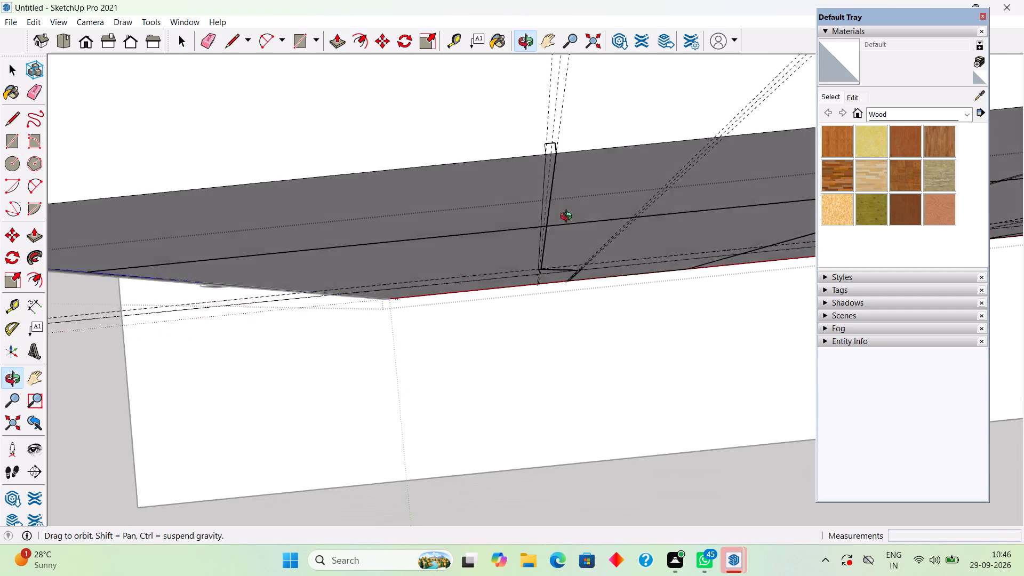
middle_click_drag(569, 218, 569, 228)
scroll(548, 166, "up", 4)
double_click(553, 163)
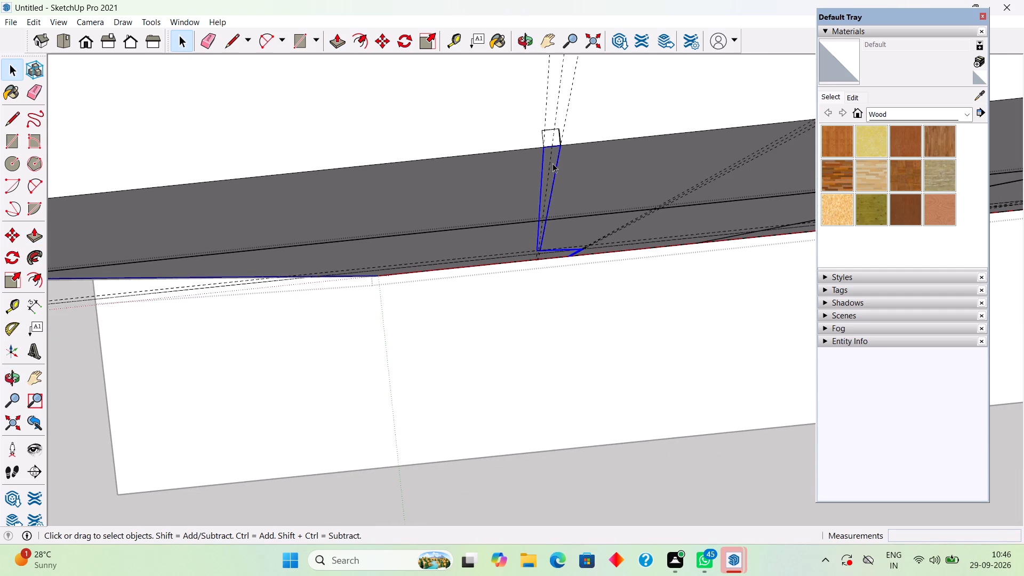
double_click(553, 163)
scroll(551, 161, "down", 4)
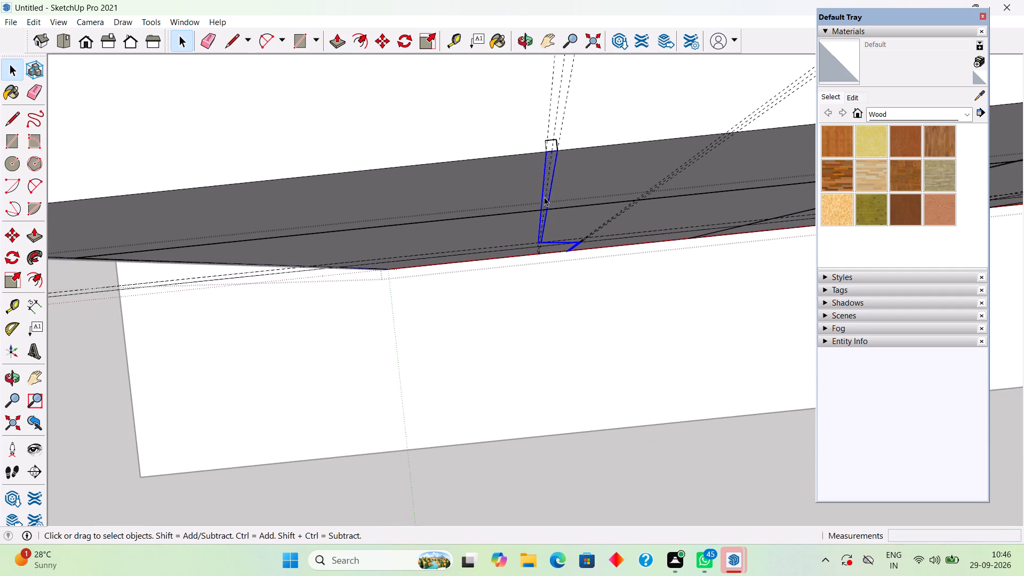
key("space")
scroll(475, 199, "down", 9)
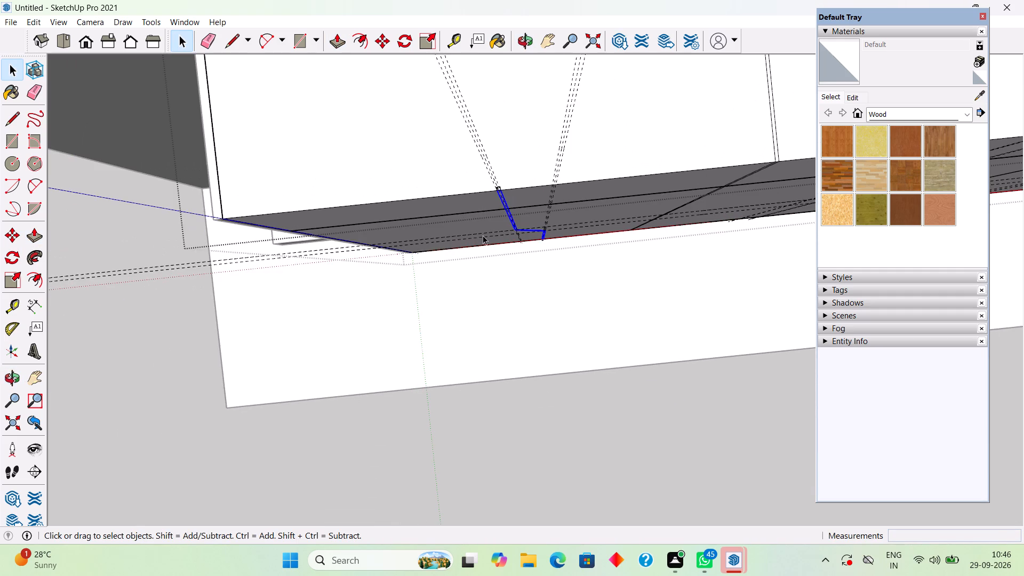
middle_click_drag(483, 235, 510, 227)
scroll(437, 127, "down", 3)
scroll(461, 172, "down", 3)
left_click(613, 397)
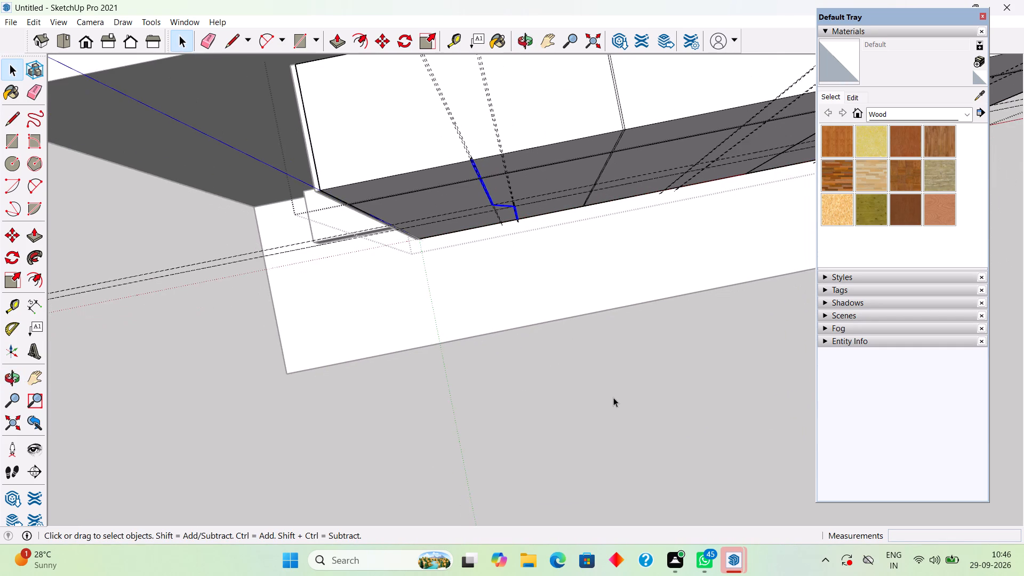
middle_click_drag(458, 204, 446, 139)
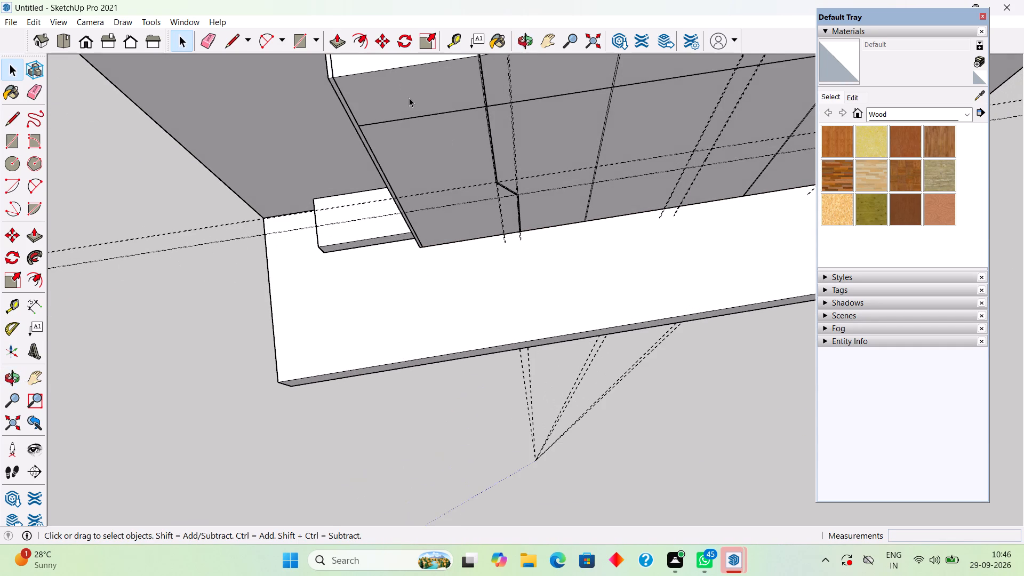
scroll(409, 98, "down", 5)
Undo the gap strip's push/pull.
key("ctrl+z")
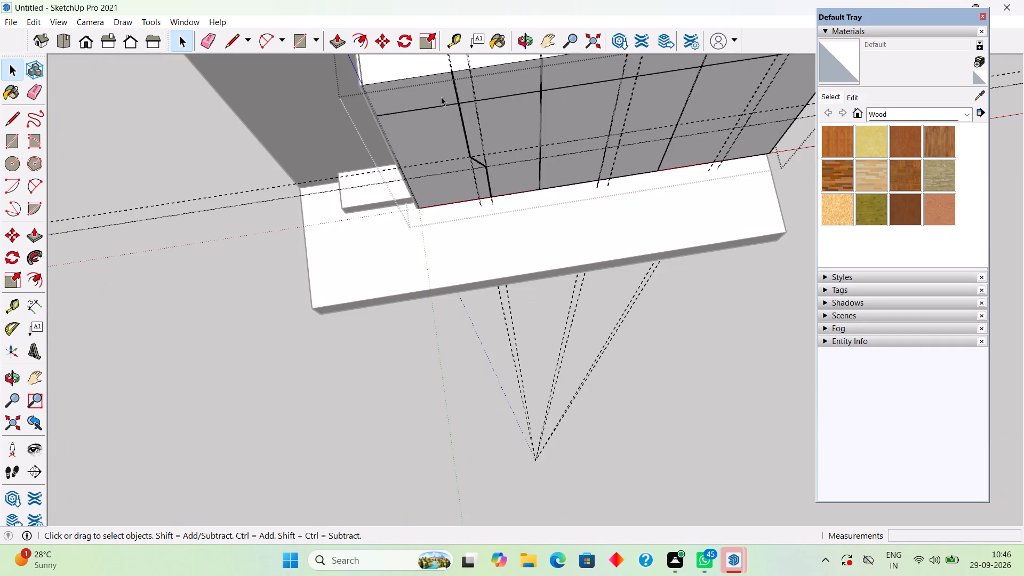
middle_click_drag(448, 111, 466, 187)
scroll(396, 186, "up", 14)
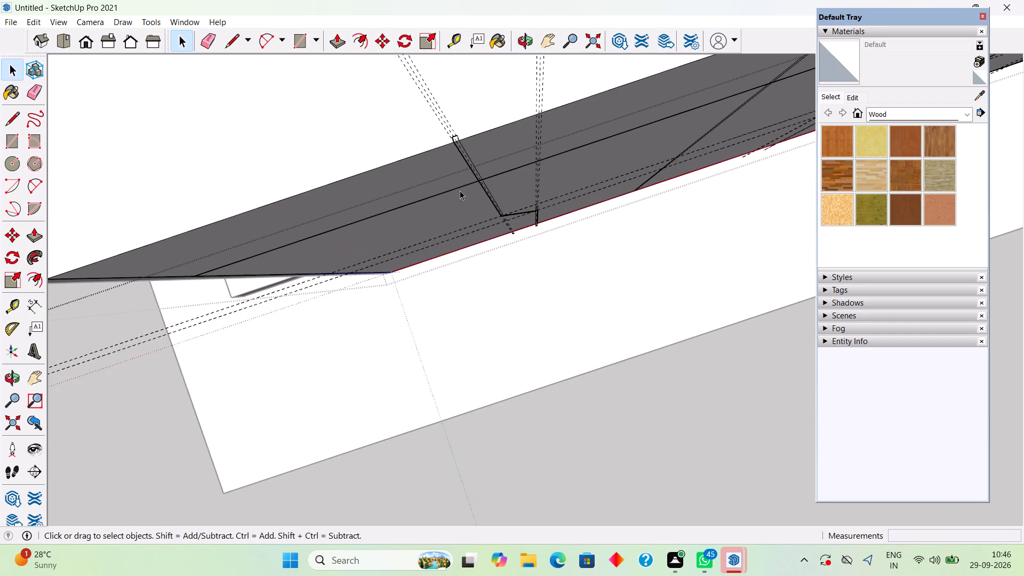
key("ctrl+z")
Examine how the flat gap strip sits on the left bay's front, up close and against the whole cabinet.
scroll(452, 152, "up", 3)
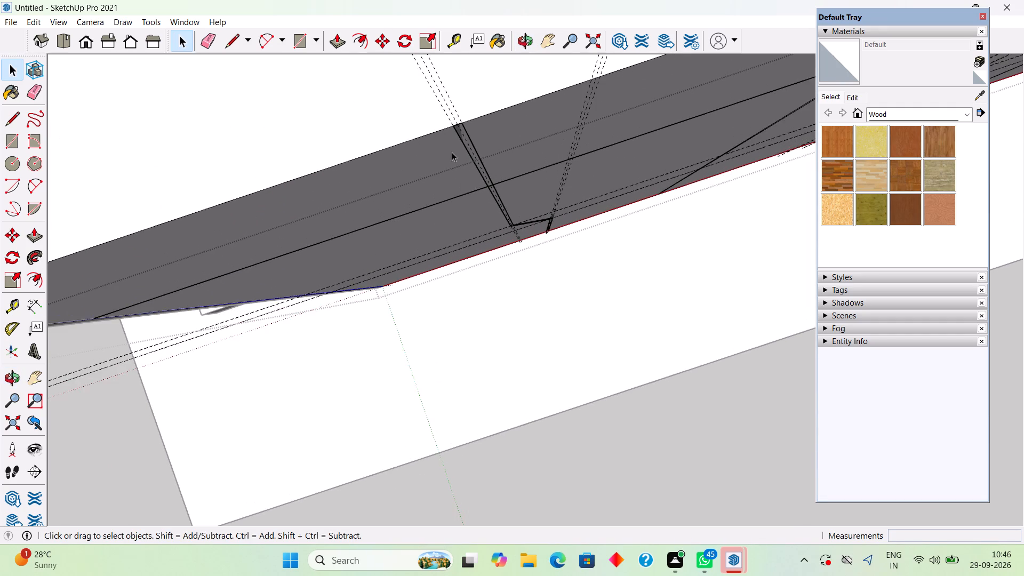
scroll(450, 142, "up", 7)
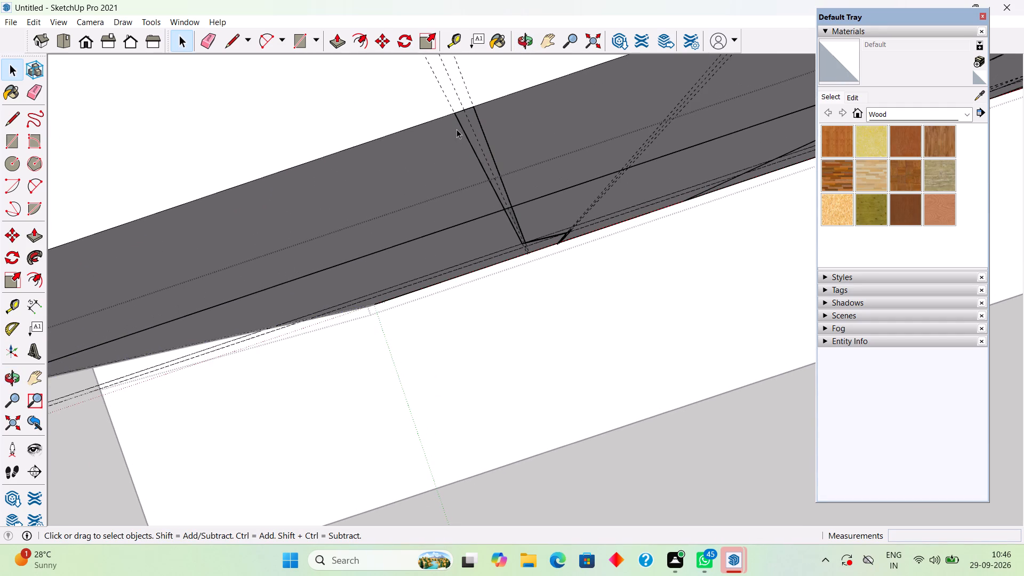
middle_click_drag(462, 133, 487, 126)
scroll(485, 123, "down", 12)
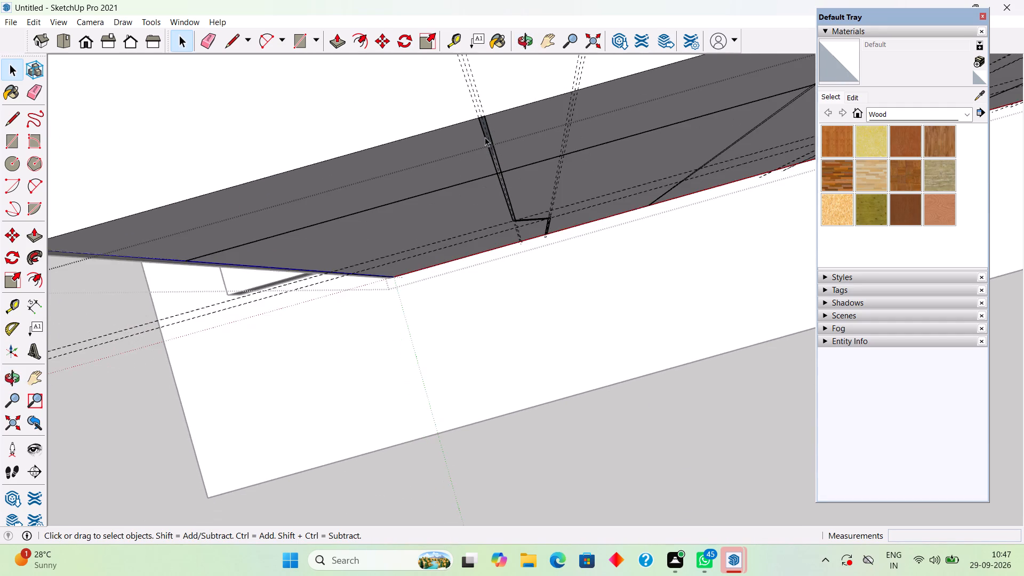
scroll(485, 155, "down", 8)
middle_click_drag(482, 177, 549, 170)
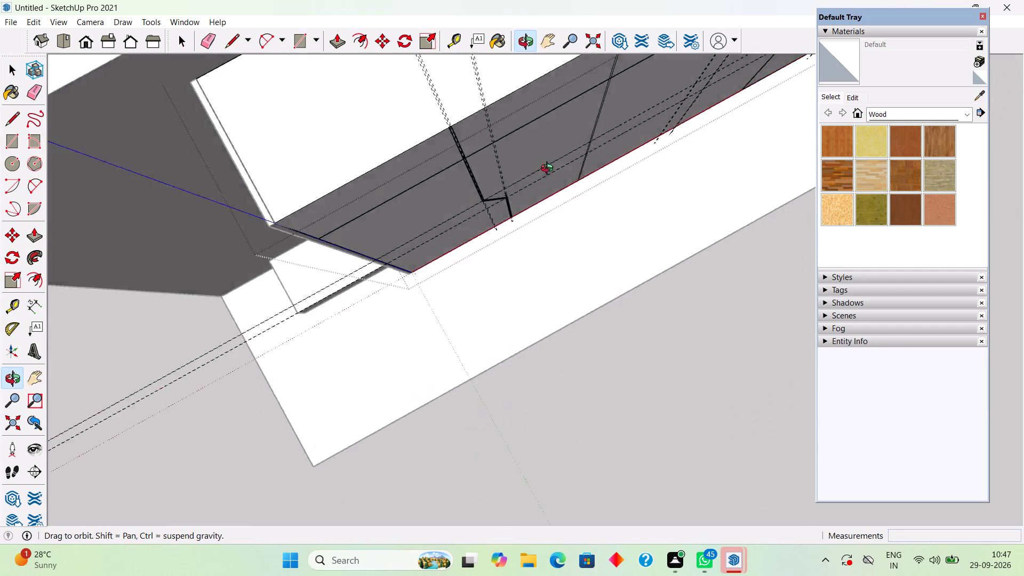
middle_click_drag(549, 170, 406, 108)
scroll(406, 108, "down", 12)
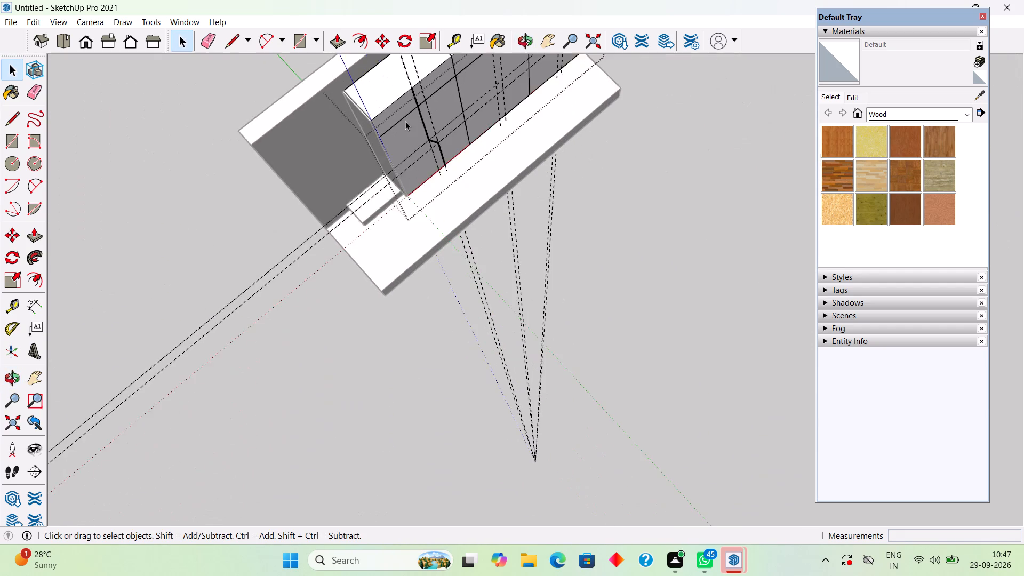
scroll(405, 121, "down", 7)
middle_click_drag(415, 140, 318, 88)
scroll(355, 114, "down", 10)
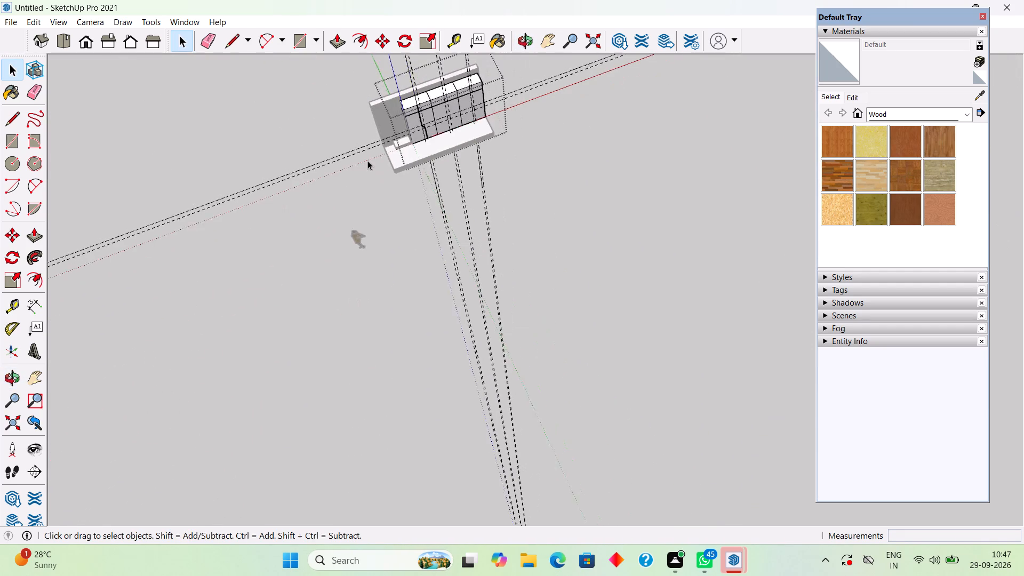
scroll(367, 161, "down", 2)
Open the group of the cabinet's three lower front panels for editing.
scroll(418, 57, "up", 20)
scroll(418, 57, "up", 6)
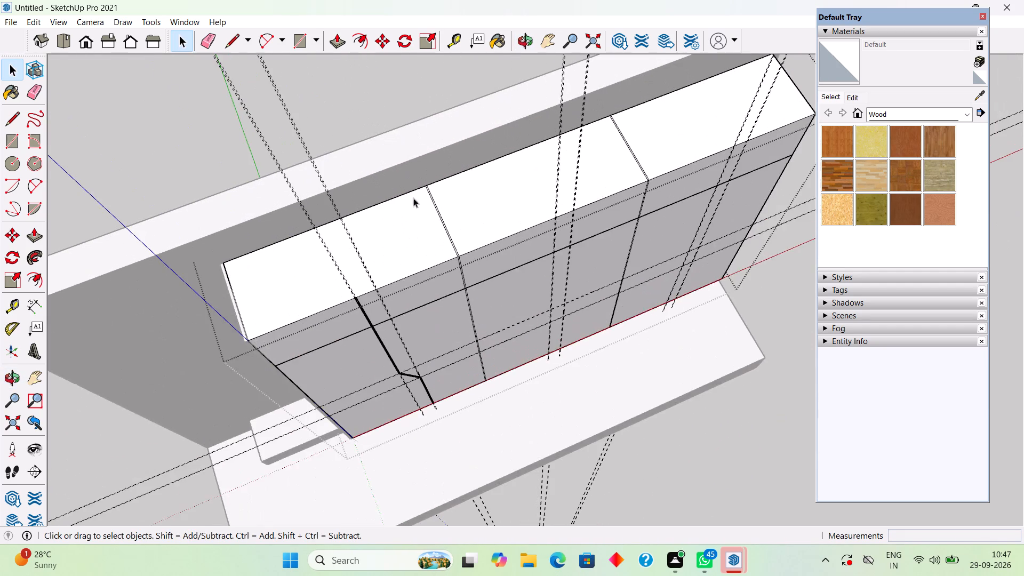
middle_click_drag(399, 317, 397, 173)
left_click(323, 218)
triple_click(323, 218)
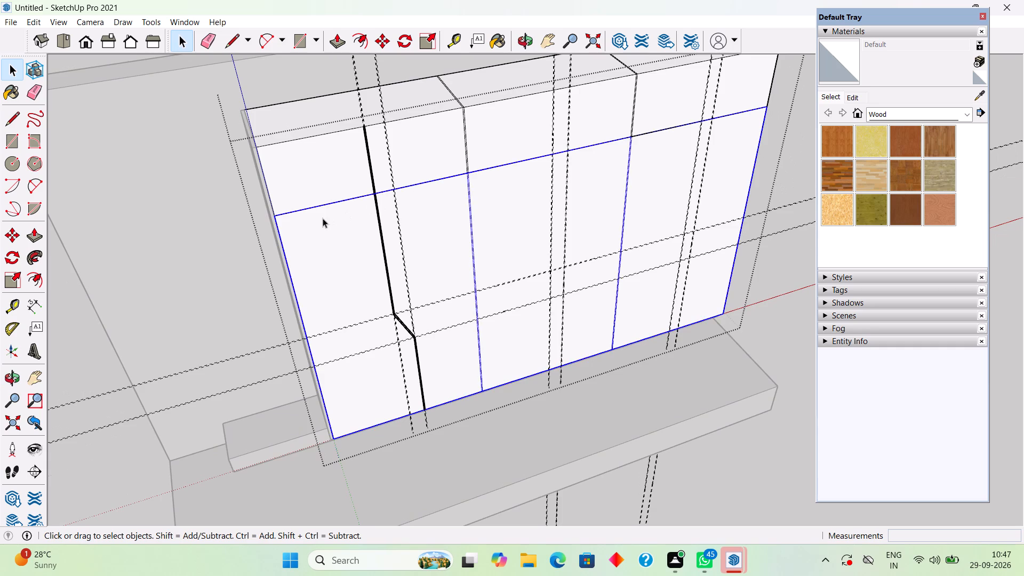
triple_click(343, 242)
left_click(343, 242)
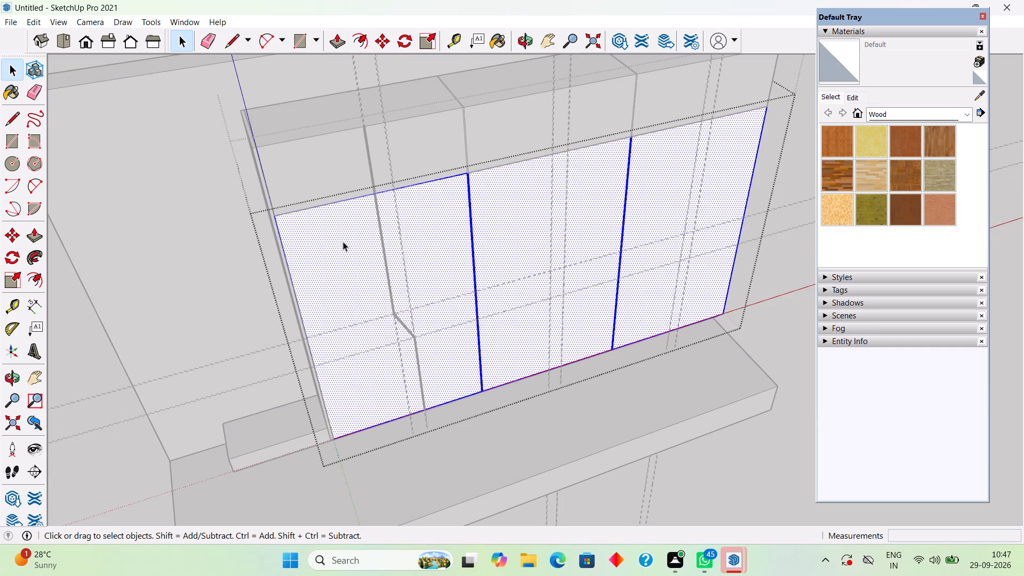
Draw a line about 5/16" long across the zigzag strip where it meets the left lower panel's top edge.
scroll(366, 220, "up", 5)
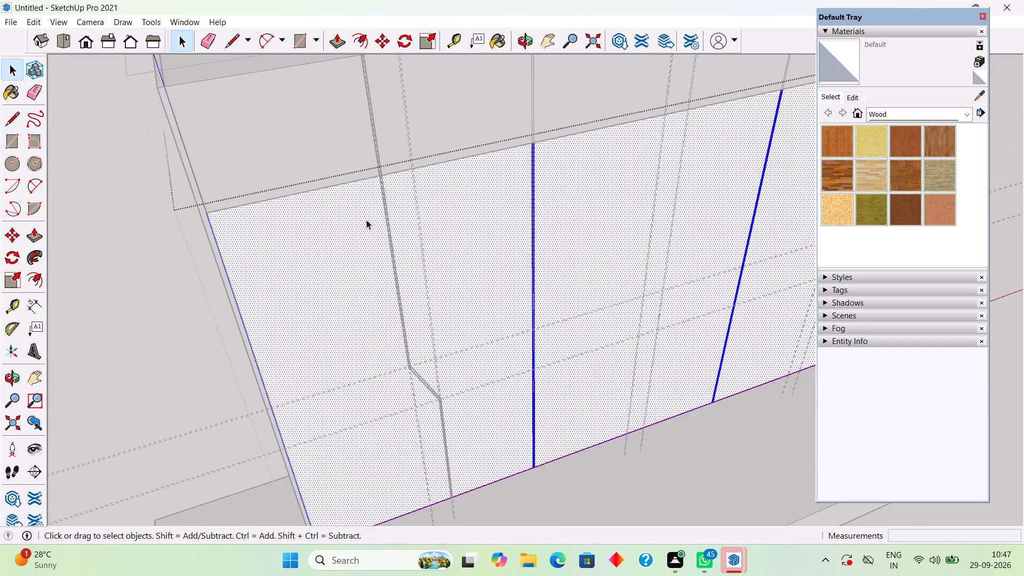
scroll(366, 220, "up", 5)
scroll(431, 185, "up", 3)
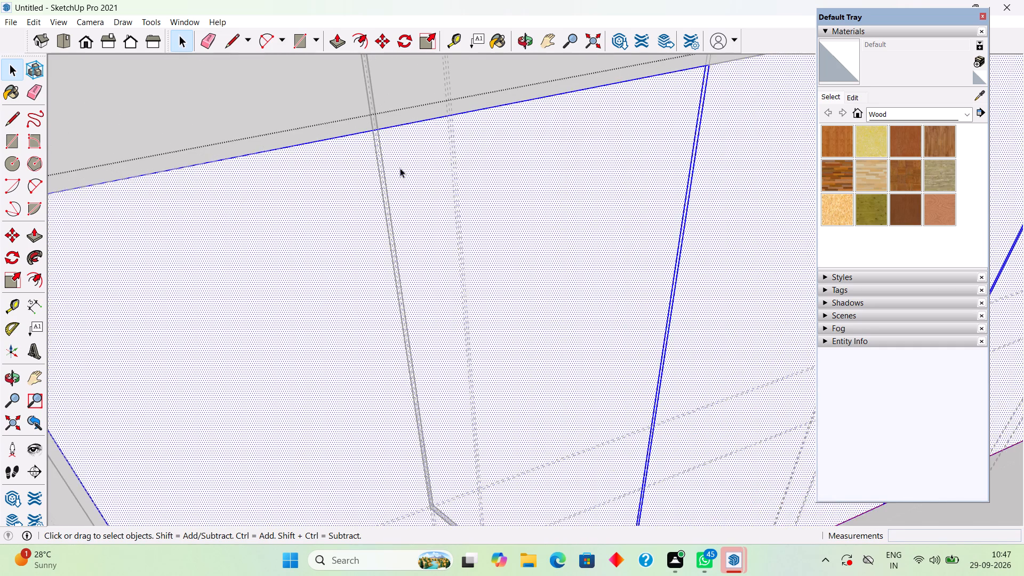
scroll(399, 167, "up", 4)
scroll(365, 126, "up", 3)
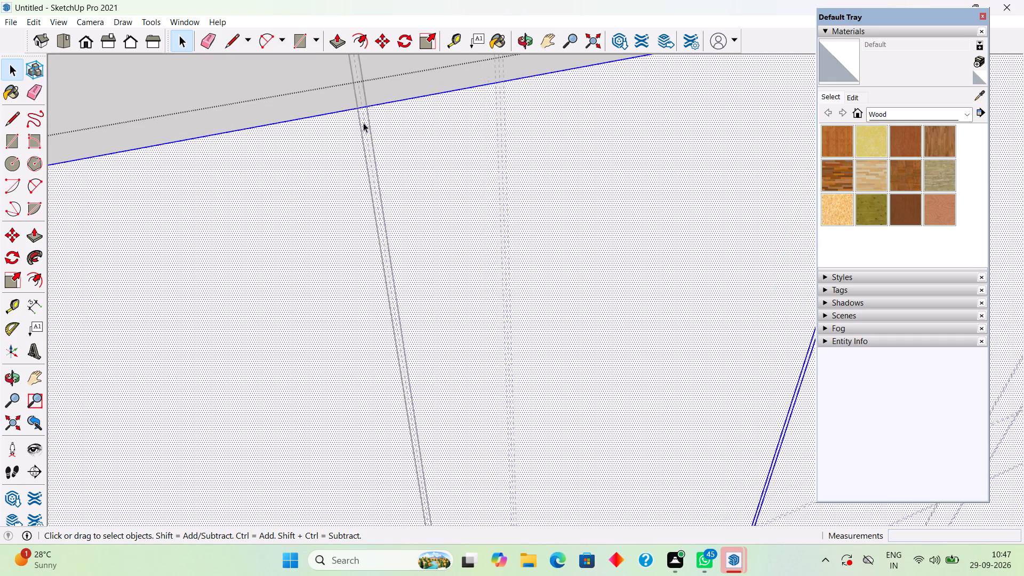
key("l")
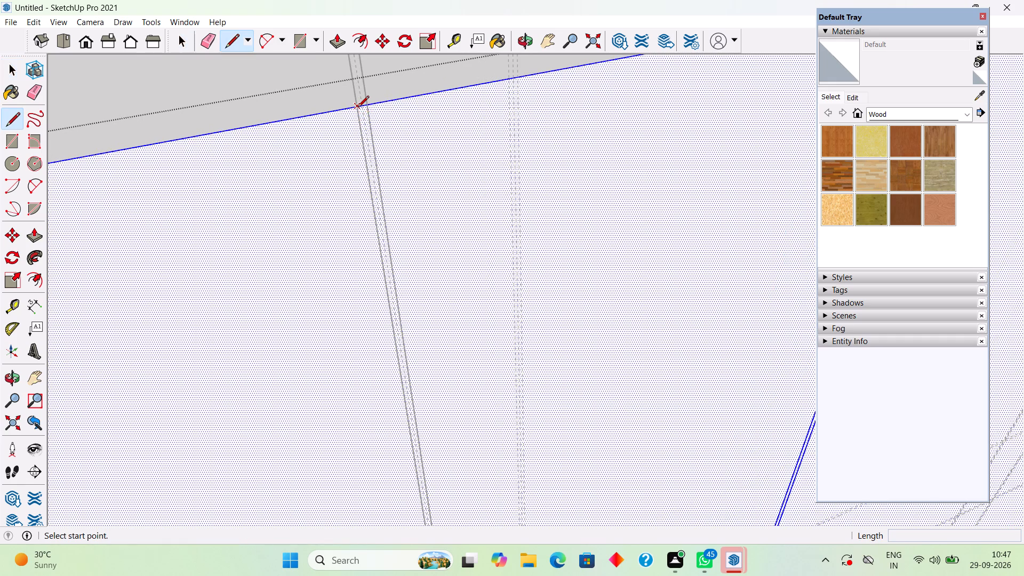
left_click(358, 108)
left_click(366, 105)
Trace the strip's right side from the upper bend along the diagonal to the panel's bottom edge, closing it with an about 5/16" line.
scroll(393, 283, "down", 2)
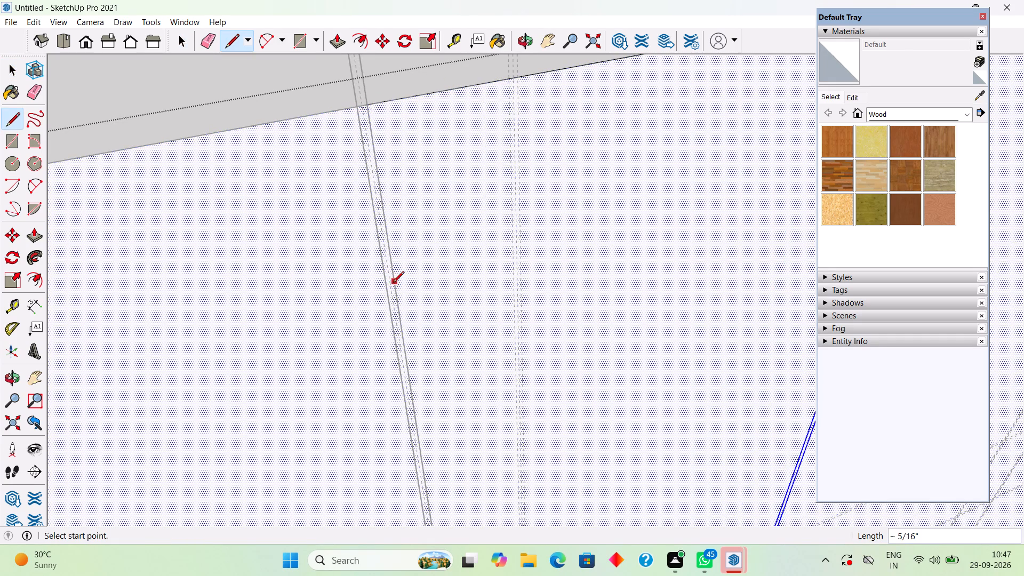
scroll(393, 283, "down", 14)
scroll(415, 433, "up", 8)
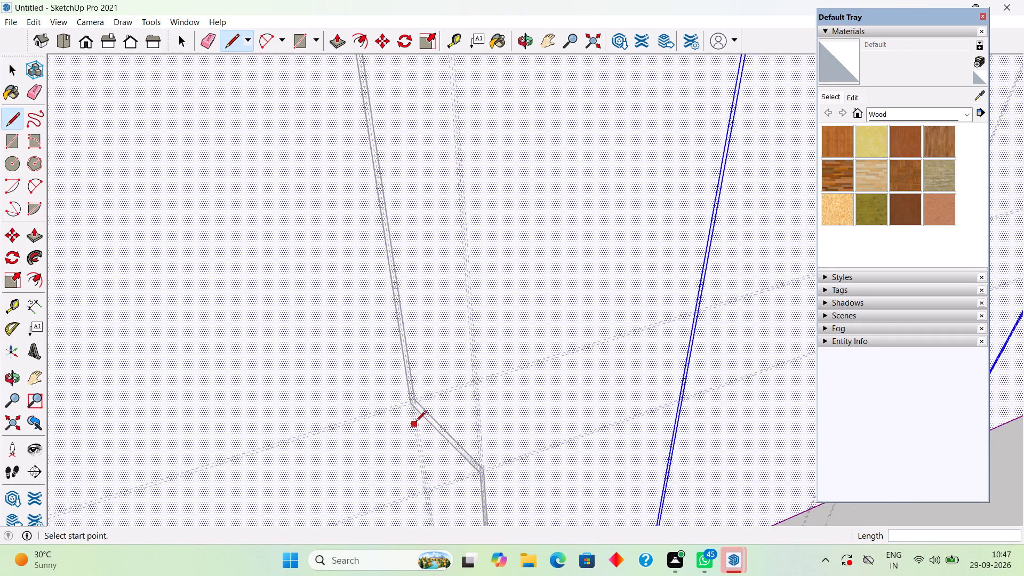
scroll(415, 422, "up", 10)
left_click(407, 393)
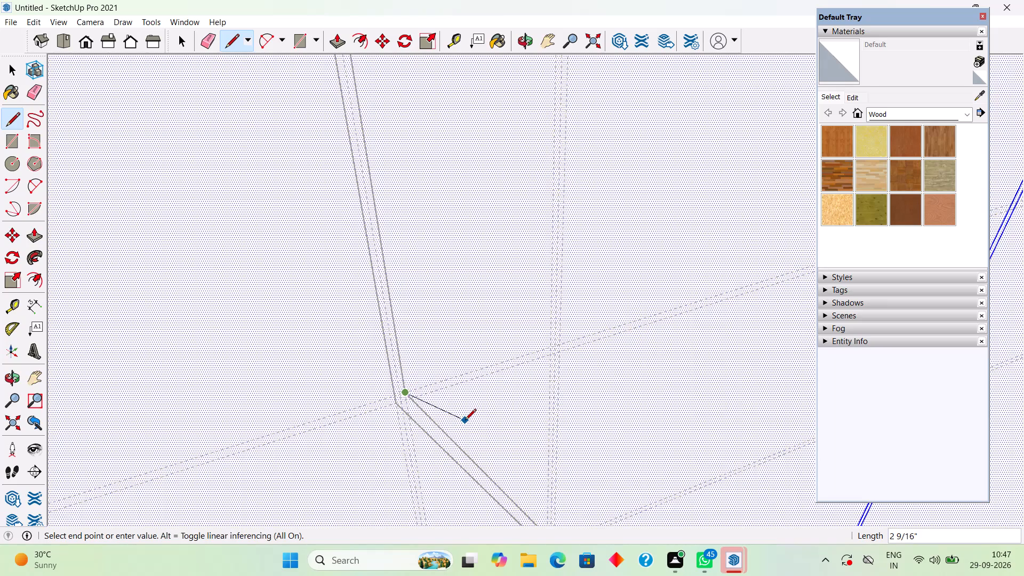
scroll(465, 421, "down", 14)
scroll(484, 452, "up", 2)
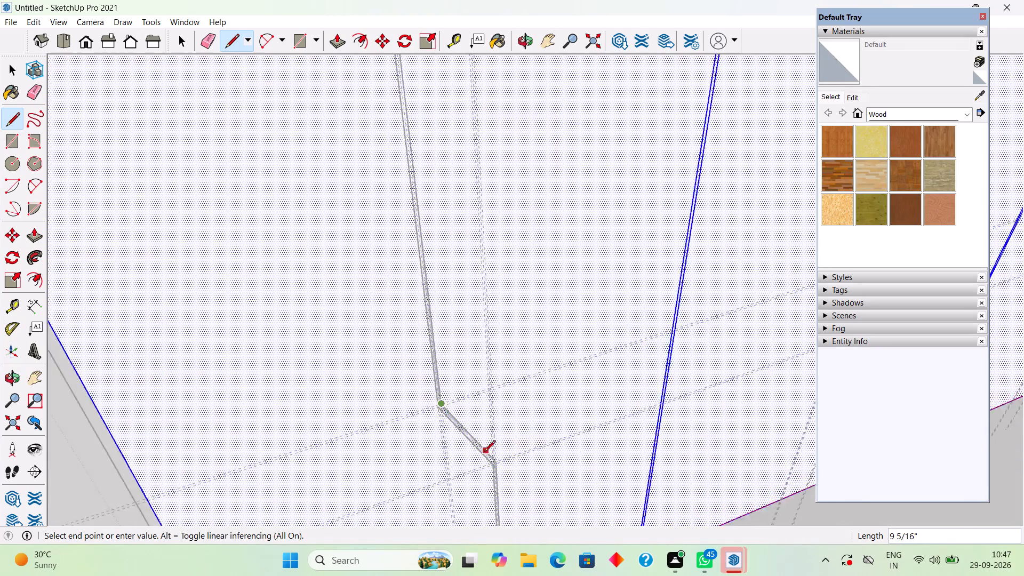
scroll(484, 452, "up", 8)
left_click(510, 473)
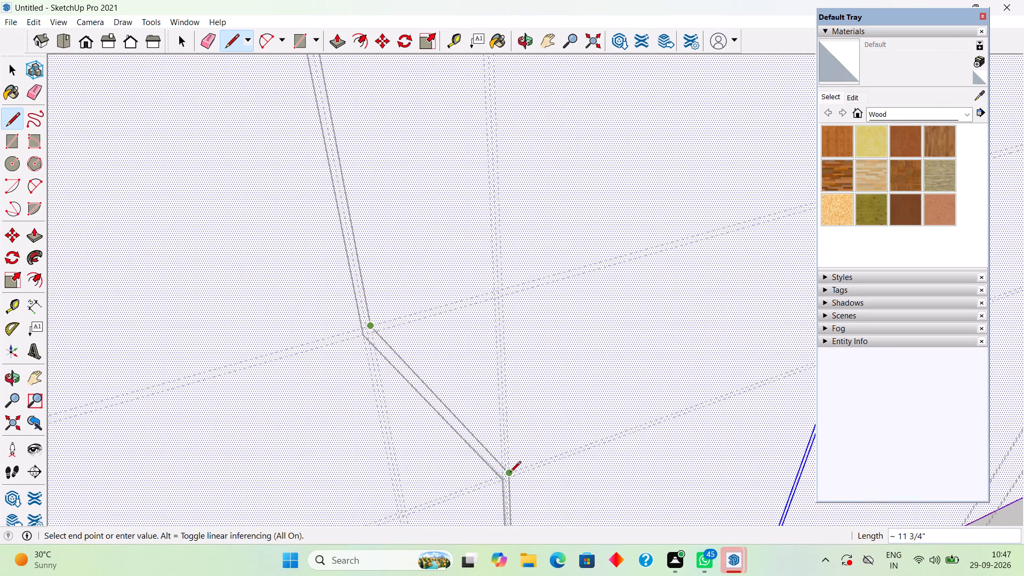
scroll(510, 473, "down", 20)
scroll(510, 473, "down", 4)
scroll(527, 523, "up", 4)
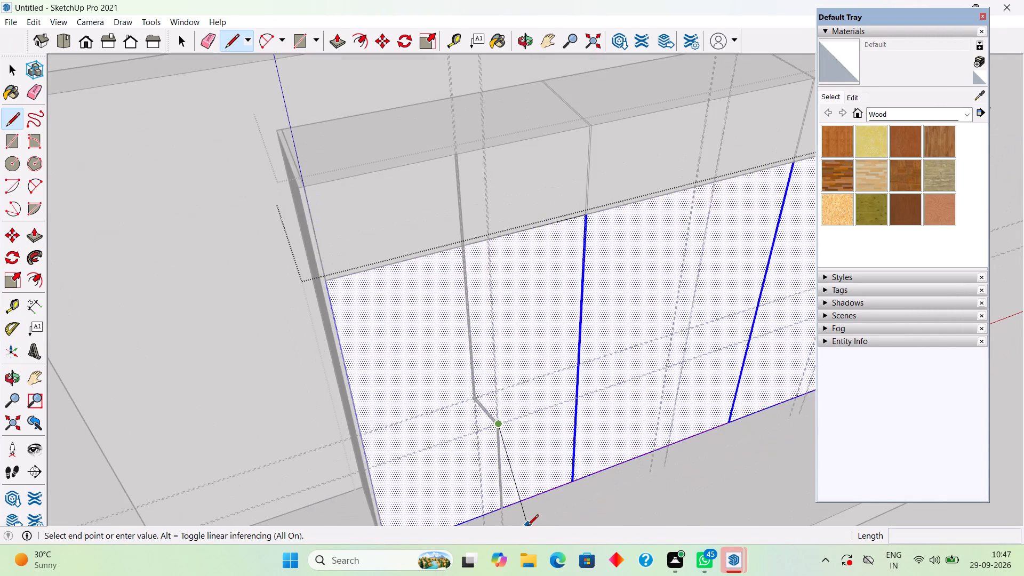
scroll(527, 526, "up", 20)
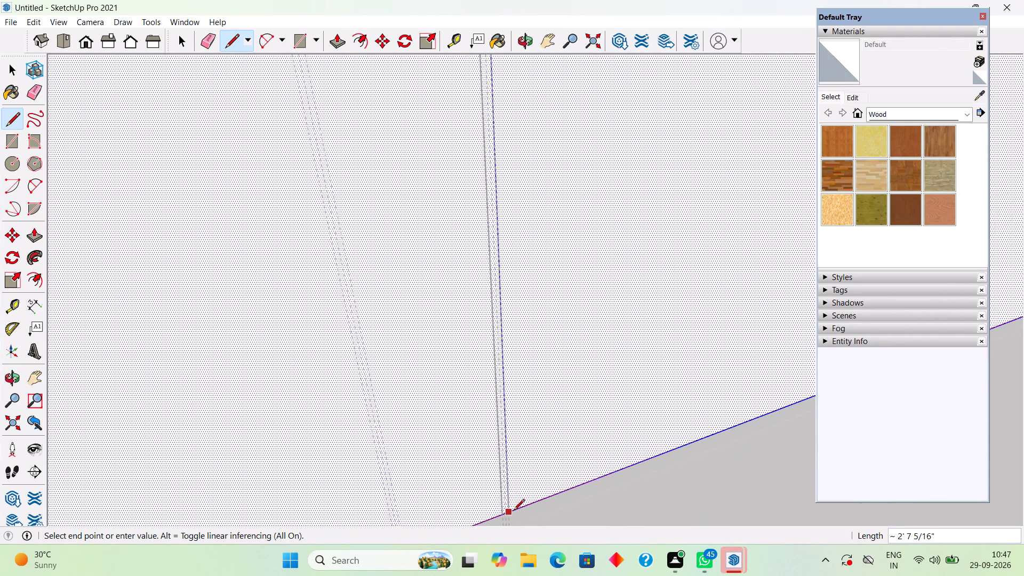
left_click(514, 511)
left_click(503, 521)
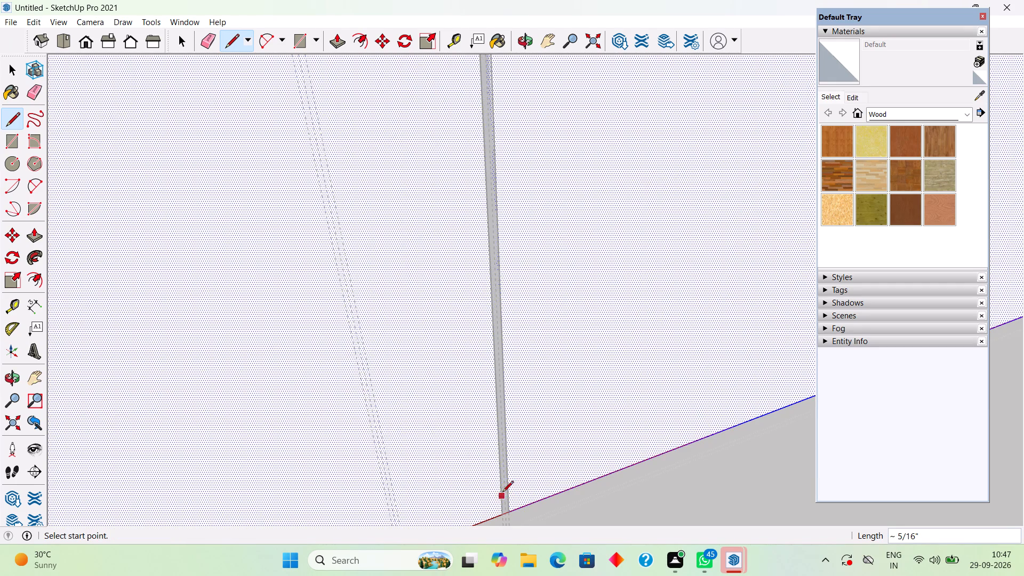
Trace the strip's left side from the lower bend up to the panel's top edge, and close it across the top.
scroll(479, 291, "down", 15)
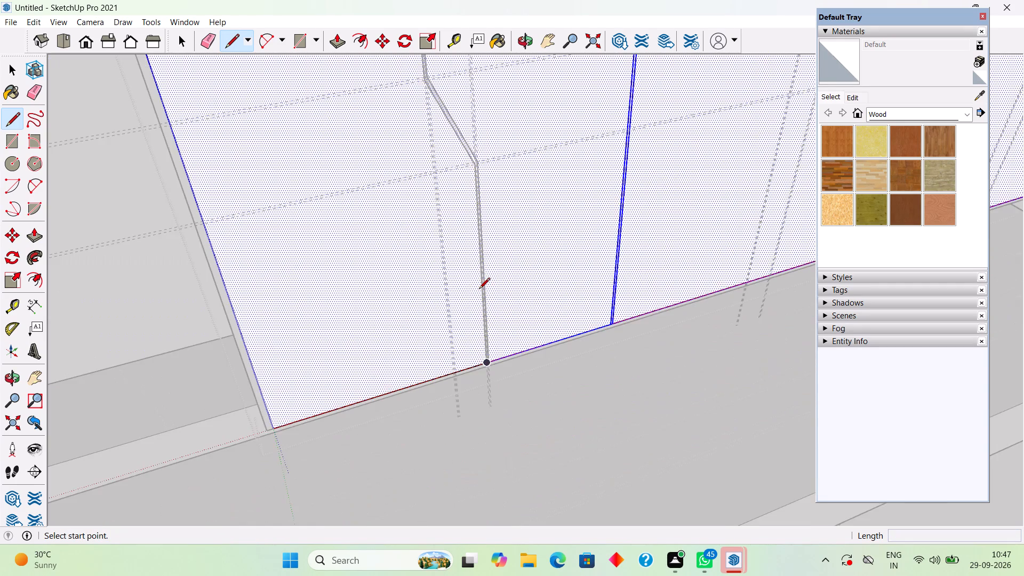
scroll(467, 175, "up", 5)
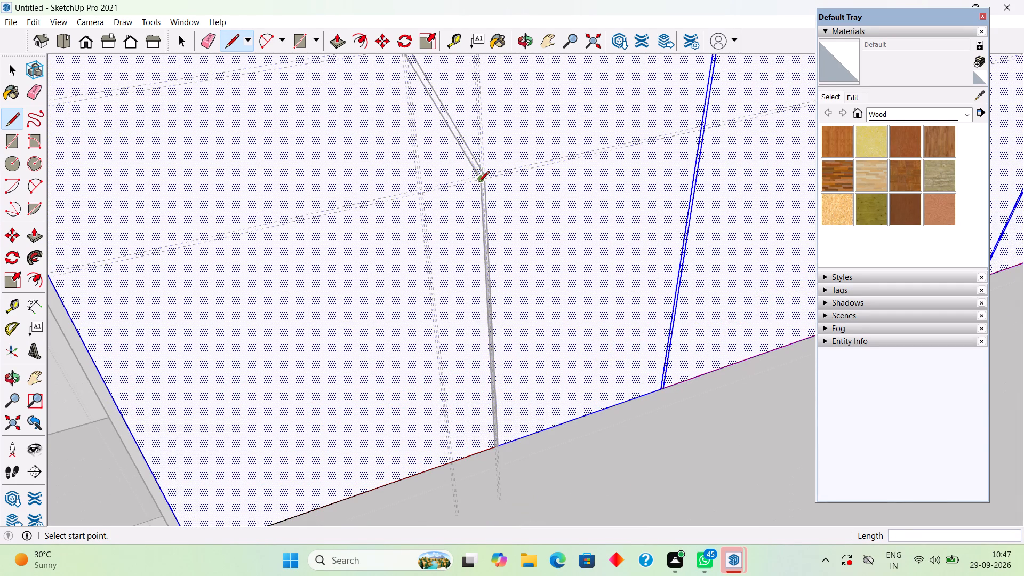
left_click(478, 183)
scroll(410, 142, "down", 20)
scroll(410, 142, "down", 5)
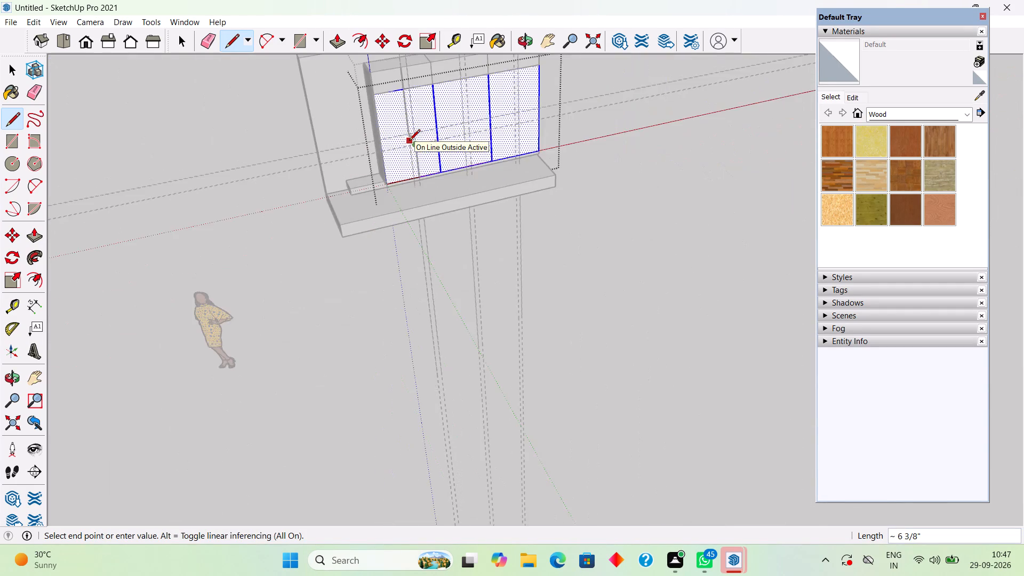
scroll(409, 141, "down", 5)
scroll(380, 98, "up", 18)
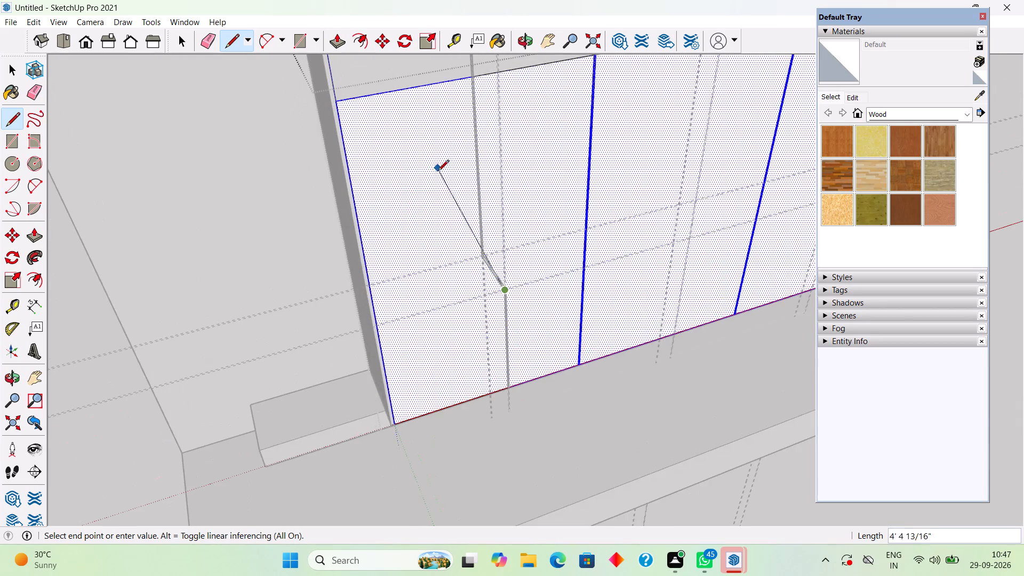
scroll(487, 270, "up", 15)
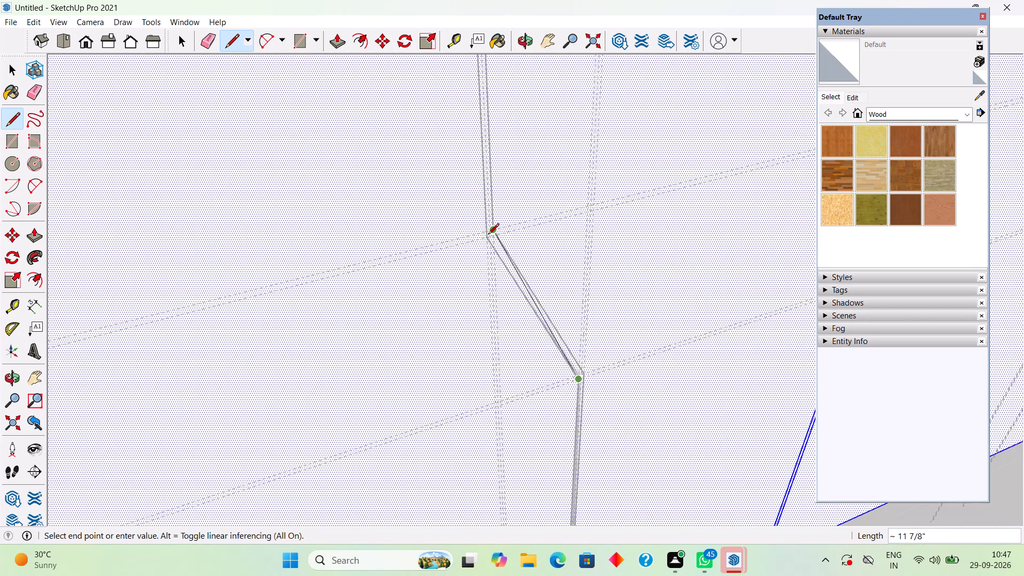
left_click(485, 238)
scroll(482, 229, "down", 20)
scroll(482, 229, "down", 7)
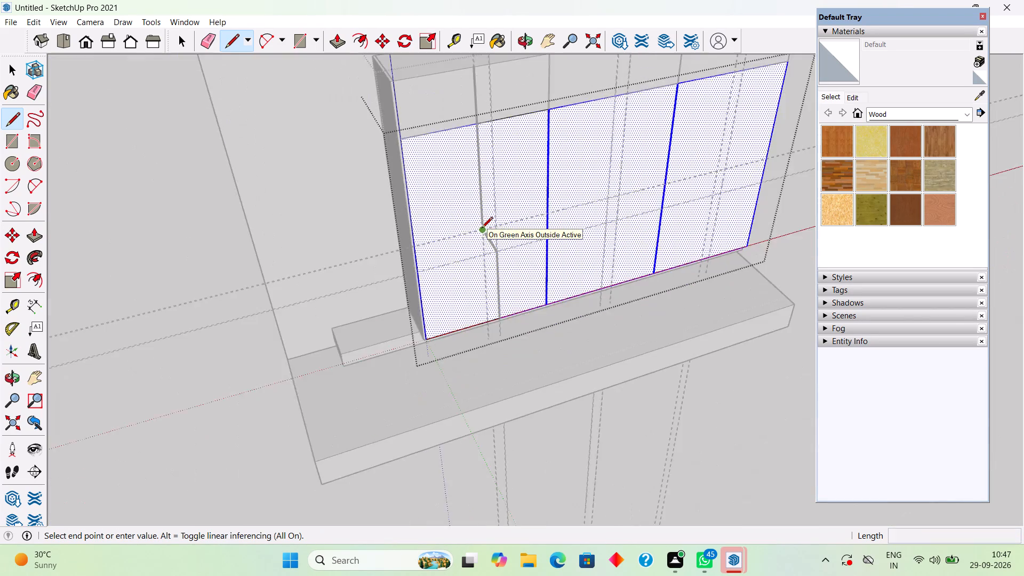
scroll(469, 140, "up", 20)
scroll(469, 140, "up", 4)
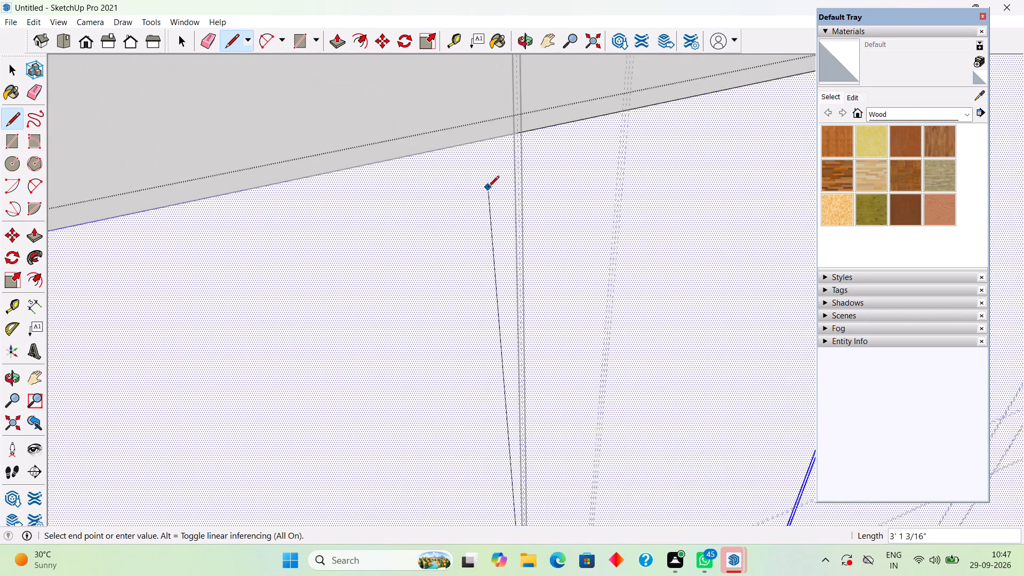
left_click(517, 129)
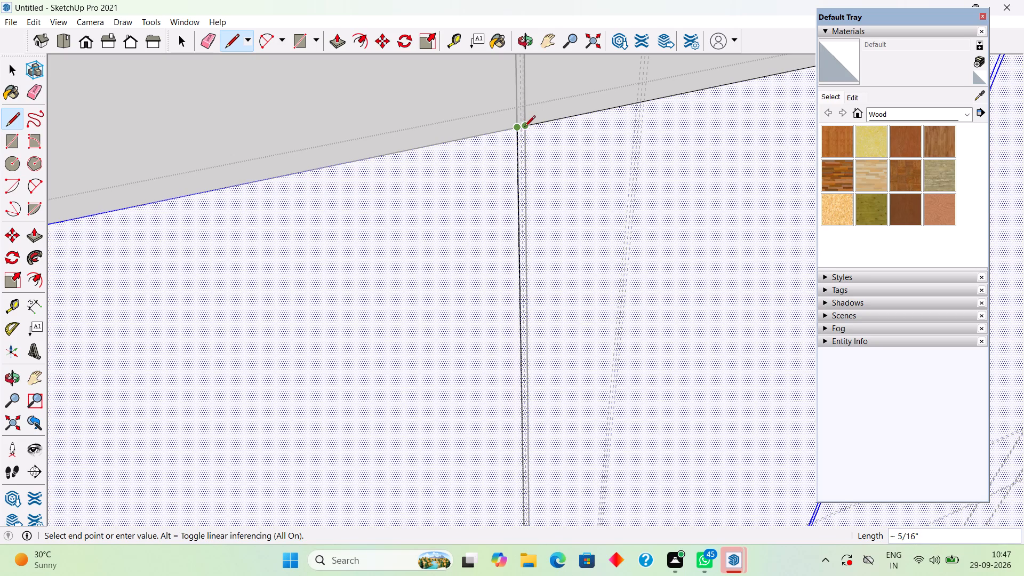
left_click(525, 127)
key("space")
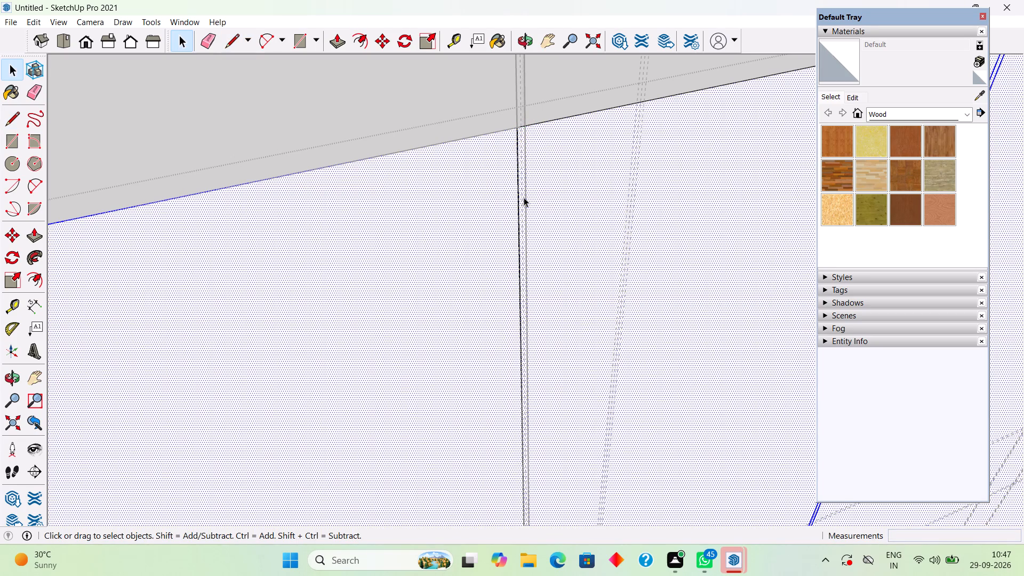
Select the traced strip's edge and the adjoining panel geometry to check whether the strip is separated from the panel.
left_click(524, 197)
double_click(519, 204)
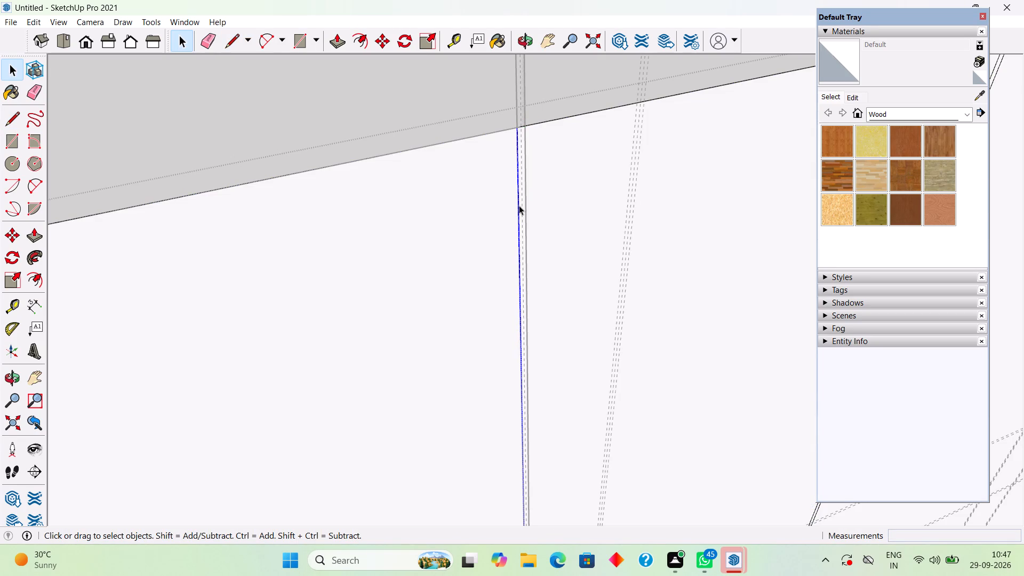
left_click(519, 205)
triple_click(522, 205)
left_click(522, 205)
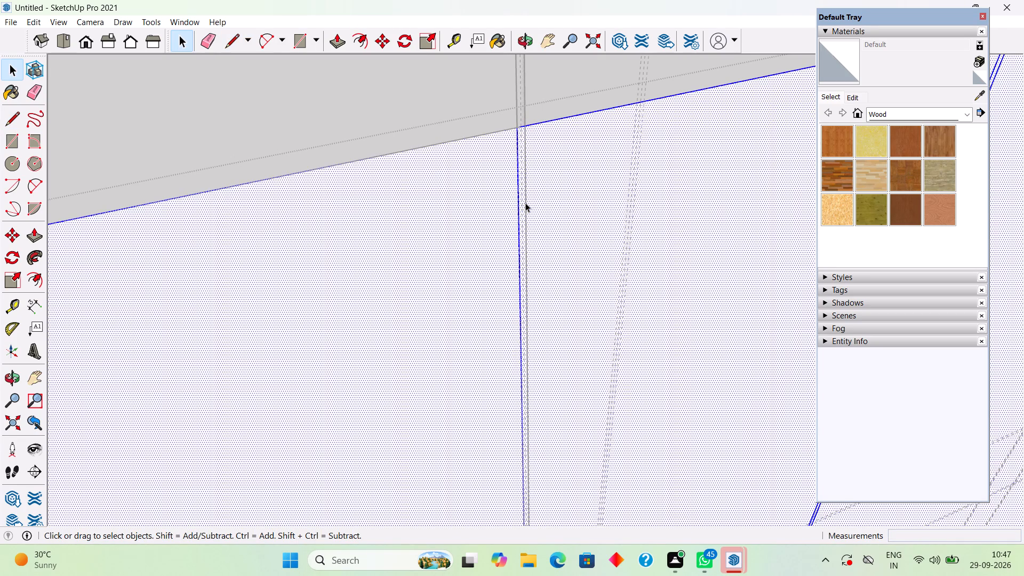
Close the lower panel group and examine the zigzag strip against the whole cabinet front from several angles.
scroll(525, 202, "down", 18)
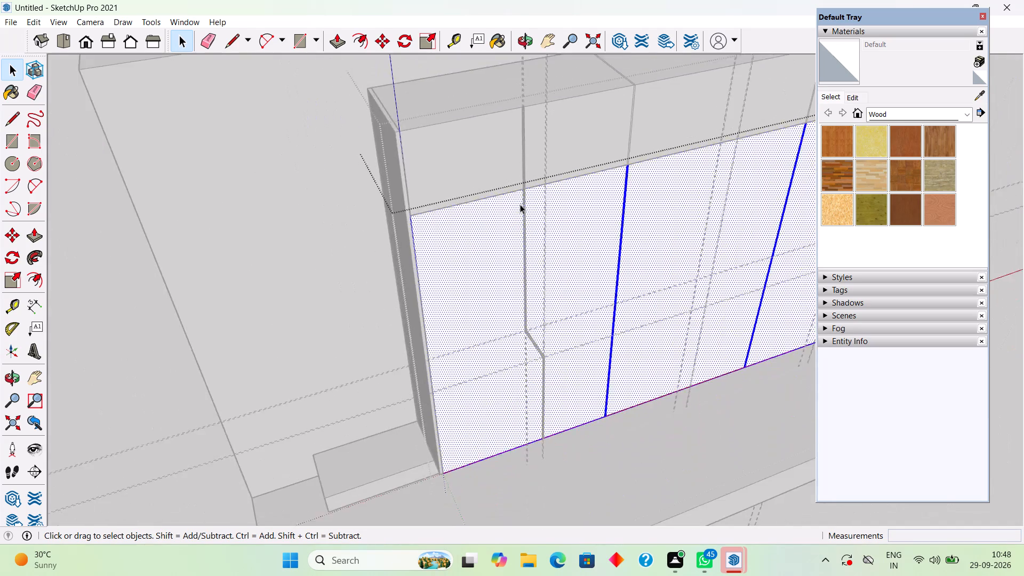
middle_click_drag(511, 210, 342, 140)
scroll(342, 140, "down", 7)
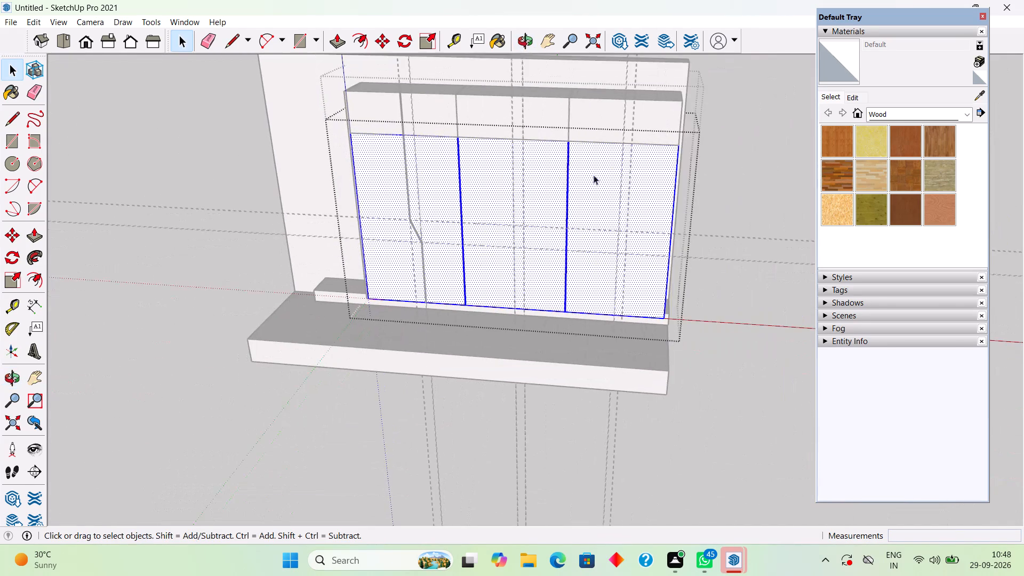
left_click(722, 148)
left_click(722, 148)
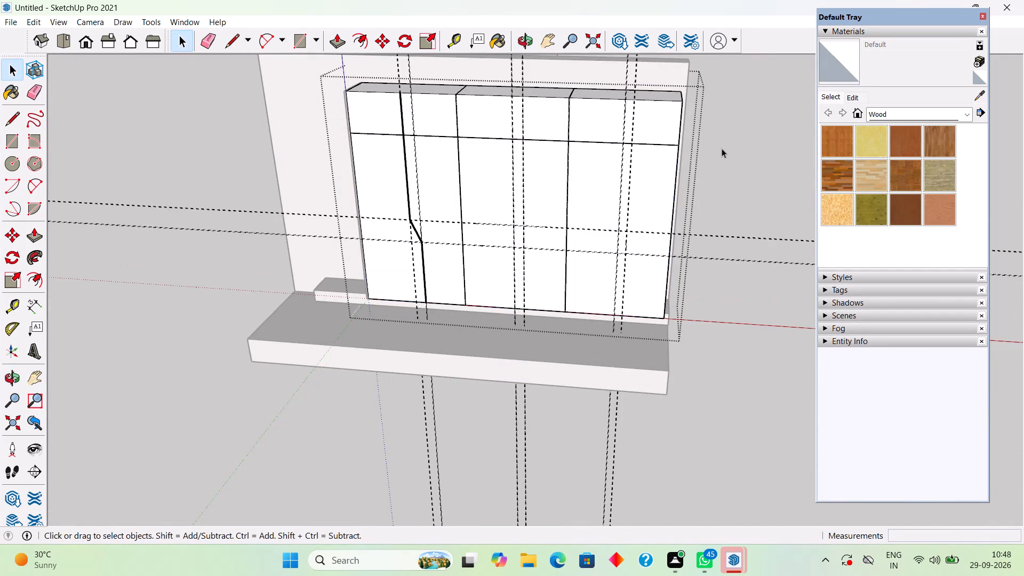
middle_click_drag(440, 178, 531, 367)
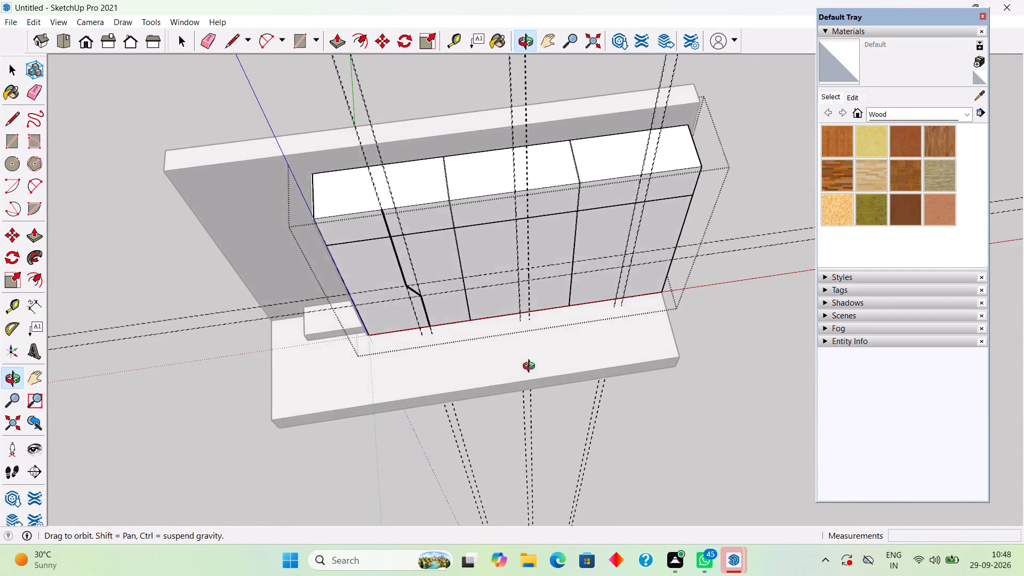
middle_click_drag(531, 367, 499, 275)
scroll(494, 265, "down", 1)
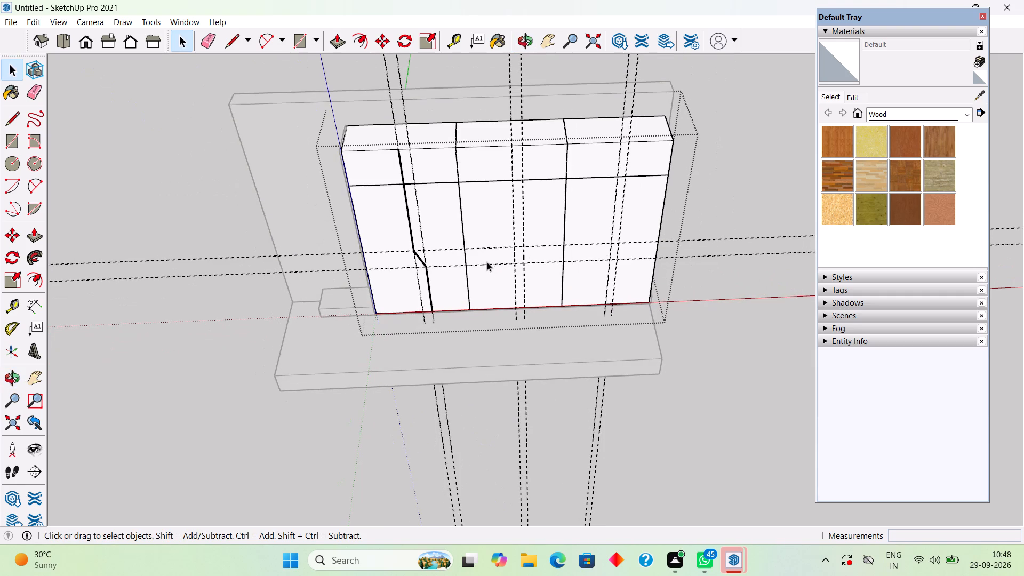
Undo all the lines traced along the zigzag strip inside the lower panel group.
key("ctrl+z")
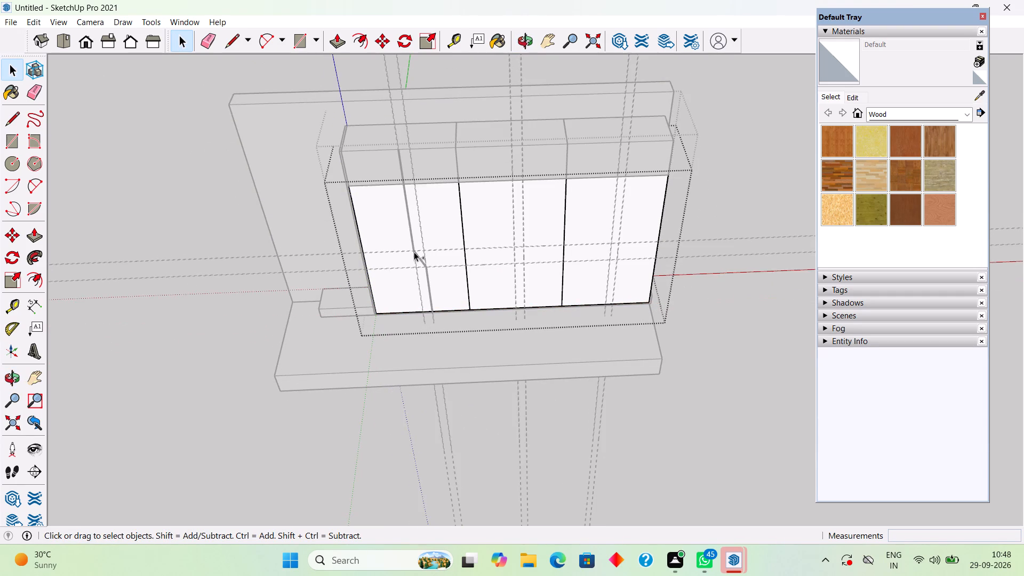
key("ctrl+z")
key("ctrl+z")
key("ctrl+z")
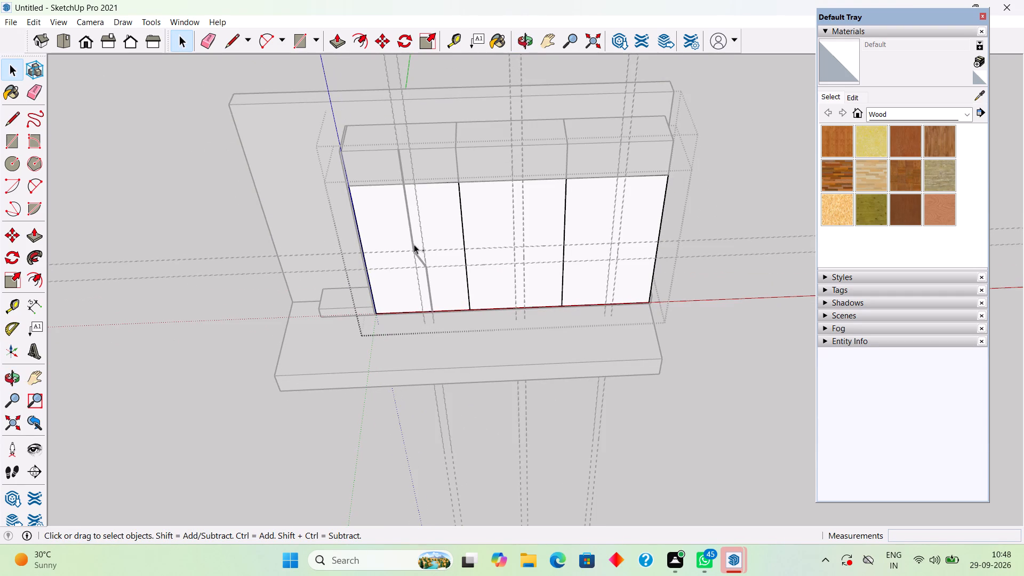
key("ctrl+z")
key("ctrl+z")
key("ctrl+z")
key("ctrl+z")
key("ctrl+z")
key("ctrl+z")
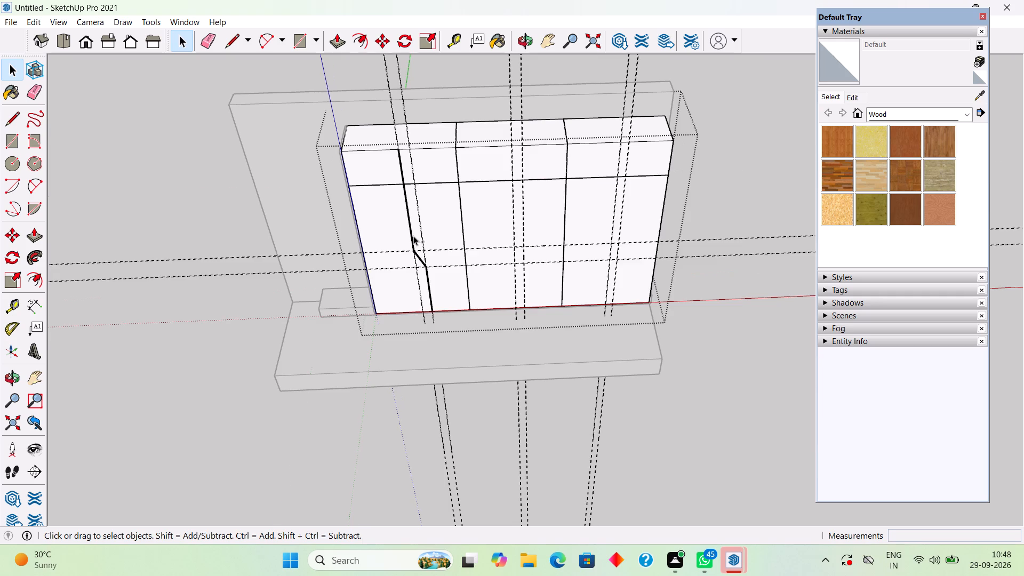
Undo the remaining zigzag strip lines on the left bay, back to the plain panel front.
key("ctrl+z")
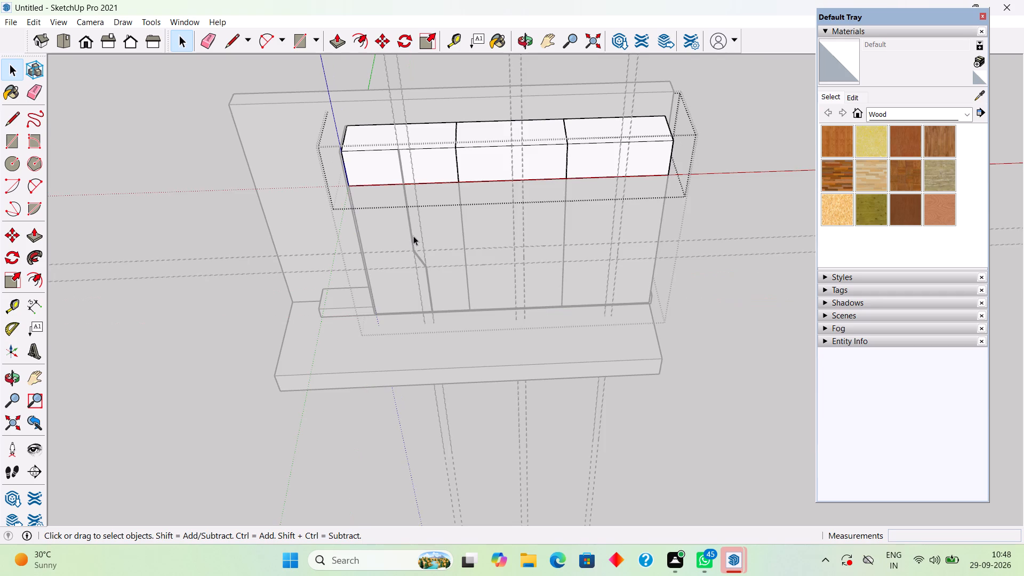
key("ctrl+z")
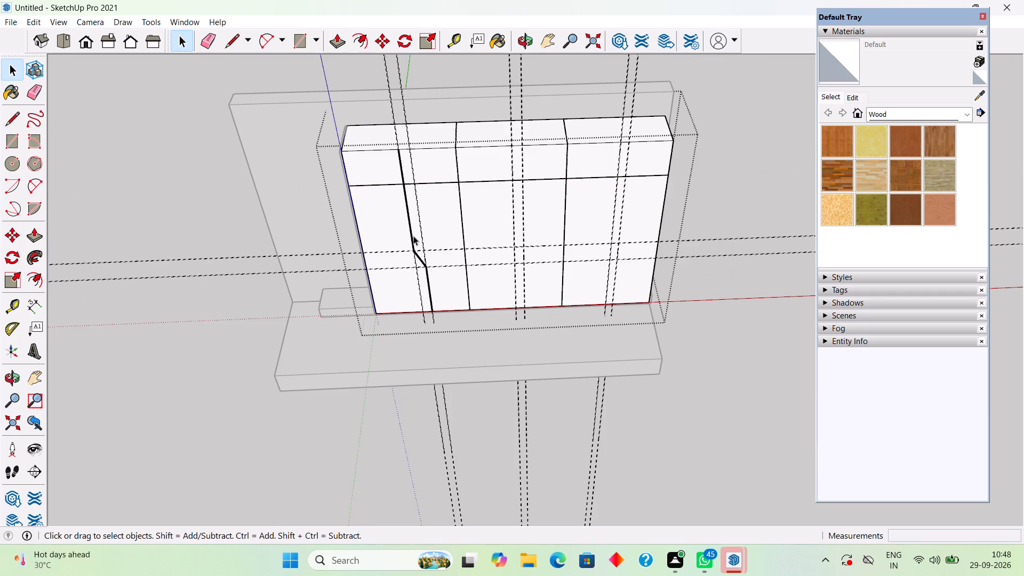
key("ctrl+z")
key("ctrl+z")
key("ctrl+z")
key("ctrl+z")
key("ctrl+z")
key("z")
key("ctrl+z")
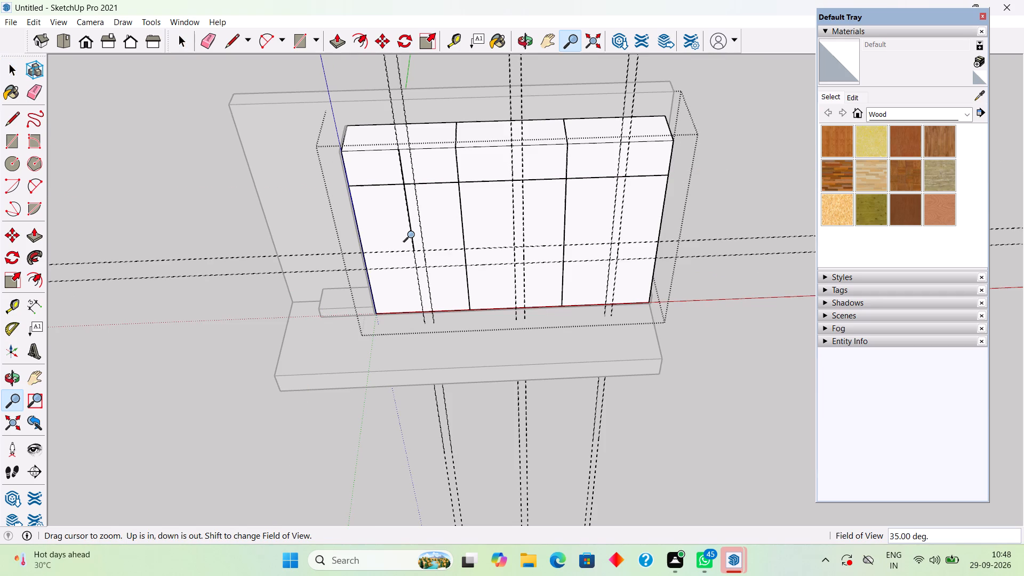
key("ctrl+z")
key("ctrl+z")
left_click(745, 133)
key("space")
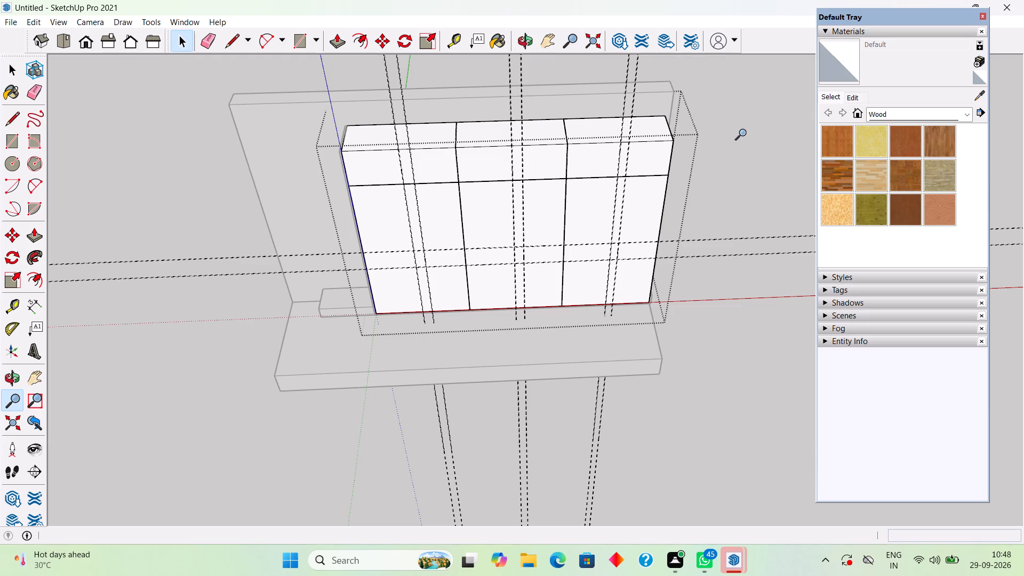
key("space")
Close the open cabinet front group and delete all the guides in the model.
double_click(745, 133)
scroll(668, 281, "down", 4)
scroll(601, 320, "up", 1)
middle_click_drag(597, 311, 570, 208)
scroll(521, 247, "up", 4)
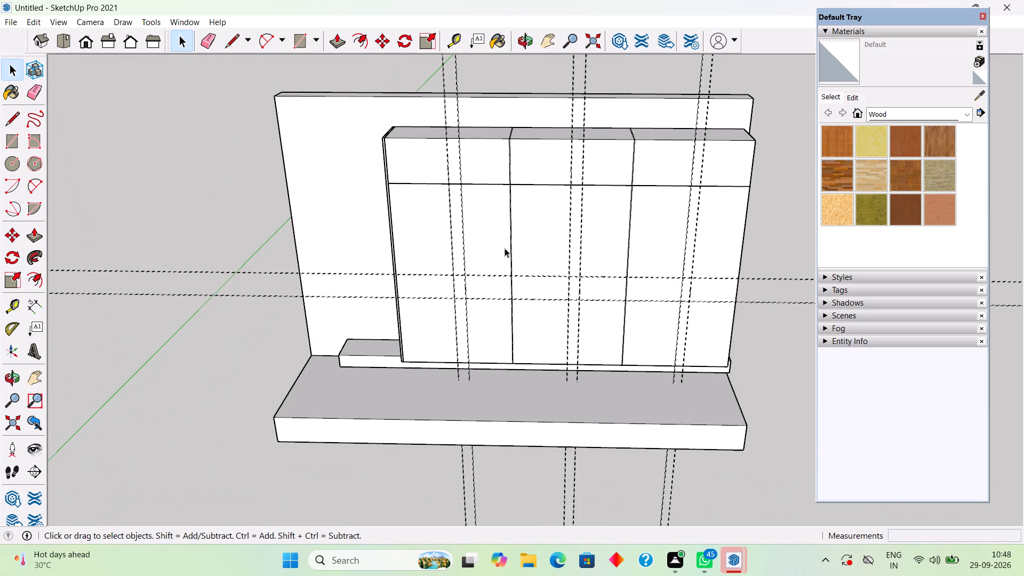
scroll(416, 231, "up", 1)
left_click(37, 16)
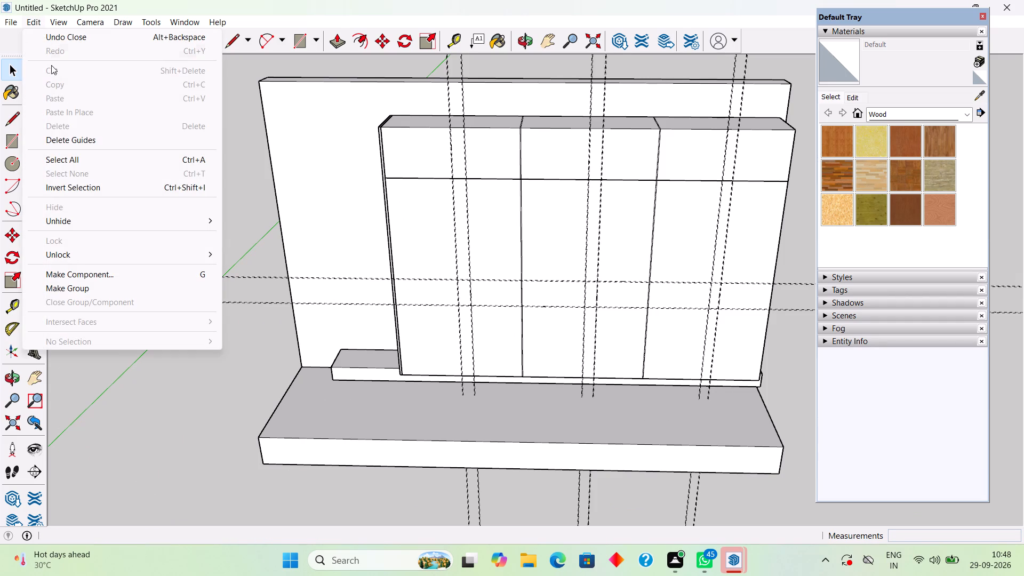
left_click(84, 140)
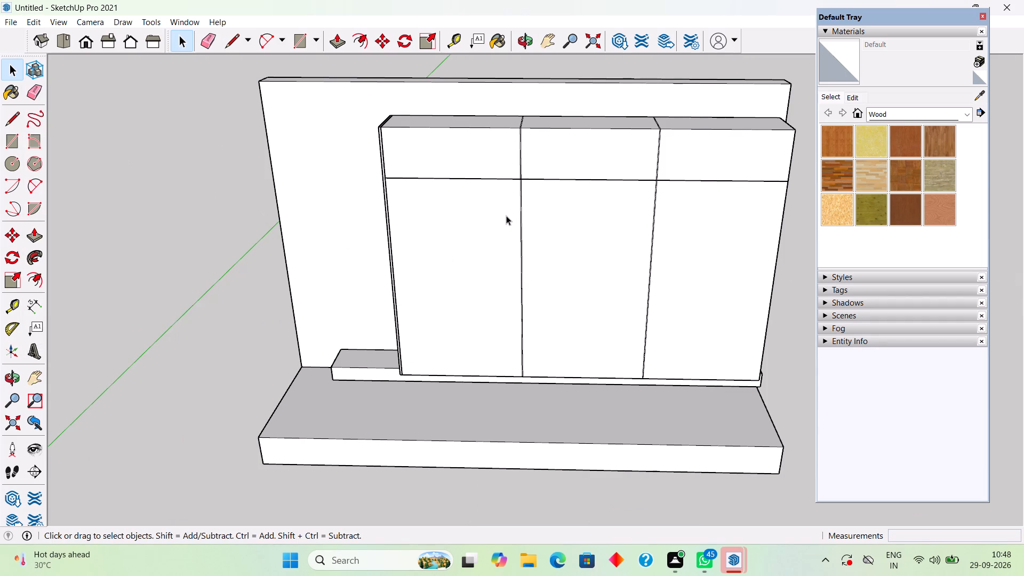
Open the cabinet front's lower panel group for editing and select the left bay's front face.
scroll(506, 215, "up", 5)
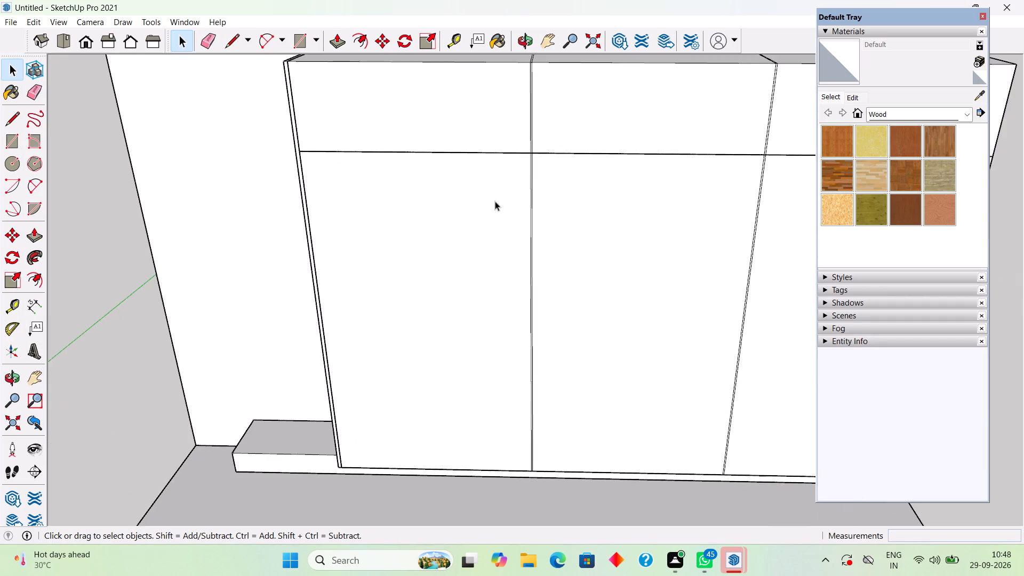
scroll(493, 203, "down", 3)
middle_click_drag(551, 237, 551, 190)
left_click(521, 192)
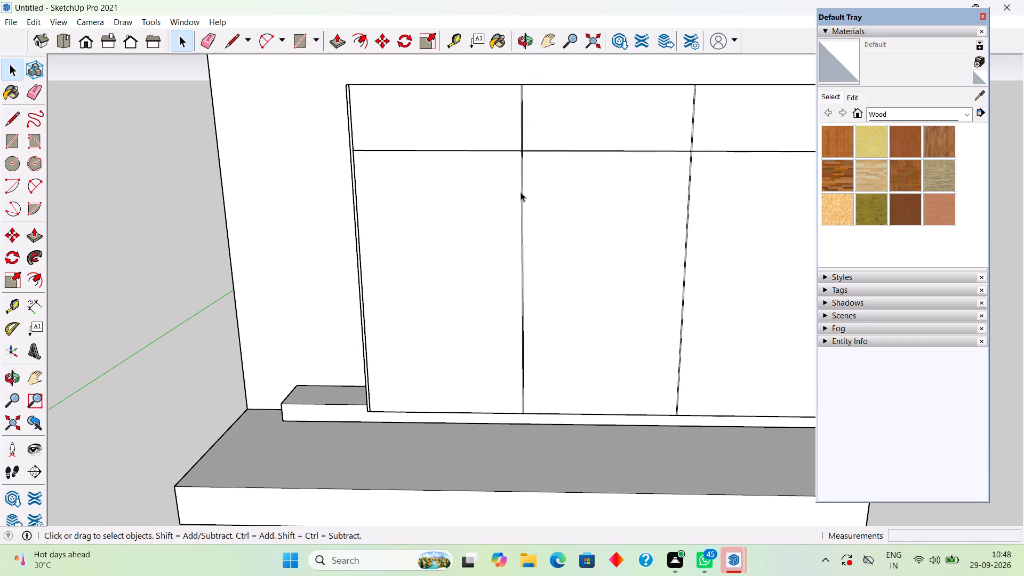
scroll(439, 179, "up", 1)
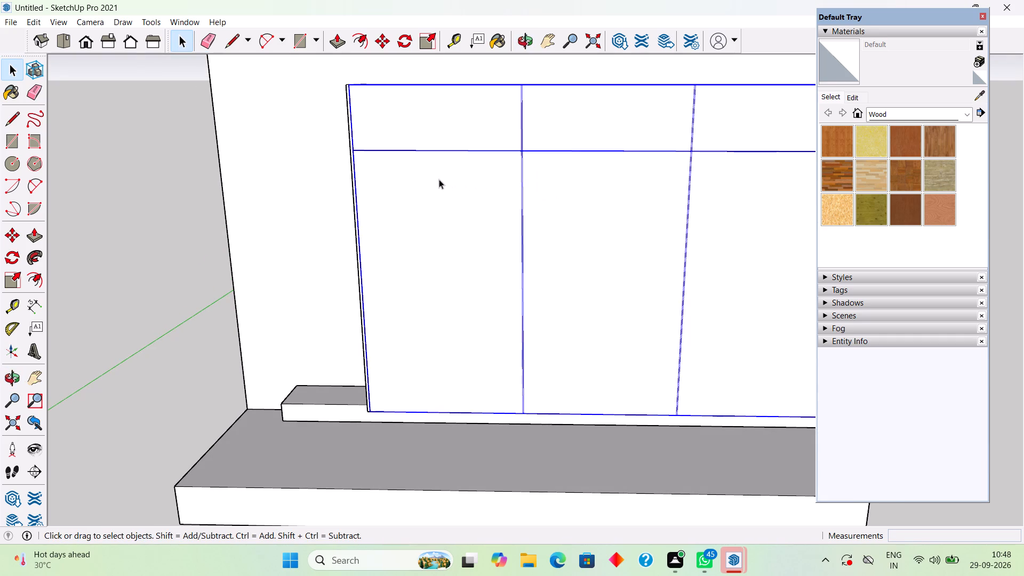
middle_click_drag(439, 179, 484, 246)
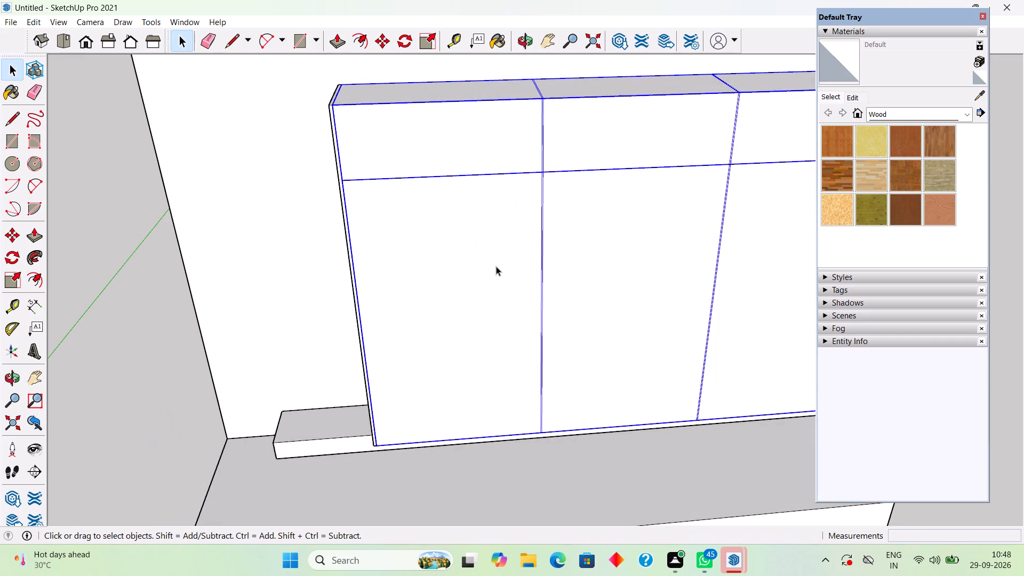
scroll(496, 266, "up", 3)
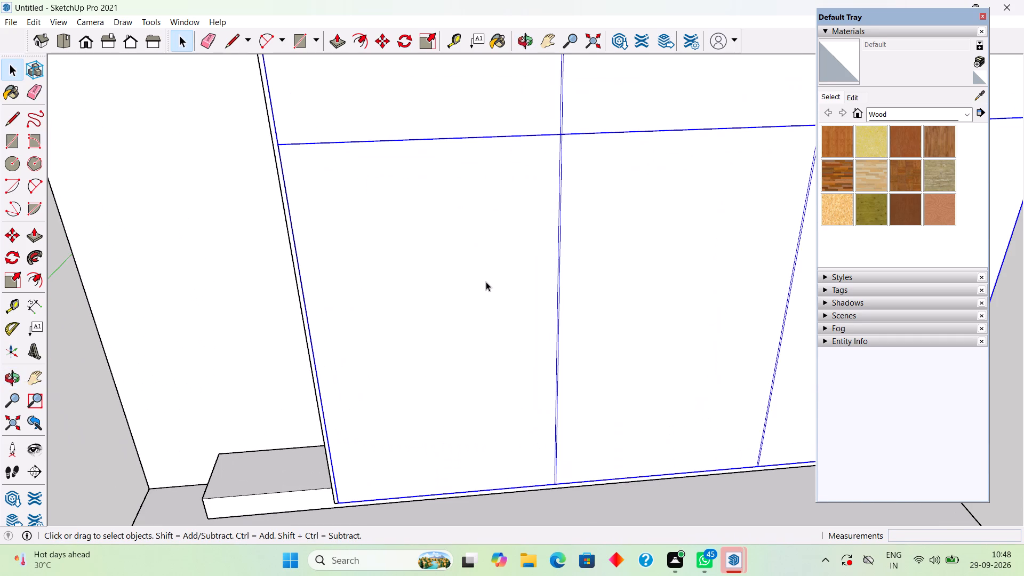
left_click(482, 278)
triple_click(481, 269)
triple_click(481, 269)
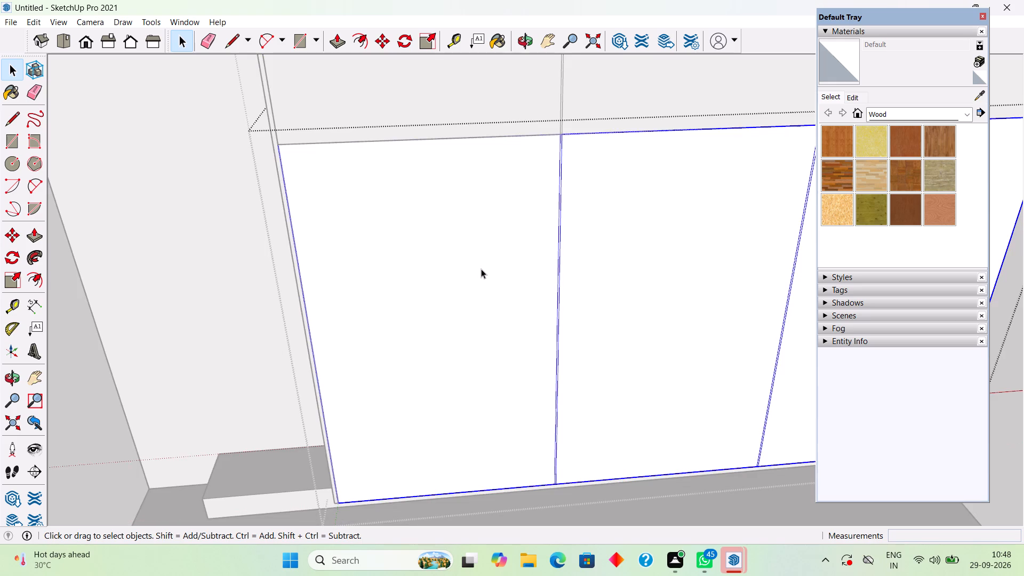
left_click(481, 269)
left_click(481, 269)
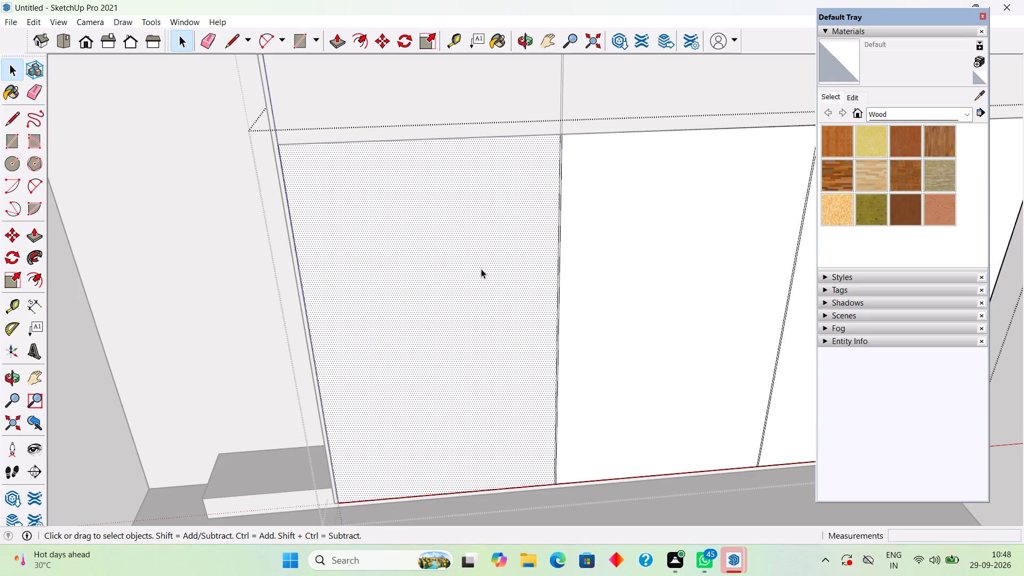
left_click(481, 269)
left_click(606, 246)
left_click(525, 274)
scroll(450, 291, "up", 2)
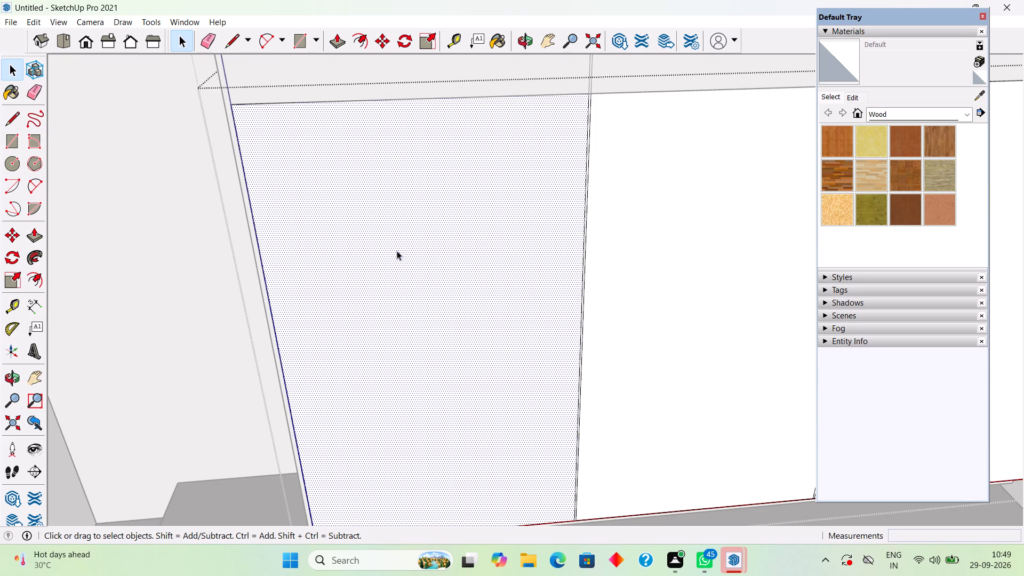
Place a vertical guide 2' from the left bay's outer edge, at its midpoint, and a second guide offset 0.3" from it.
key("t")
left_click(241, 156)
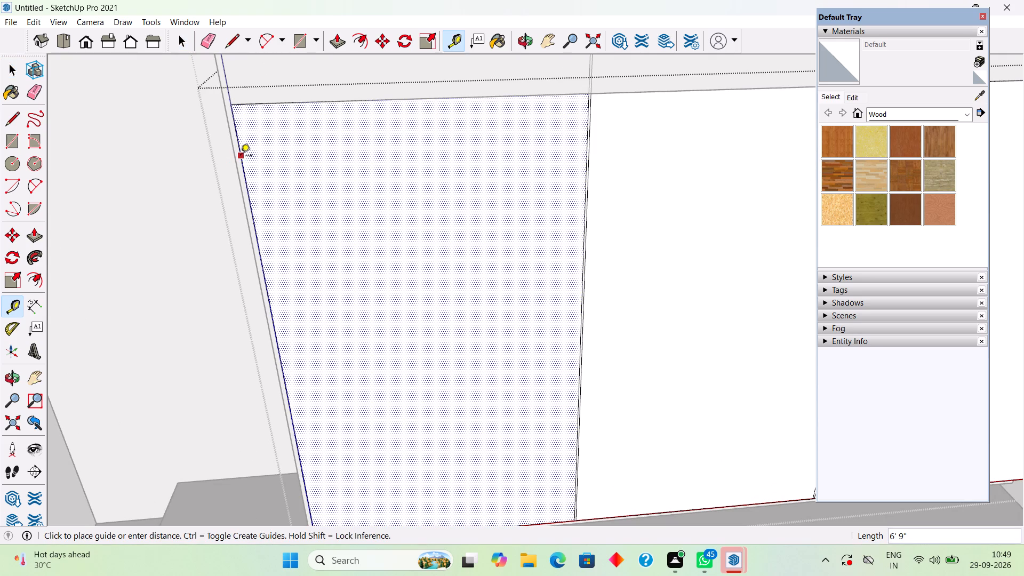
left_click(419, 102)
left_click(420, 172)
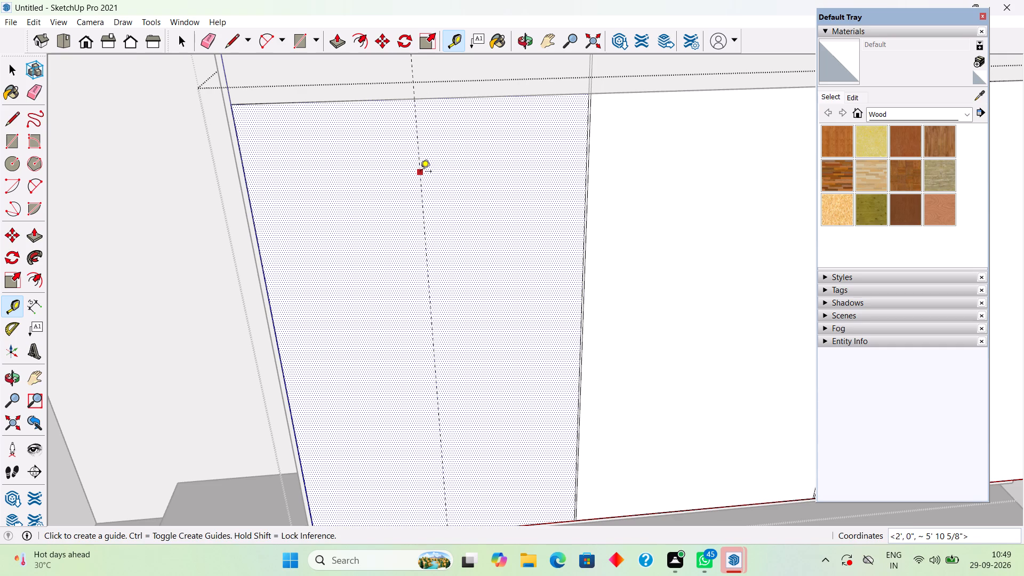
type(".3\"")
key("Return")
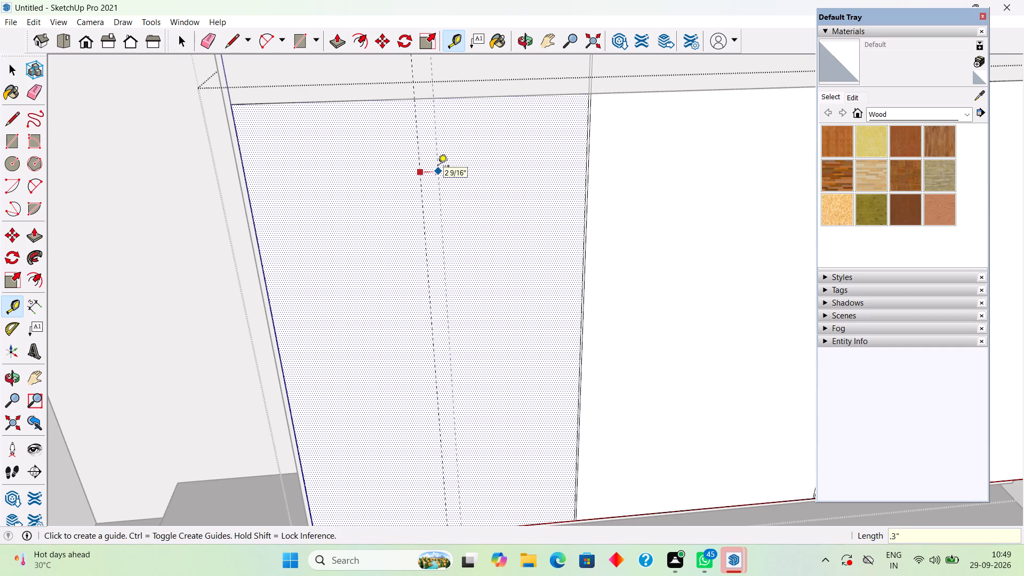
Place a vertical guide 1.6' inward from the left bay's edge shared with the middle bay.
scroll(587, 421, "up", 7)
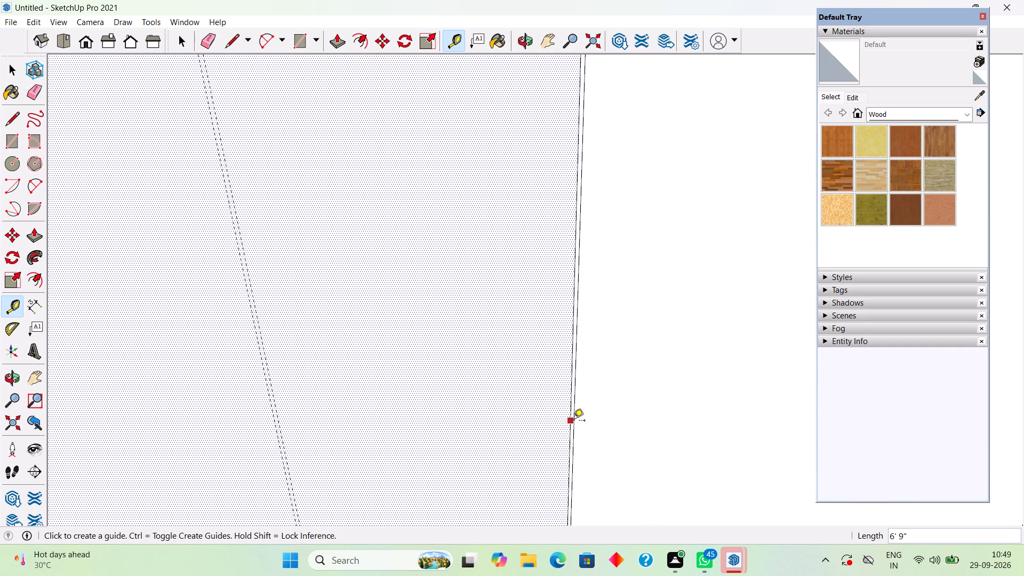
left_click(574, 421)
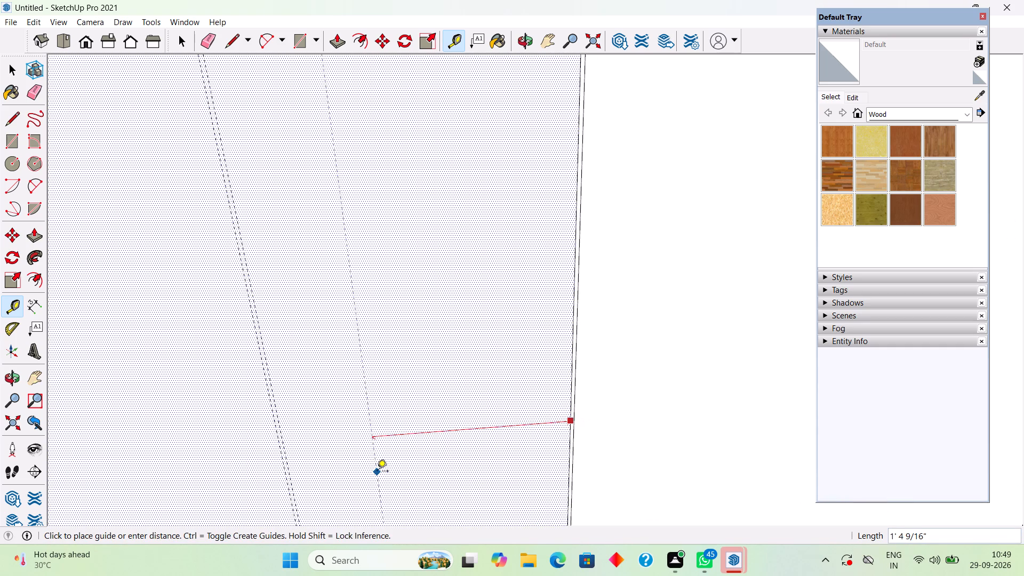
key("period")
key("BackSpace")
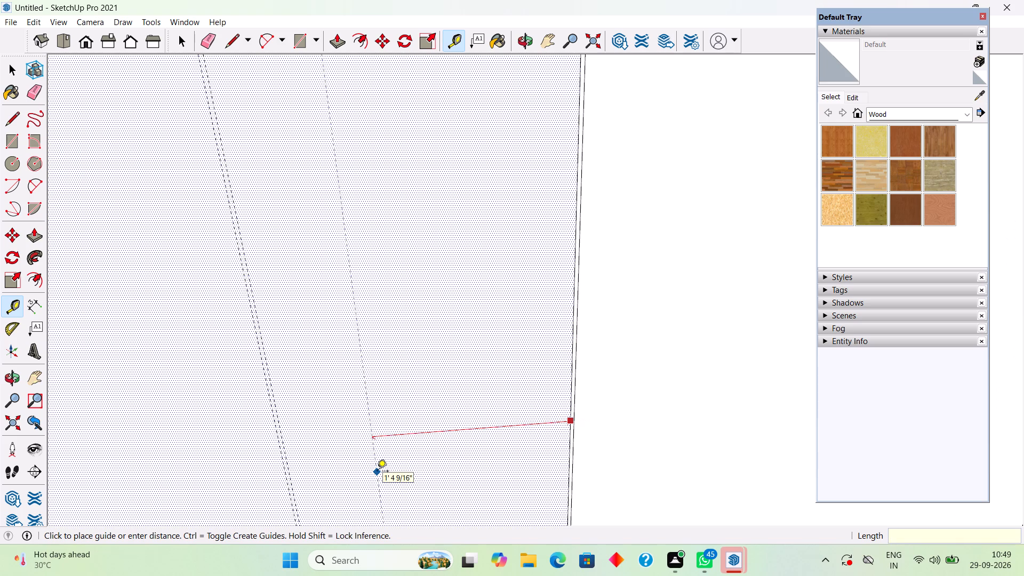
type("1.6'")
key("Return")
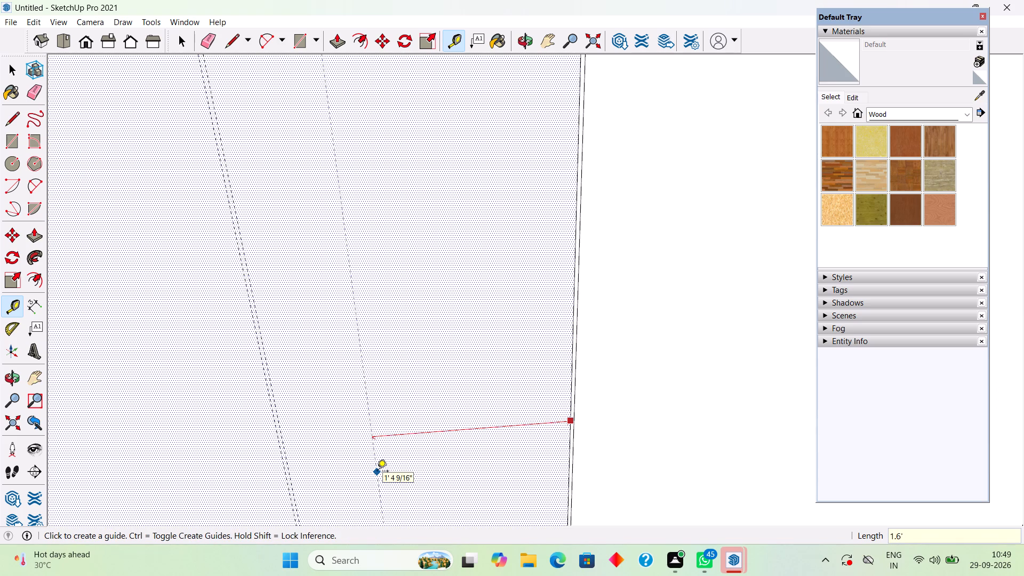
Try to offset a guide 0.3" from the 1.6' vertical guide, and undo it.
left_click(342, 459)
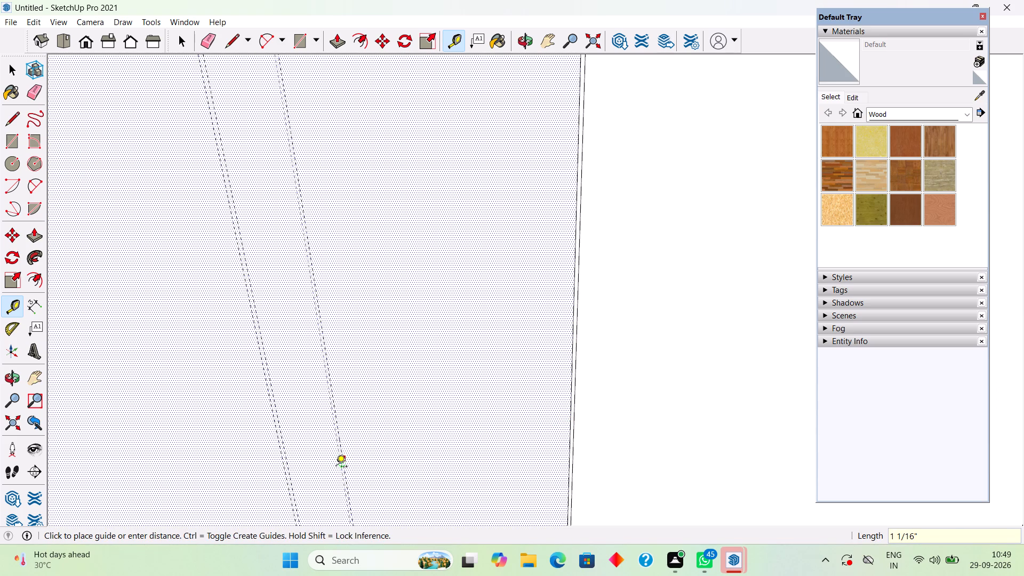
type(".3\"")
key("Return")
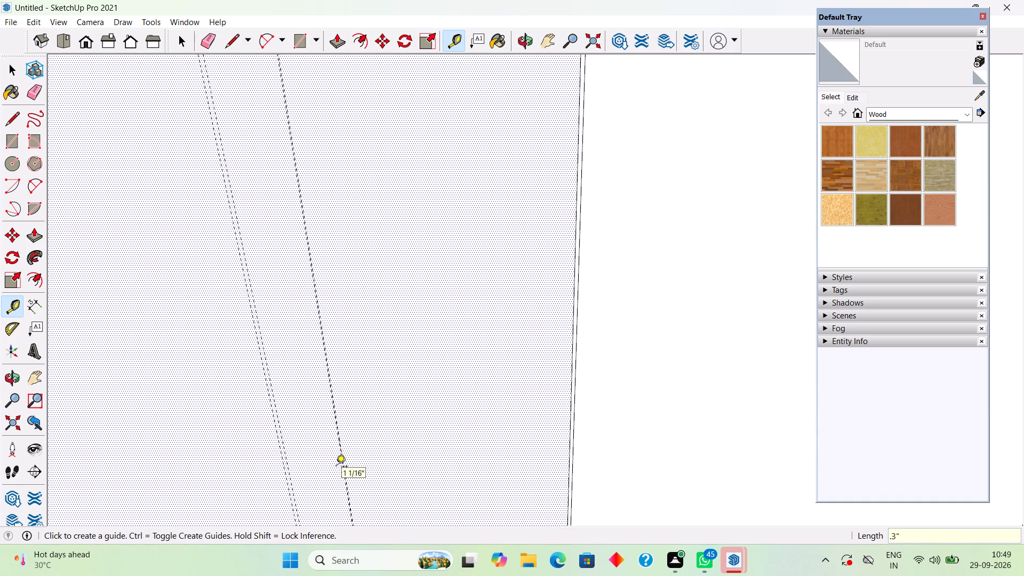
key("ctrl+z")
Offset a guide 0.3" from the 1.6' vertical guide, toward the mid-bay guide pair.
scroll(337, 467, "down", 2)
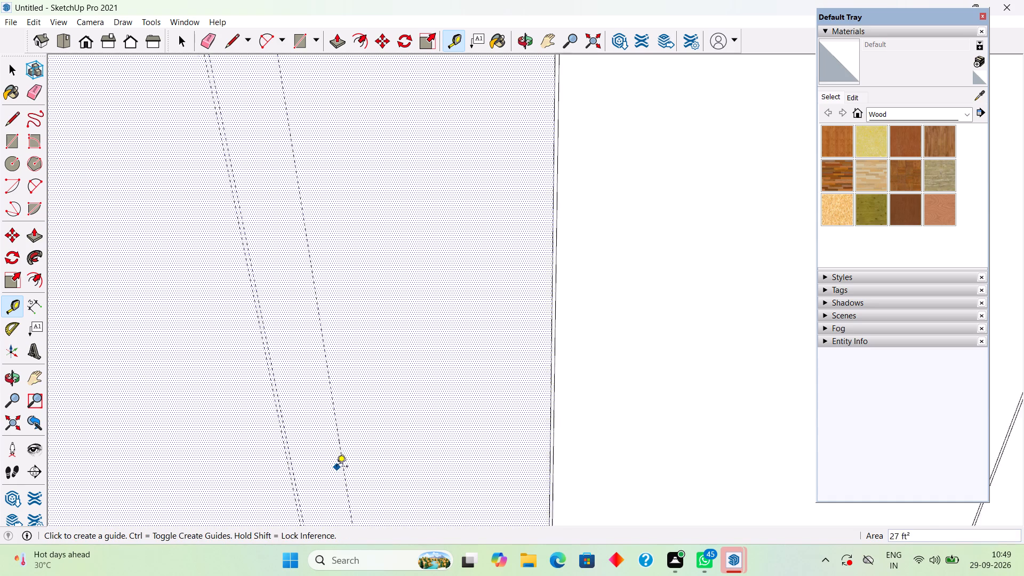
scroll(337, 467, "down", 1)
middle_click_drag(338, 457, 334, 361)
scroll(319, 428, "up", 5)
left_click(334, 426)
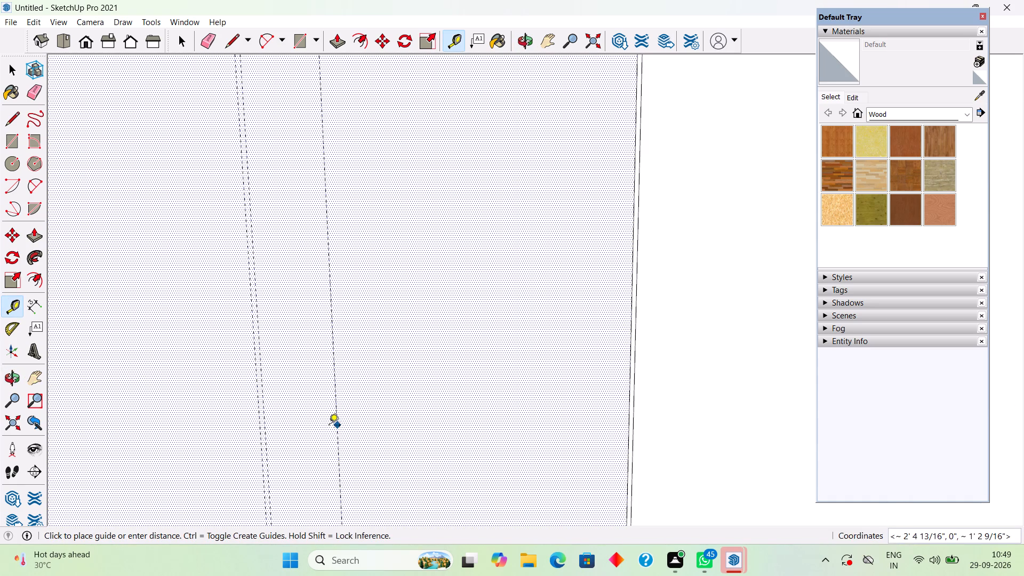
type(".3\"")
key("Return")
Place horizontal guides at the lower panel's mid-height, 3' 4 1/2", and at 2.5' above its bottom edge.
scroll(316, 428, "down", 3)
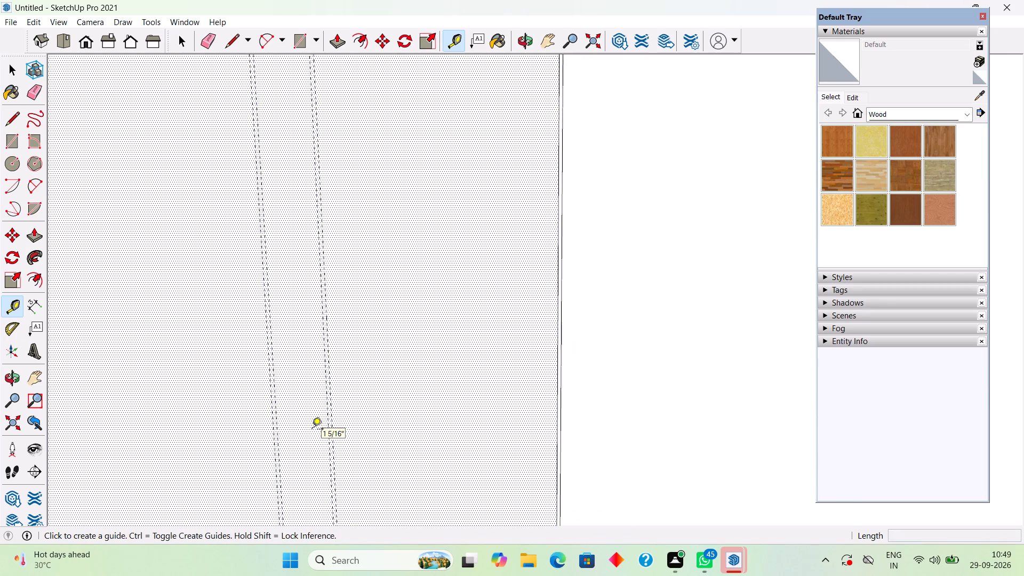
scroll(312, 430, "down", 12)
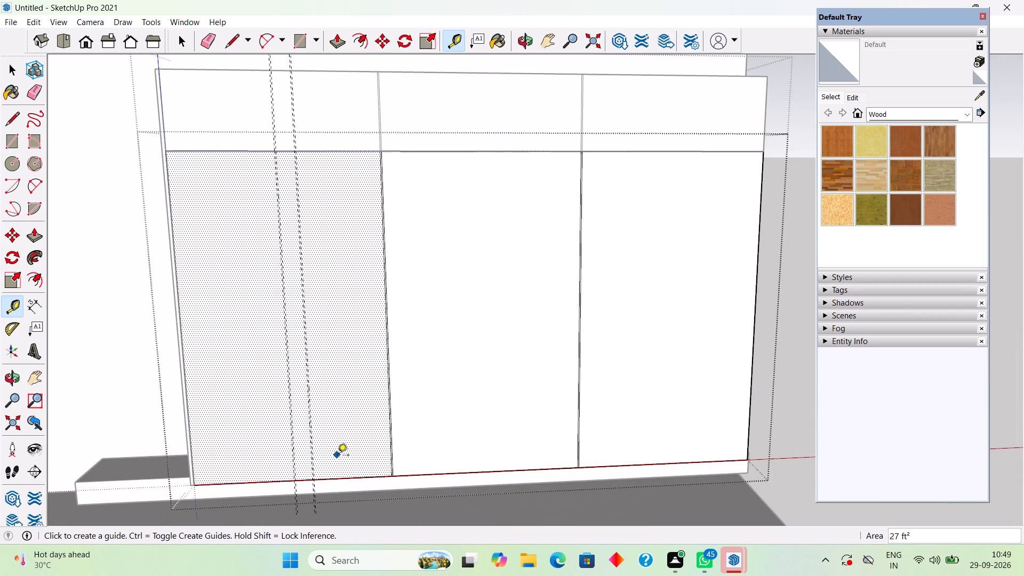
left_click(345, 478)
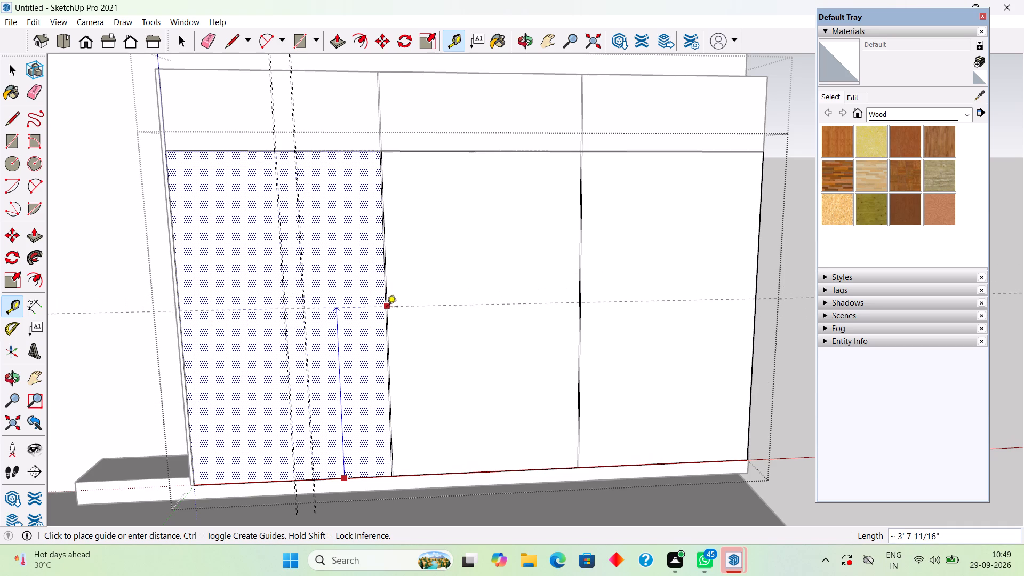
left_click(387, 323)
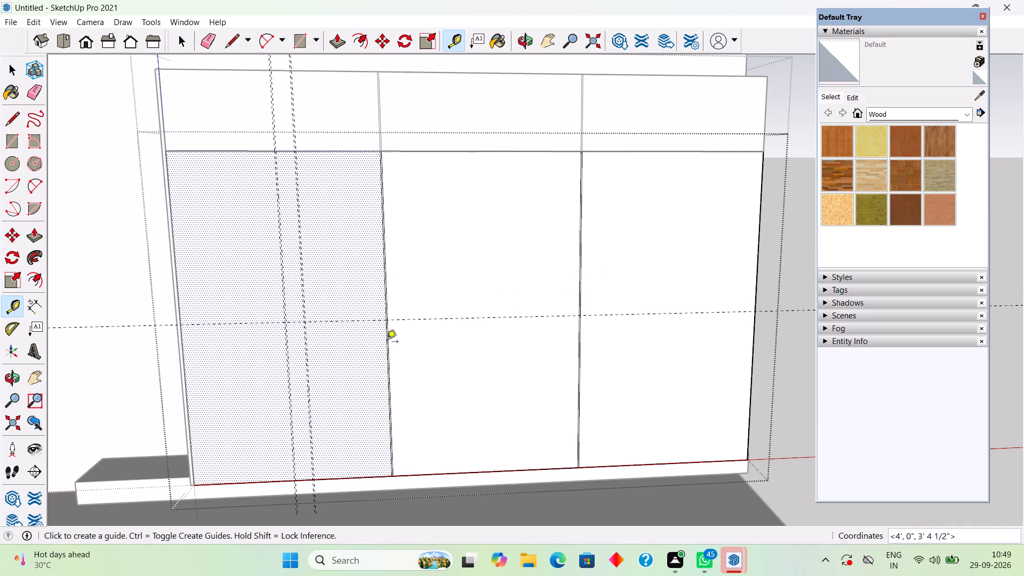
left_click(357, 475)
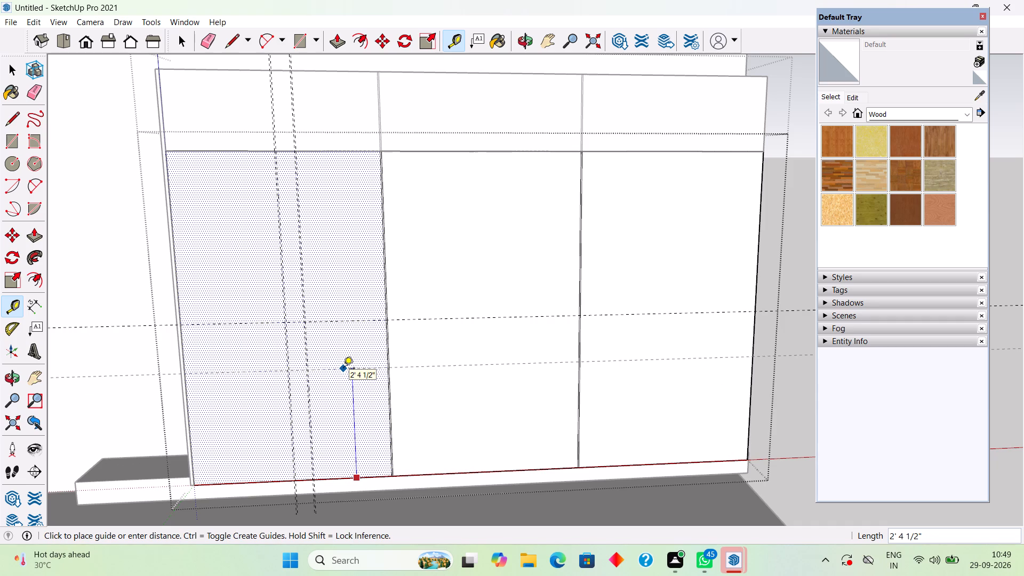
type("2.5'")
key("Return")
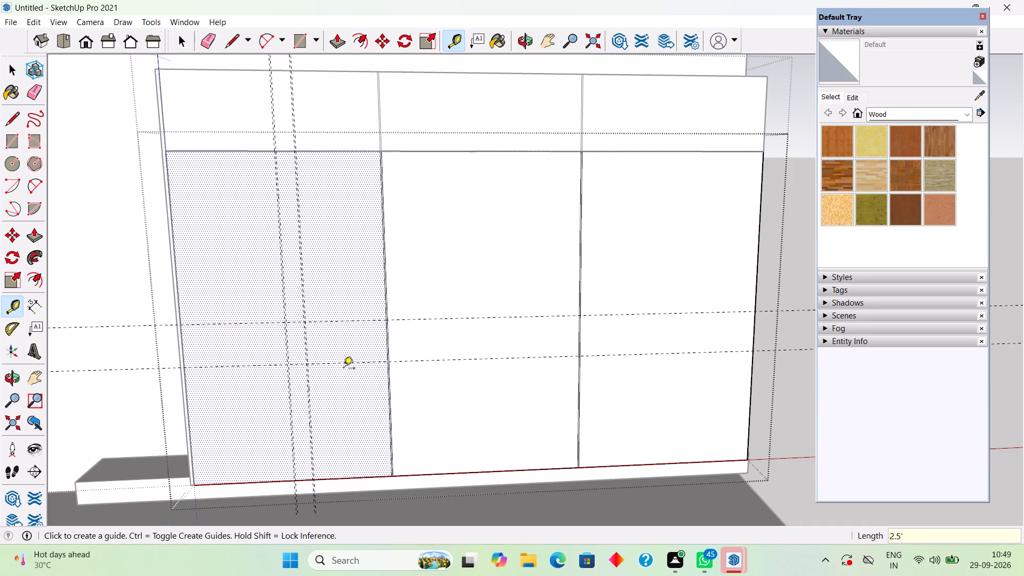
Offset guides 0.3" upward from both the mid-height horizontal guide and the lower one at 2.5'.
left_click(334, 318)
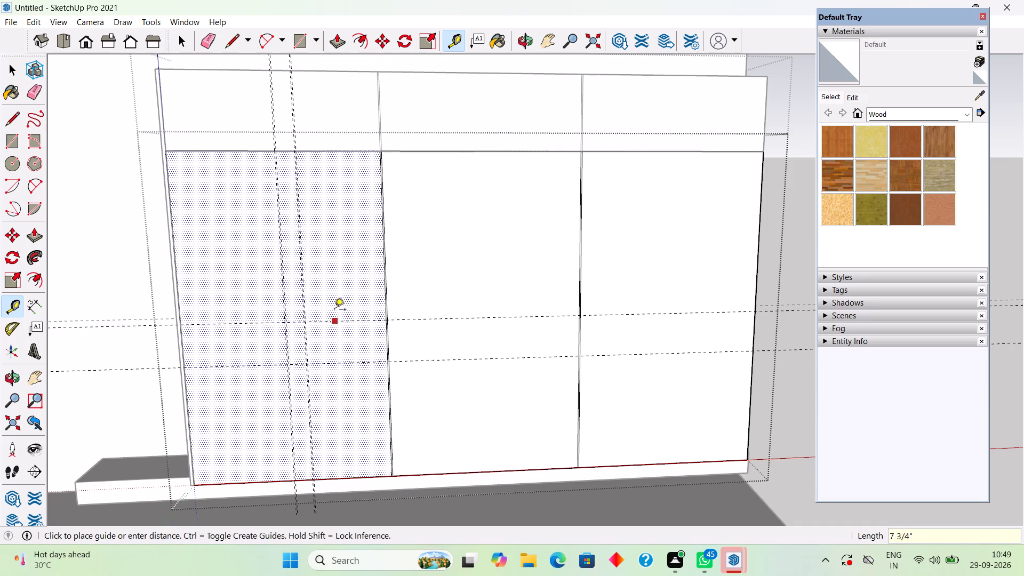
type(".3\"")
key("Return")
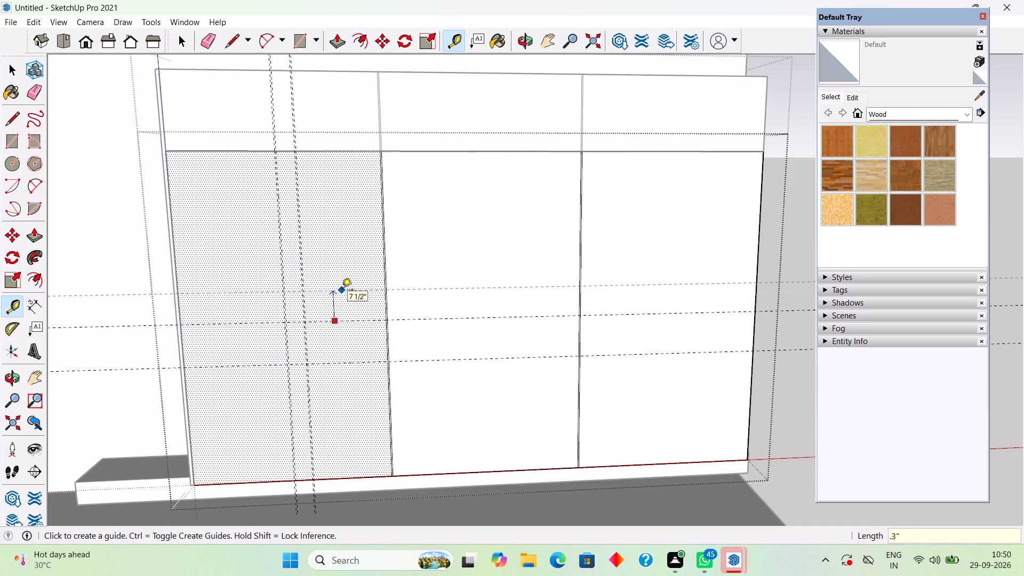
scroll(314, 359, "up", 3)
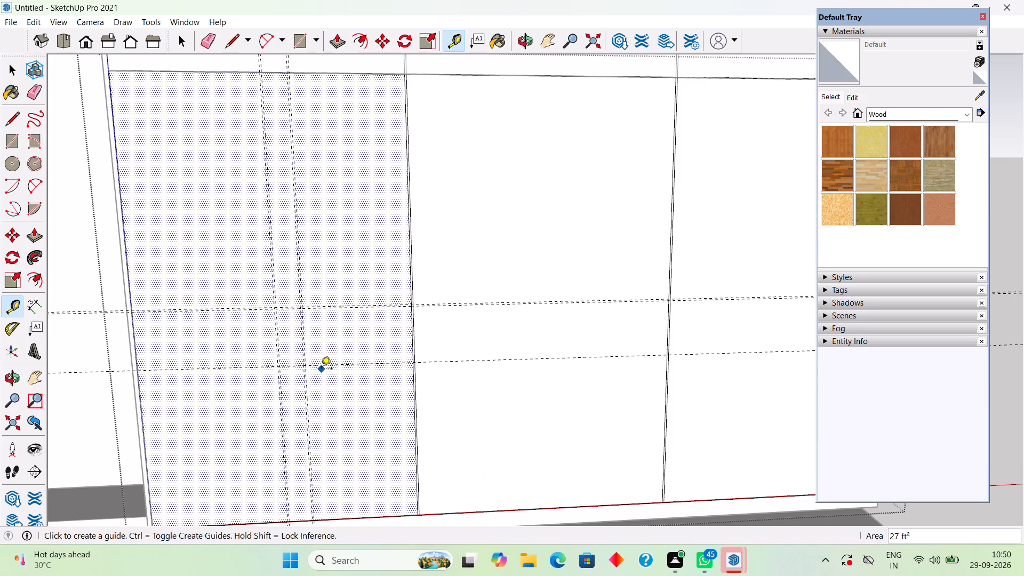
left_click(323, 365)
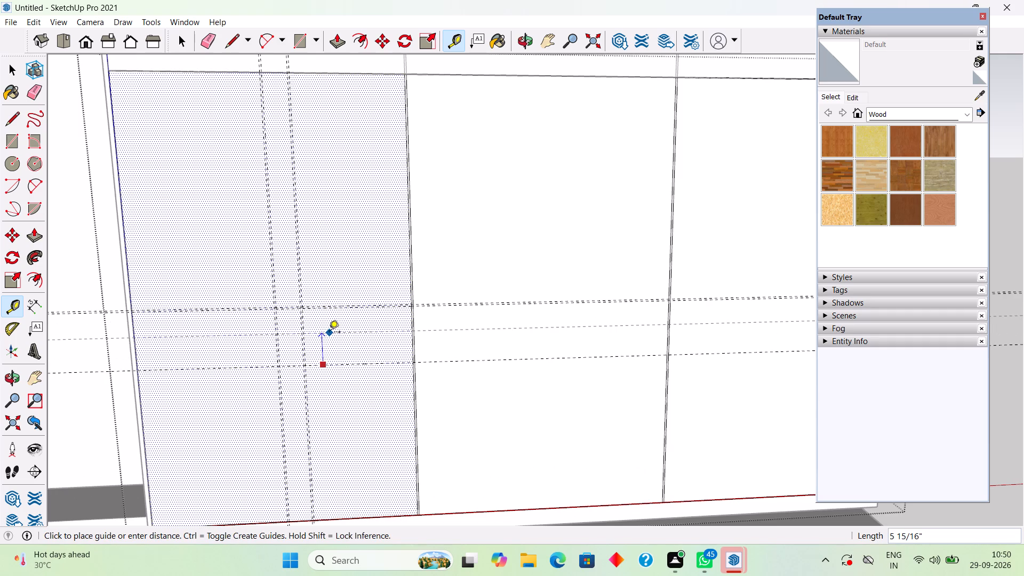
type(".3\"")
key("Return")
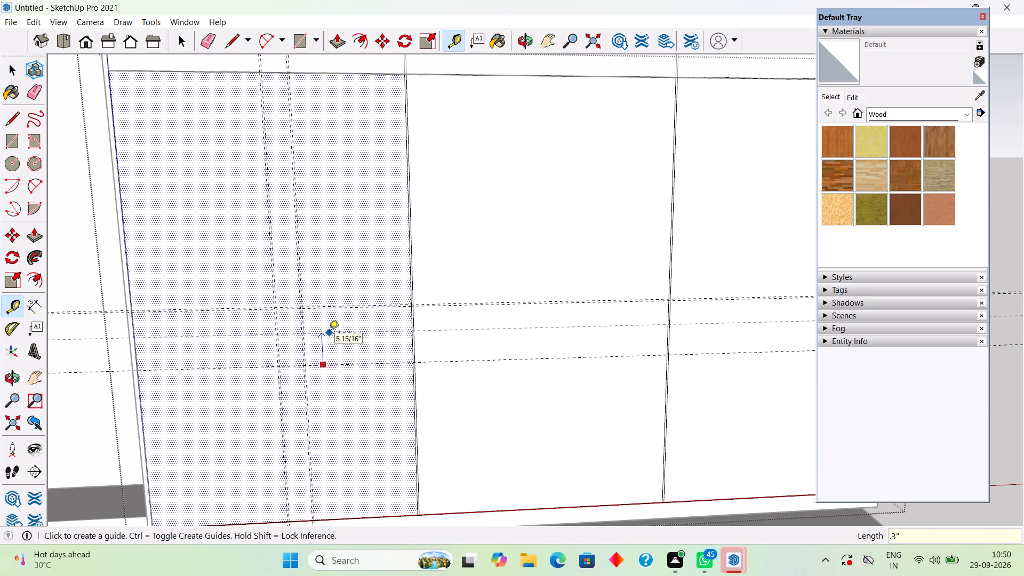
scroll(329, 345, "down", 7)
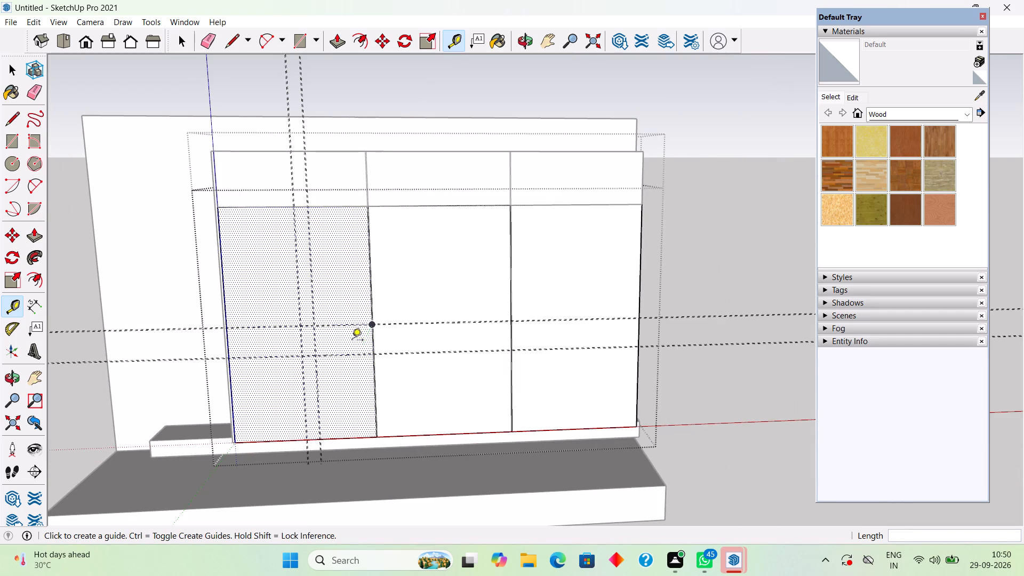
Place a vertical guide at the middle of the lower panel's middle bay, and offset another 0.3" from it toward the right bay.
key("space")
left_click(409, 306)
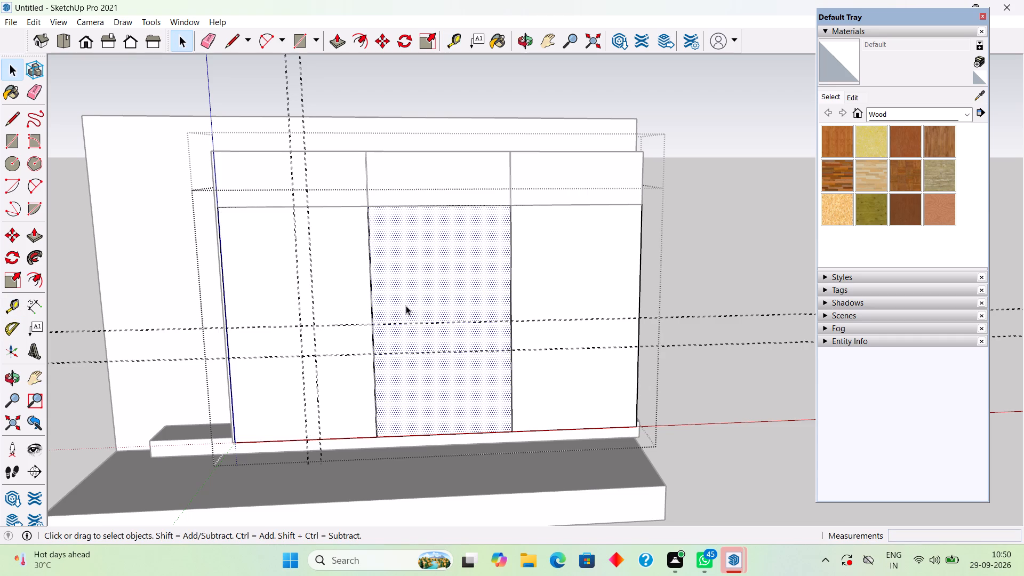
scroll(363, 309, "up", 5)
middle_click_drag(406, 309, 399, 314)
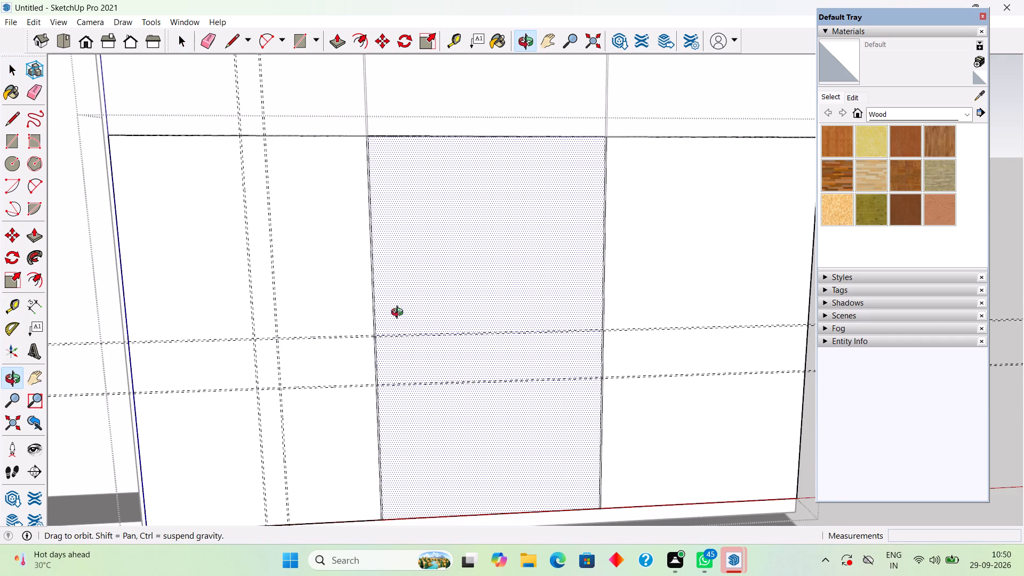
middle_click_drag(399, 314, 392, 321)
key("t")
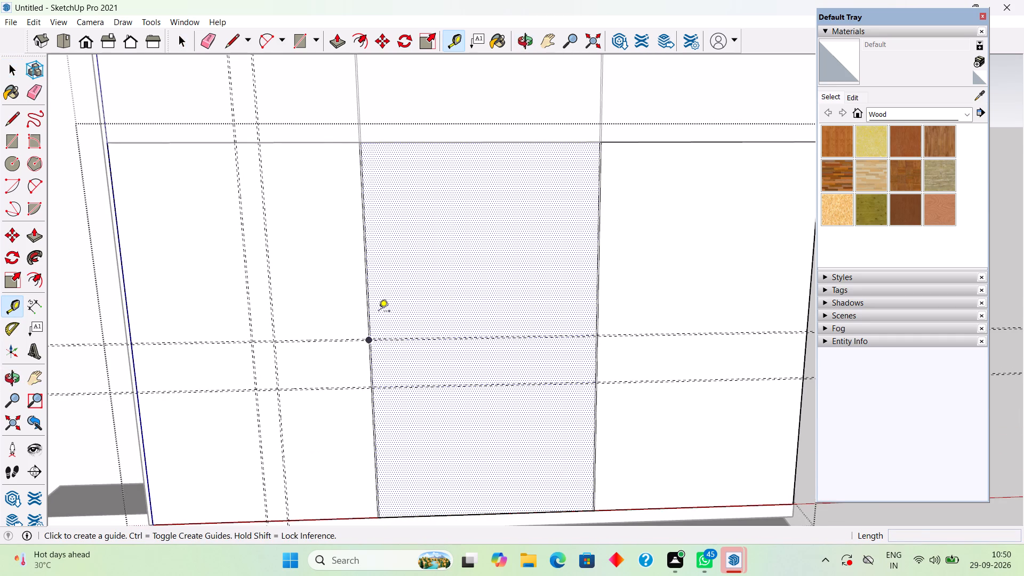
scroll(375, 309, "up", 6)
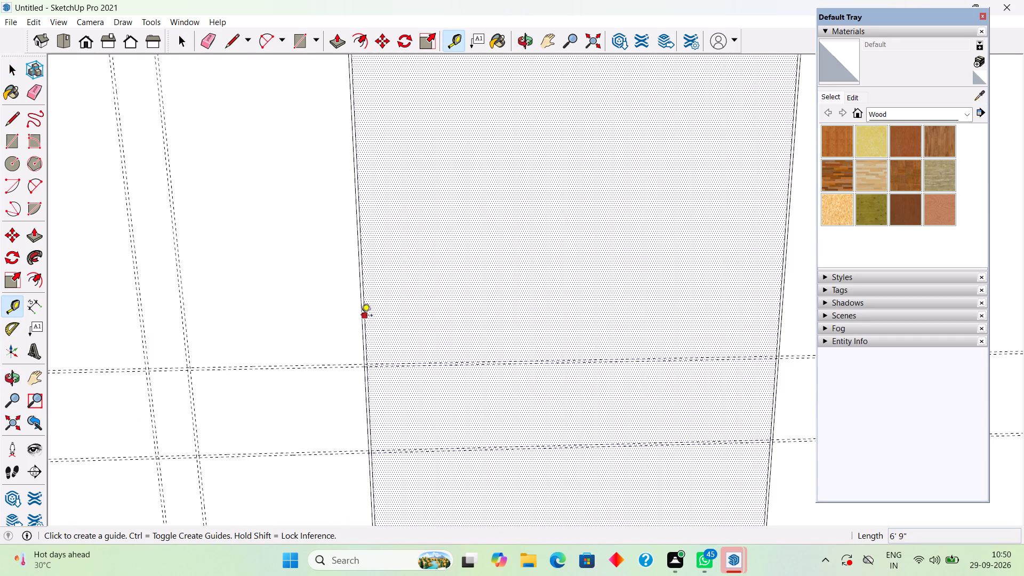
left_click(363, 315)
scroll(503, 225, "down", 4)
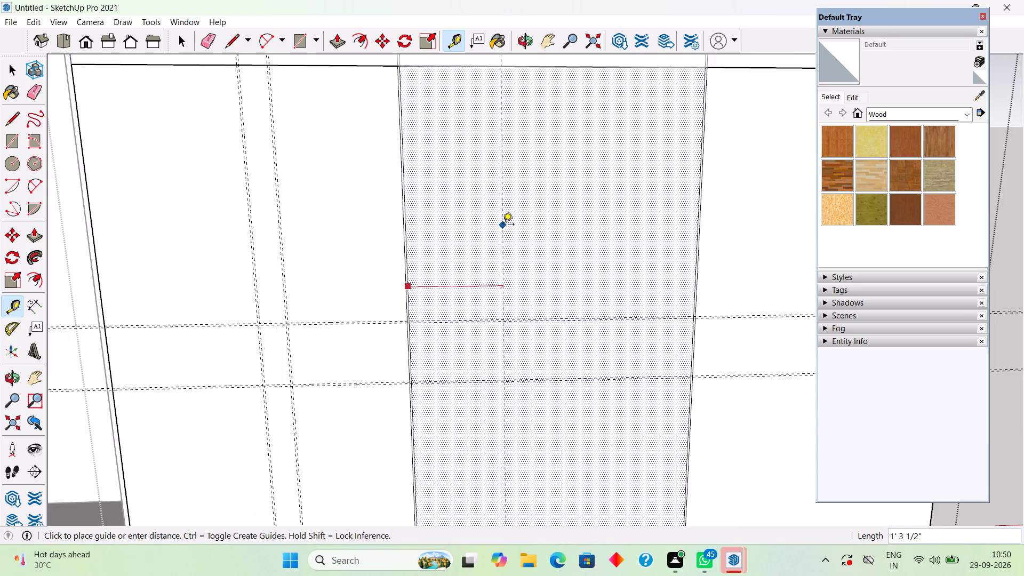
scroll(503, 225, "down", 4)
scroll(539, 129, "up", 2)
left_click(540, 118)
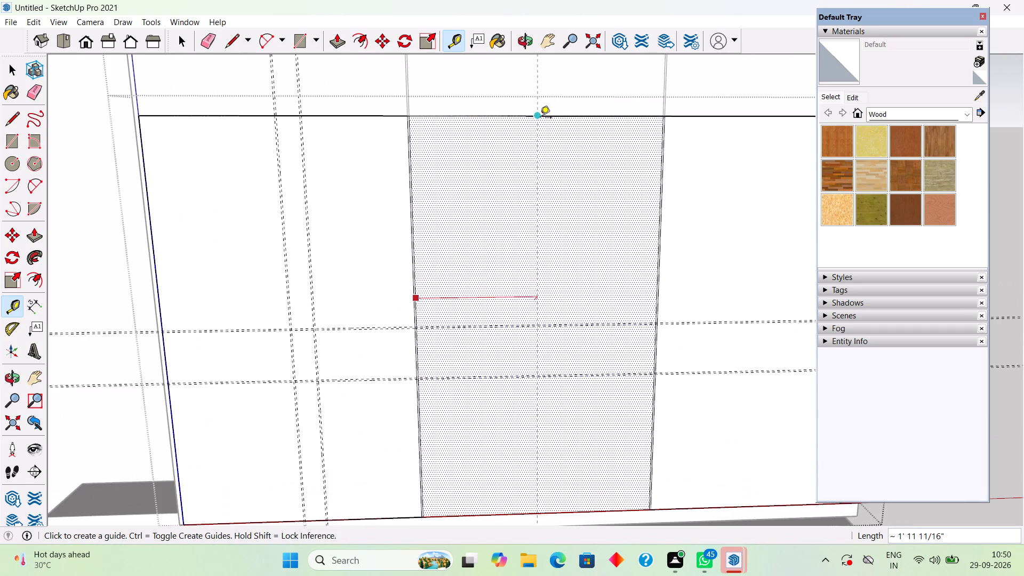
left_click(539, 244)
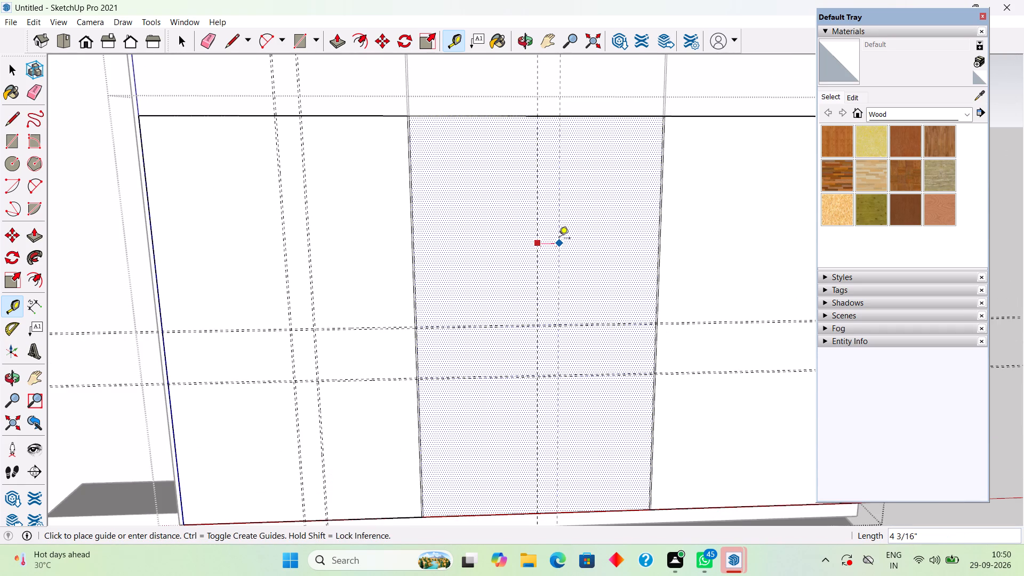
type(".3\"")
key("Return")
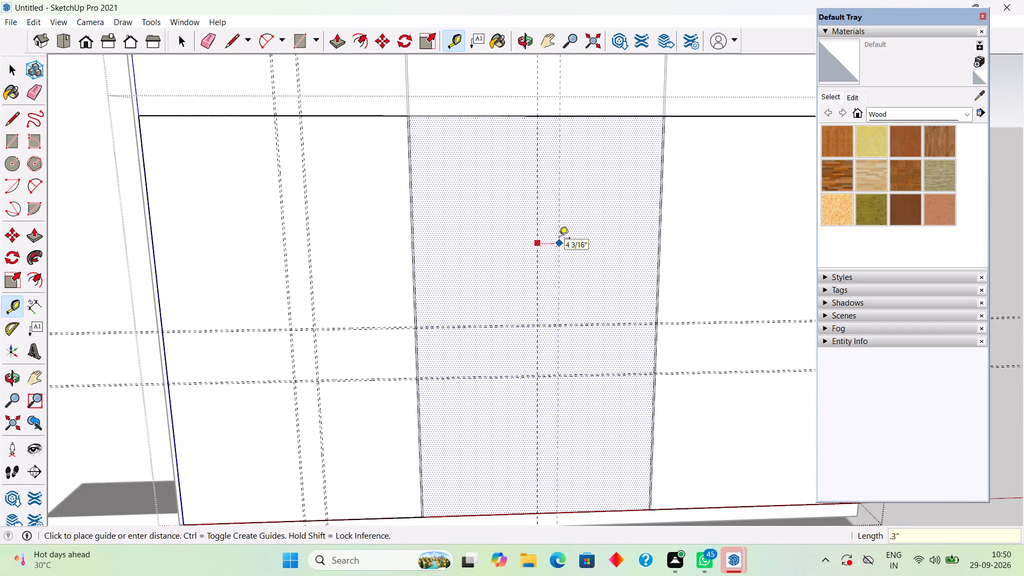
Place a vertical guide 1.6' inward from the middle bay's edge shared with the right bay, paired with one 0.3" toward the bay's middle.
left_click(656, 268)
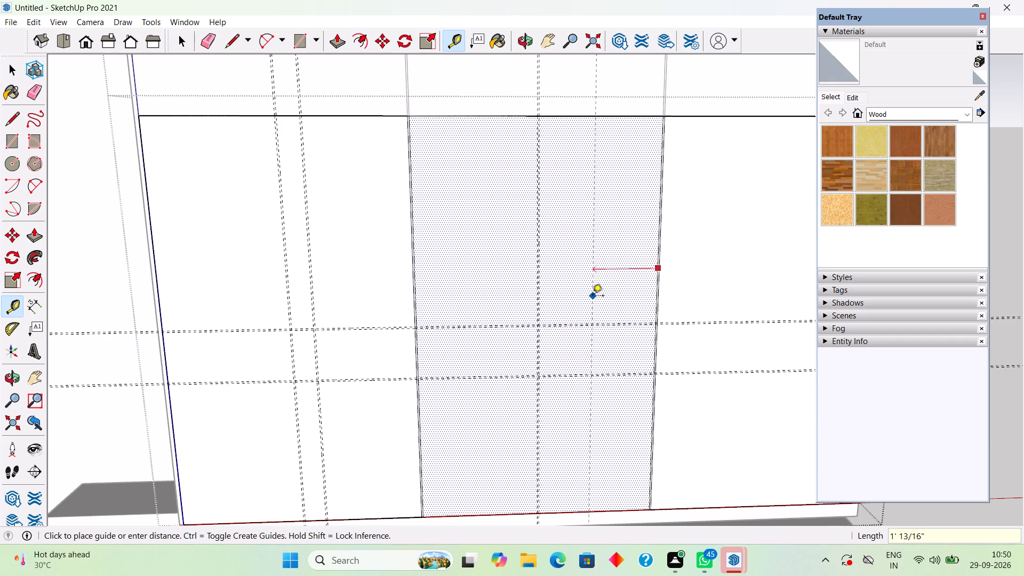
type("1.6")
key("apostrophe")
key("Return")
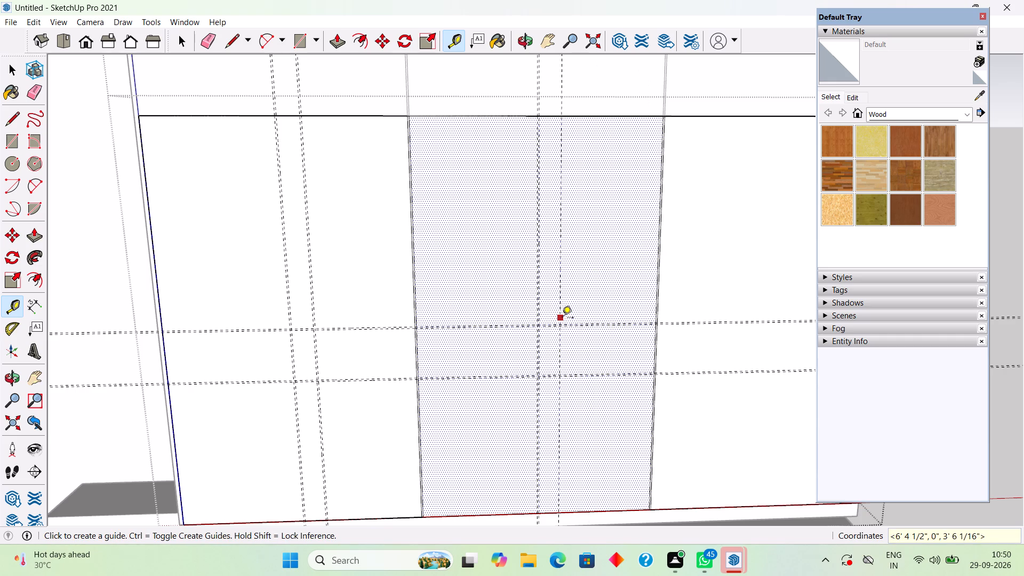
left_click(562, 318)
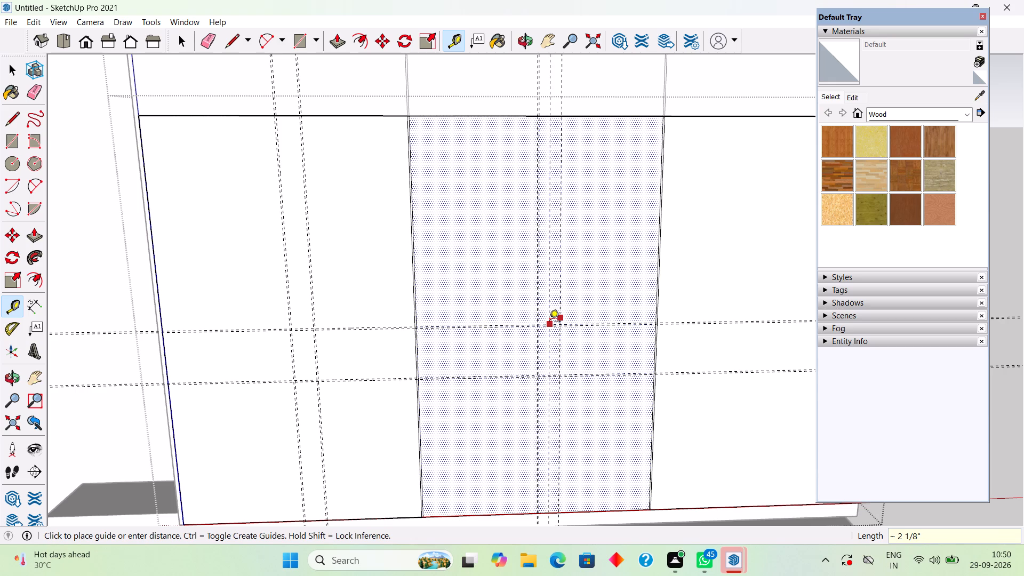
type(".3\"")
key("Return")
scroll(550, 322, "down", 4)
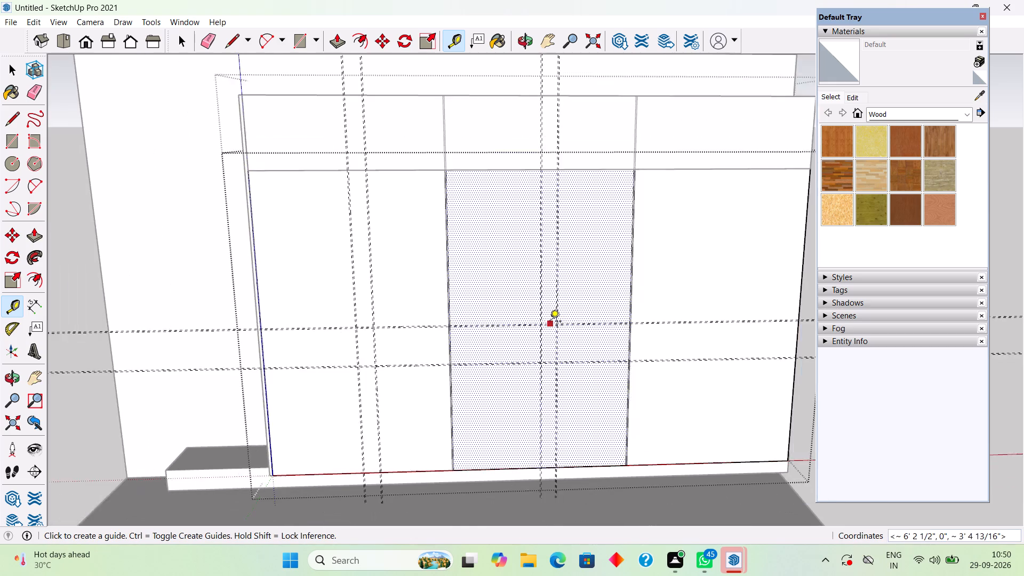
scroll(550, 322, "down", 2)
Place a vertical guide at the middle of the right bay's top edge, and offset a second guide 0.3" from it.
scroll(792, 277, "up", 8)
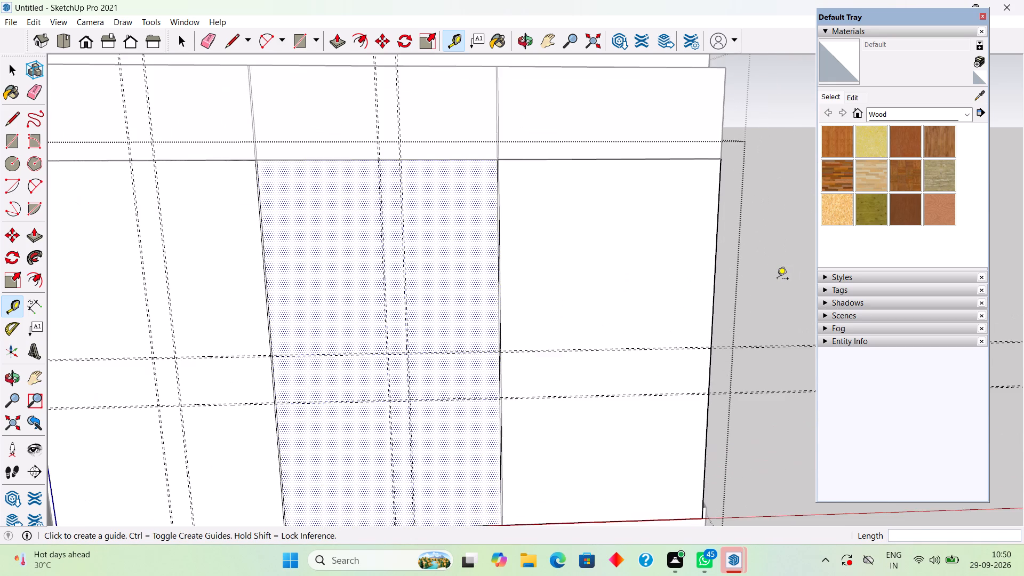
scroll(777, 279, "up", 2)
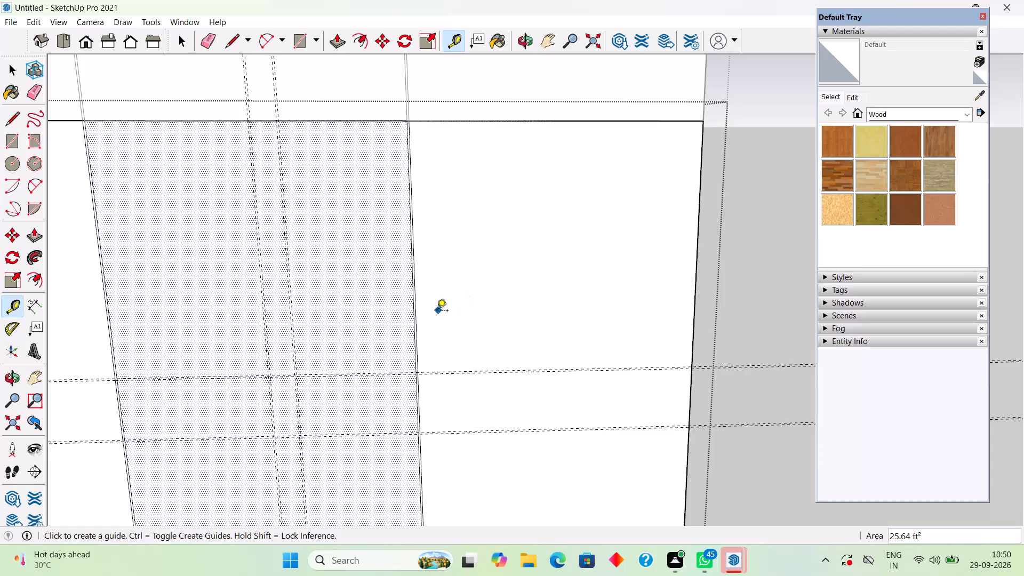
left_click(416, 322)
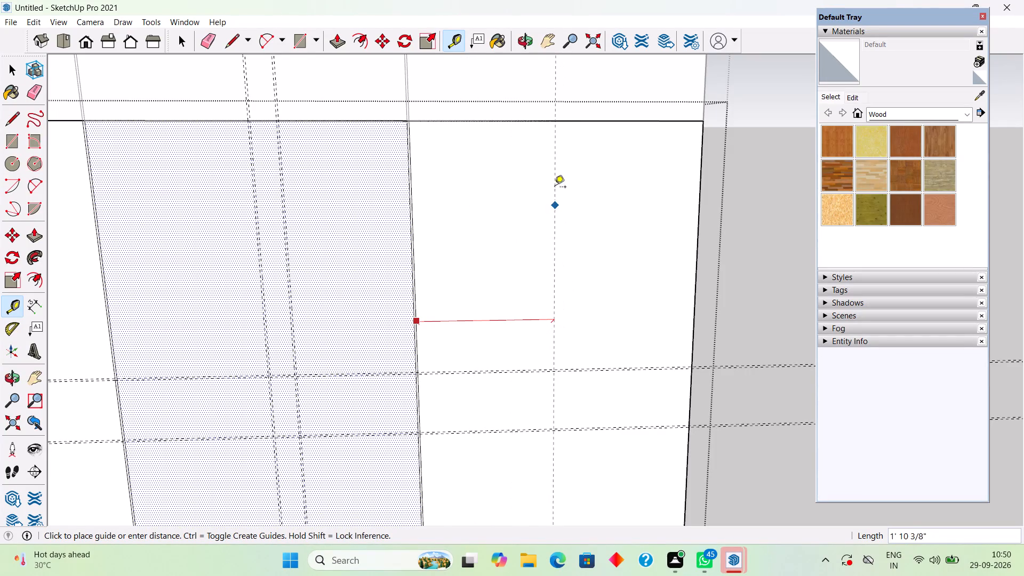
left_click(561, 122)
left_click(561, 201)
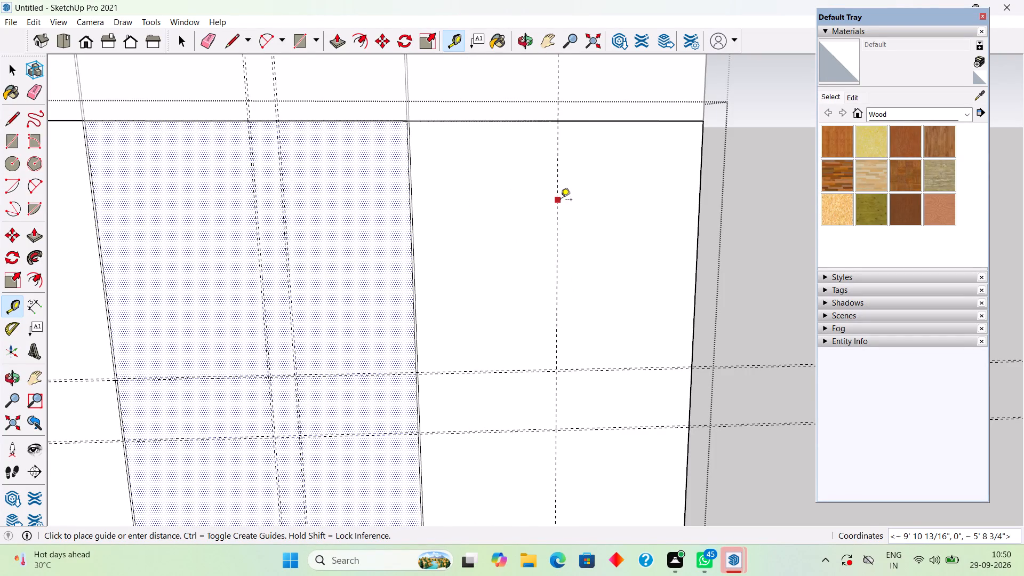
type(".3\"")
key("Return")
Place a vertical guide 1.6' inward from the right bay's outer edge, and offset a second guide 0.3" from it.
scroll(571, 198, "down", 1)
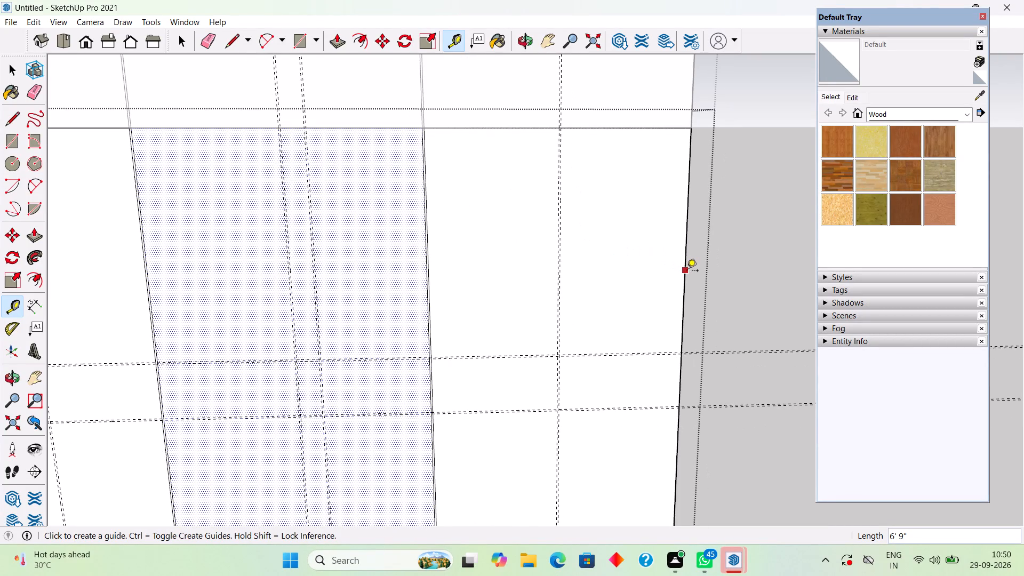
left_click(687, 271)
type("1.6'")
key("Return")
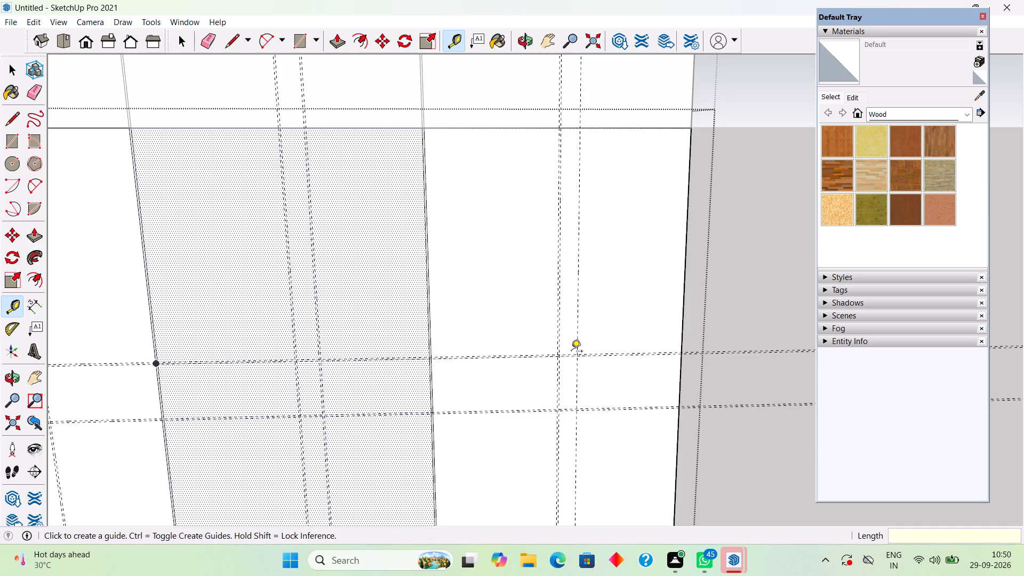
left_click(575, 382)
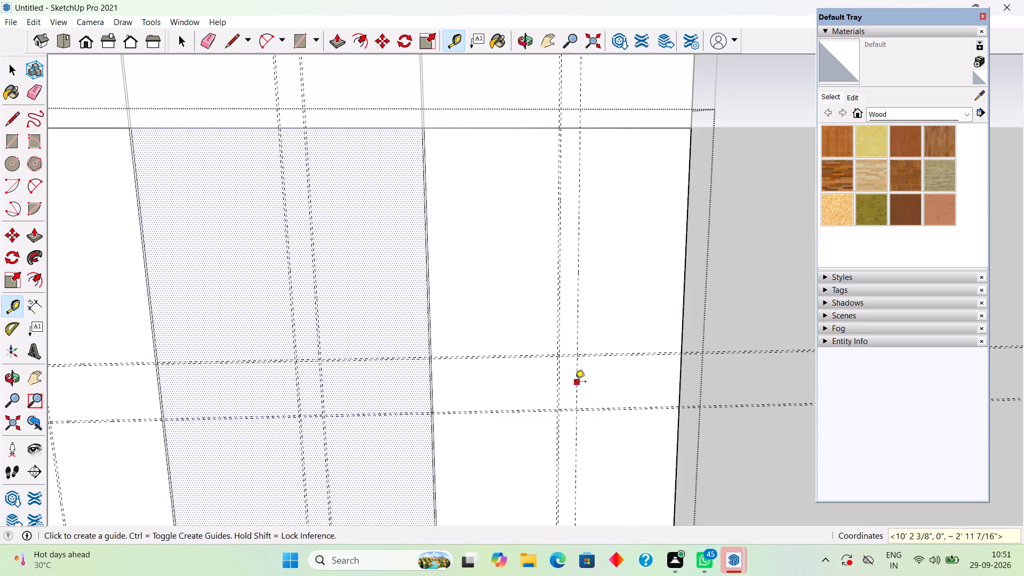
type(".3\"")
key("Return")
key("space")
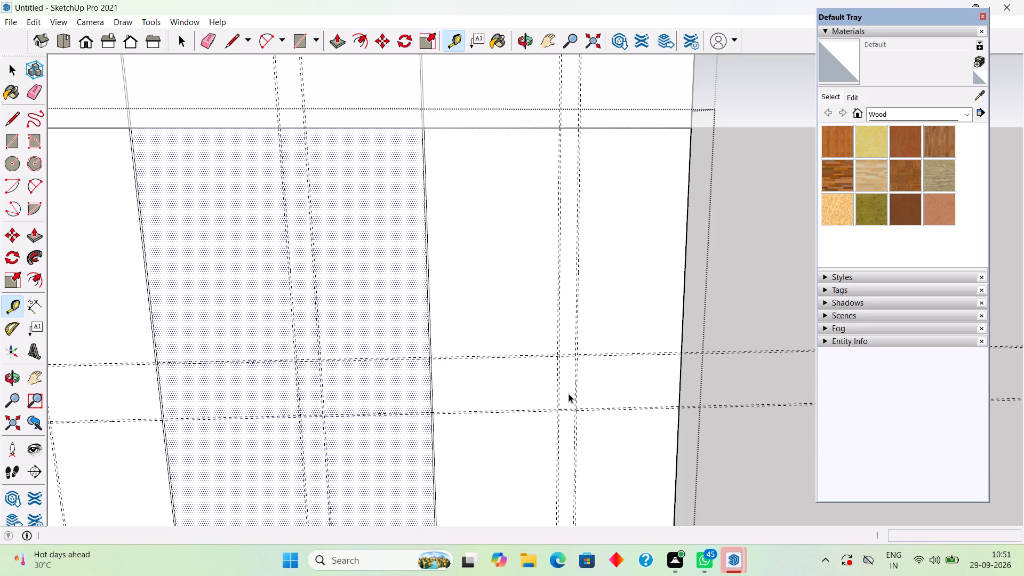
Draw a line about 5/16" long across the mid-bay guide pair on the top edge of the left bay's lower panel.
scroll(569, 394, "down", 9)
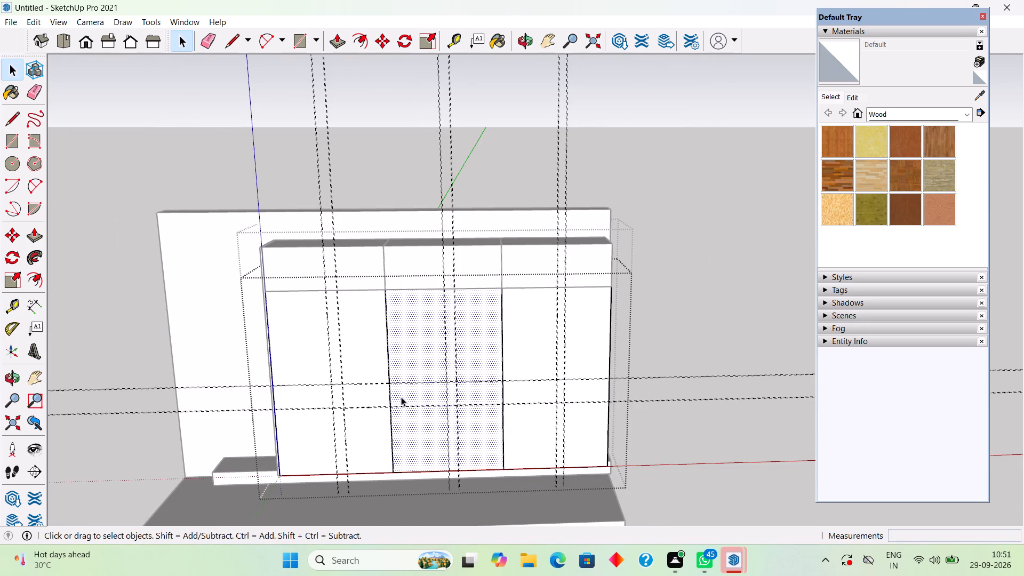
left_click(299, 362)
scroll(301, 344, "up", 7)
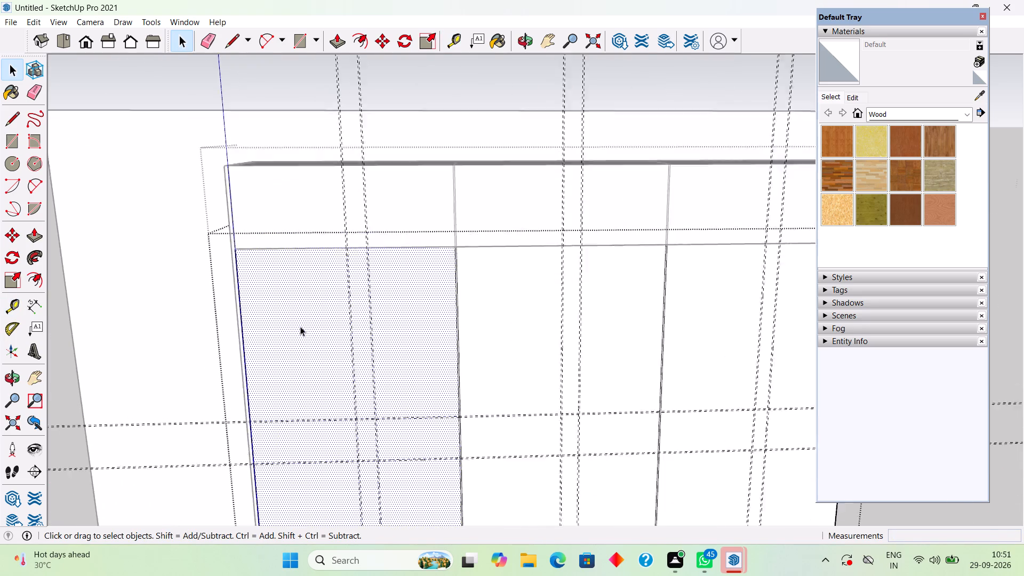
scroll(300, 326, "up", 9)
middle_click_drag(343, 289, 366, 404)
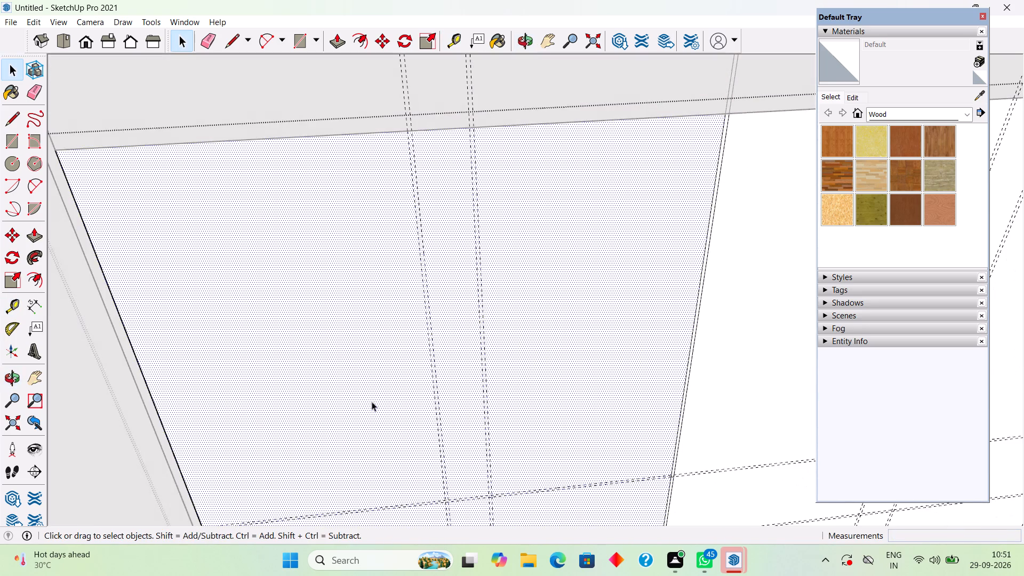
scroll(421, 179, "up", 3)
scroll(408, 124, "up", 10)
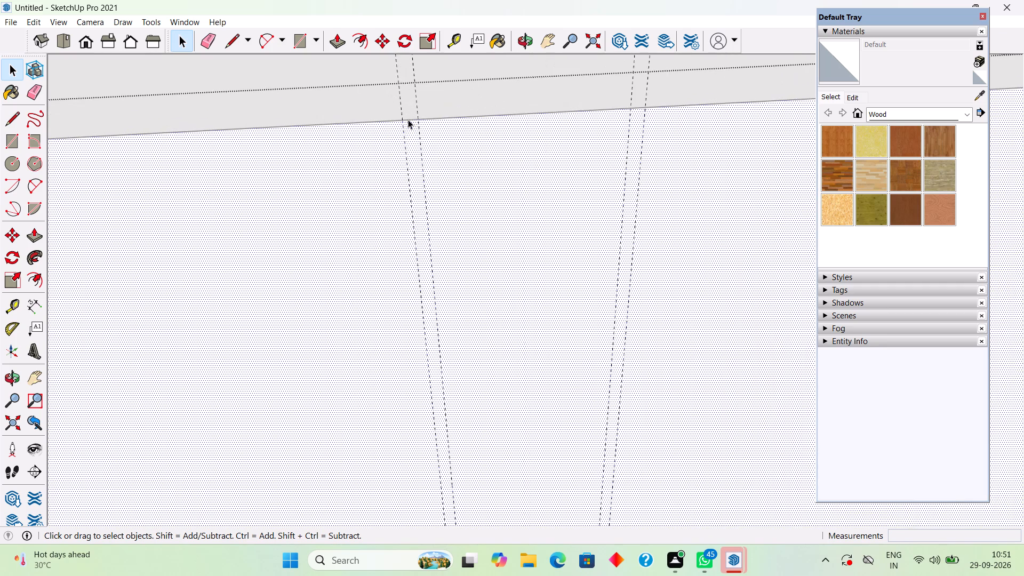
middle_click_drag(408, 119, 413, 144)
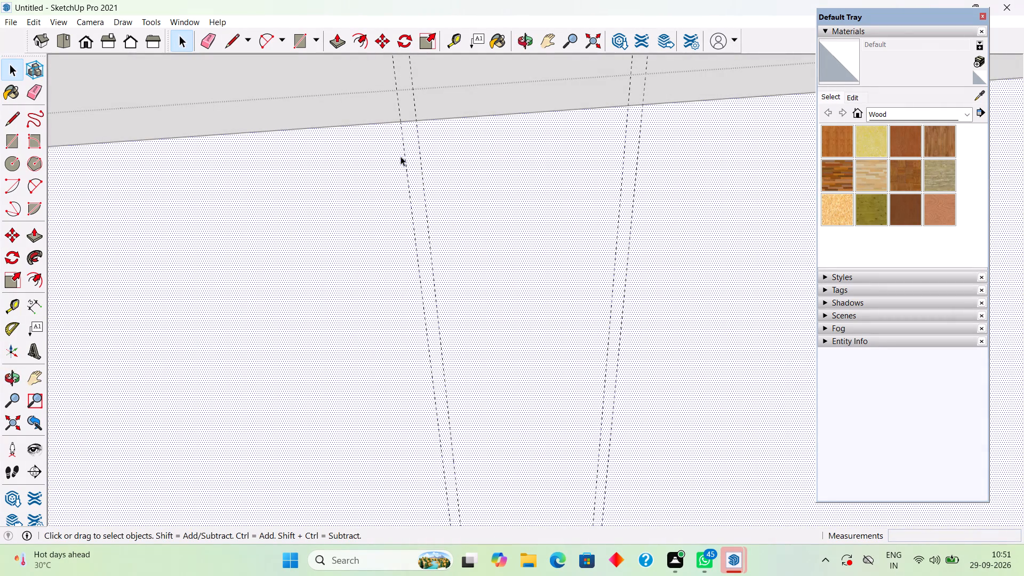
key("l")
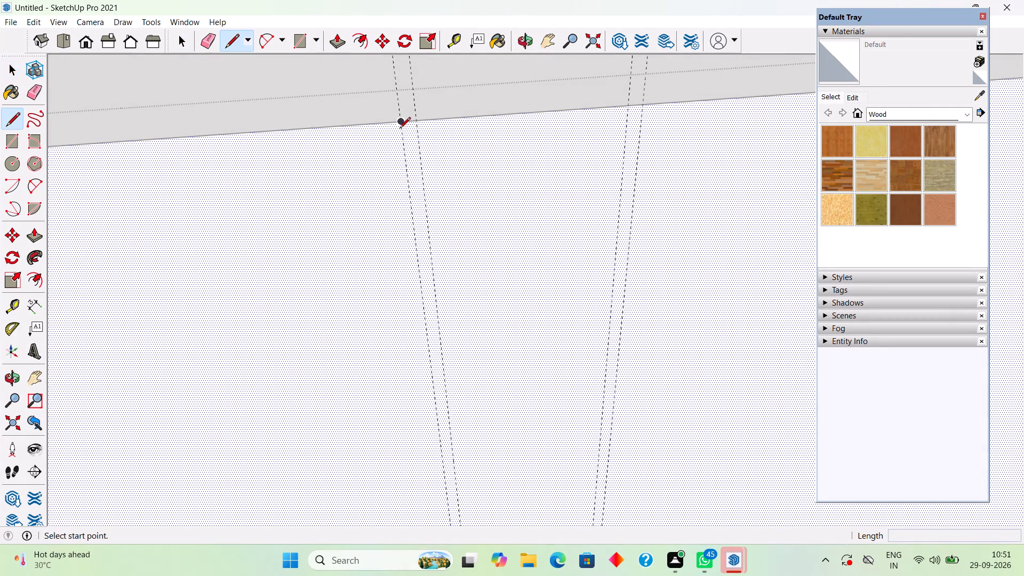
left_click(399, 122)
left_click(414, 120)
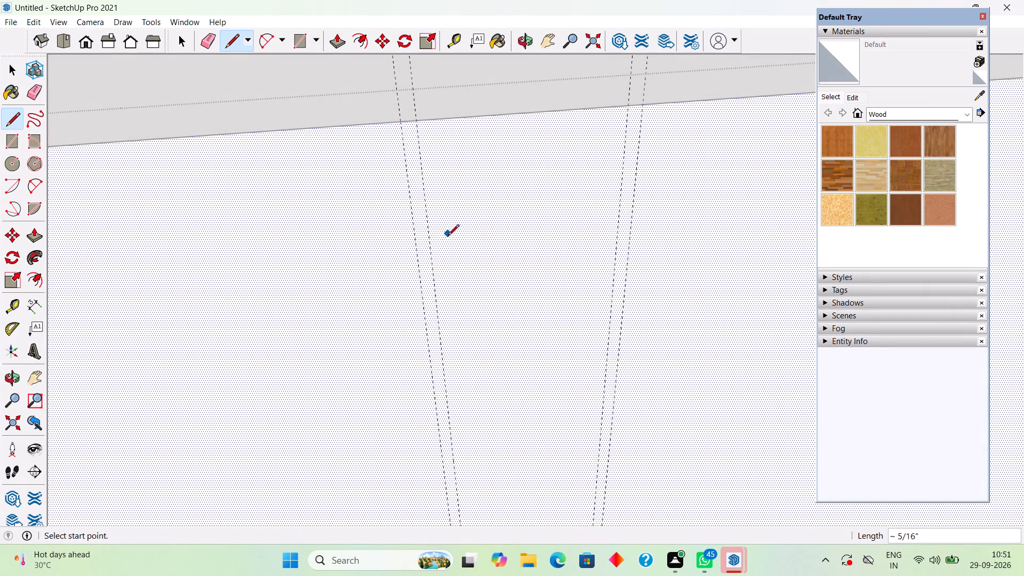
scroll(431, 282, "down", 14)
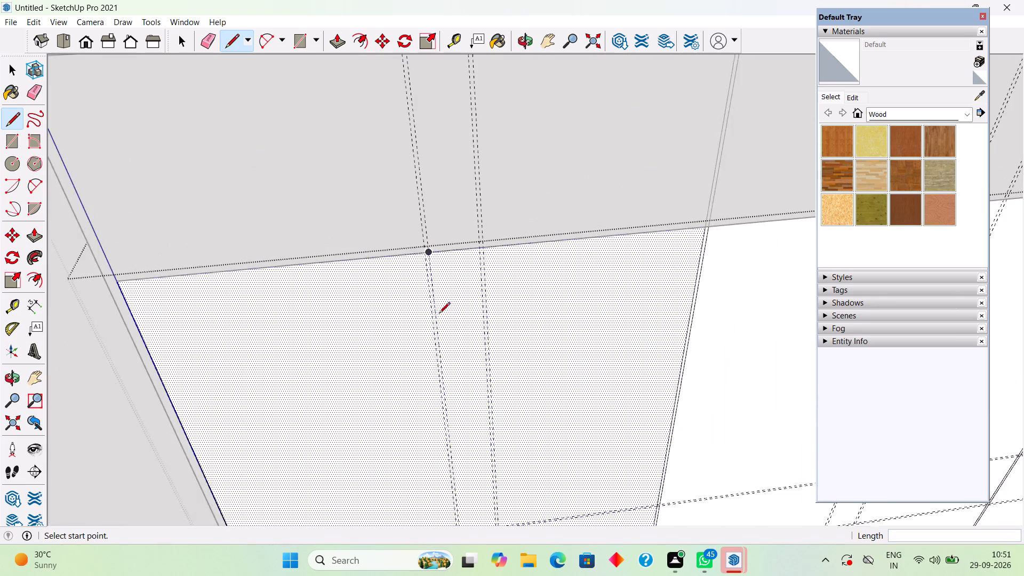
Draw a diagonal about 11 7/16" long in the left bay, from the mid-bay guides at the upper horizontal pair to the off-centre guides at the lower pair.
scroll(439, 314, "down", 5)
scroll(473, 453, "down", 8)
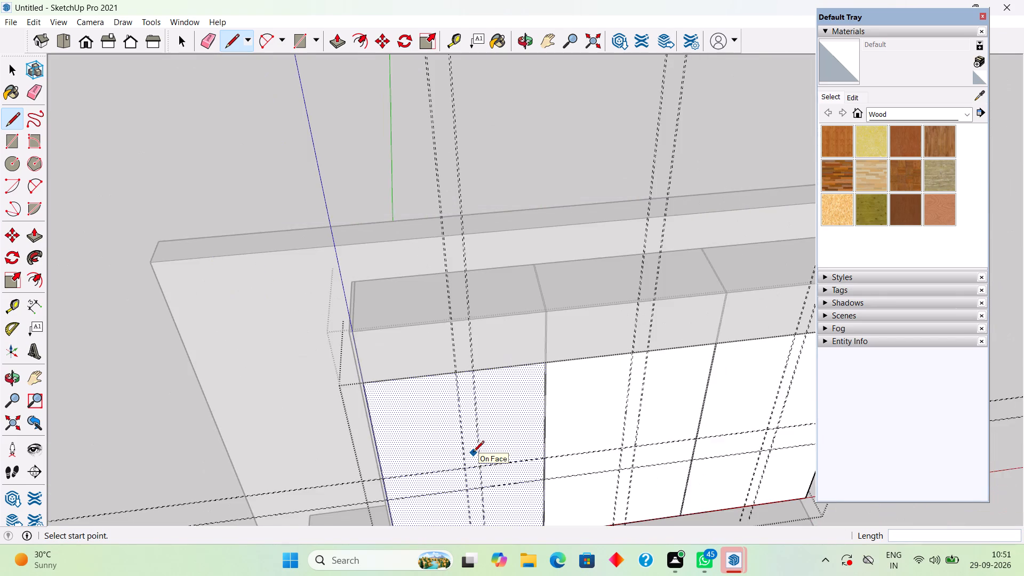
scroll(475, 490, "up", 14)
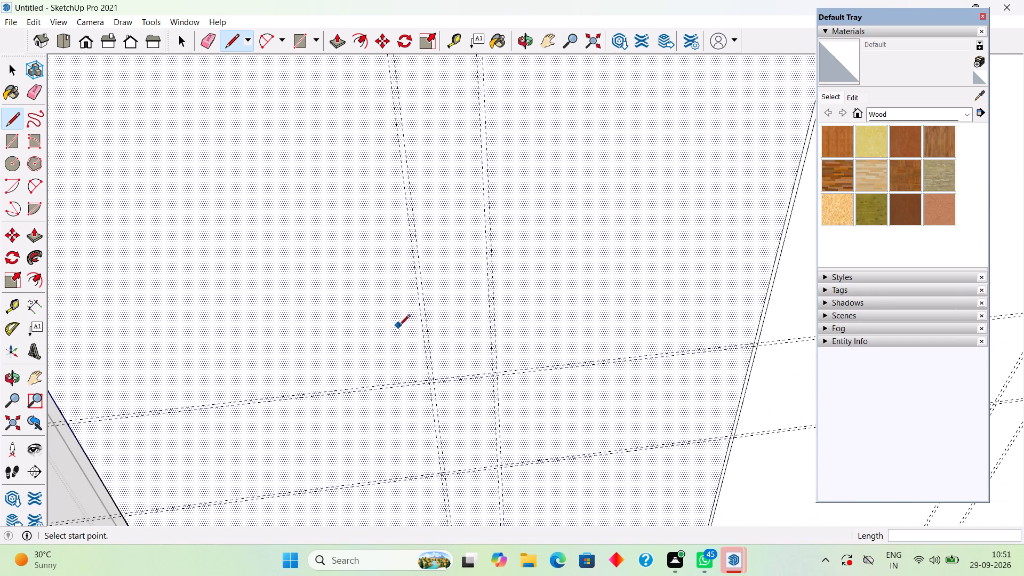
left_click(436, 379)
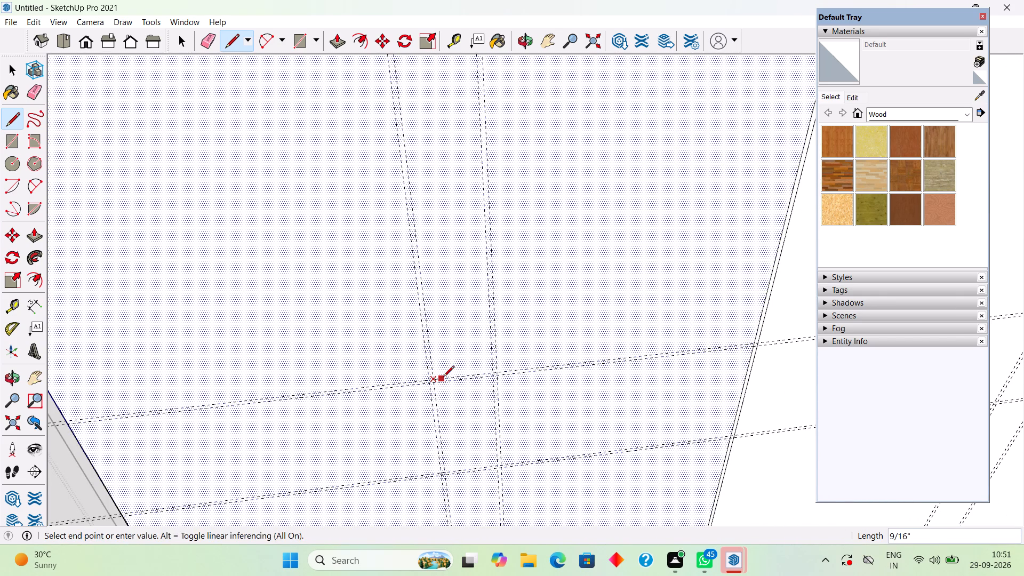
scroll(496, 465, "up", 5)
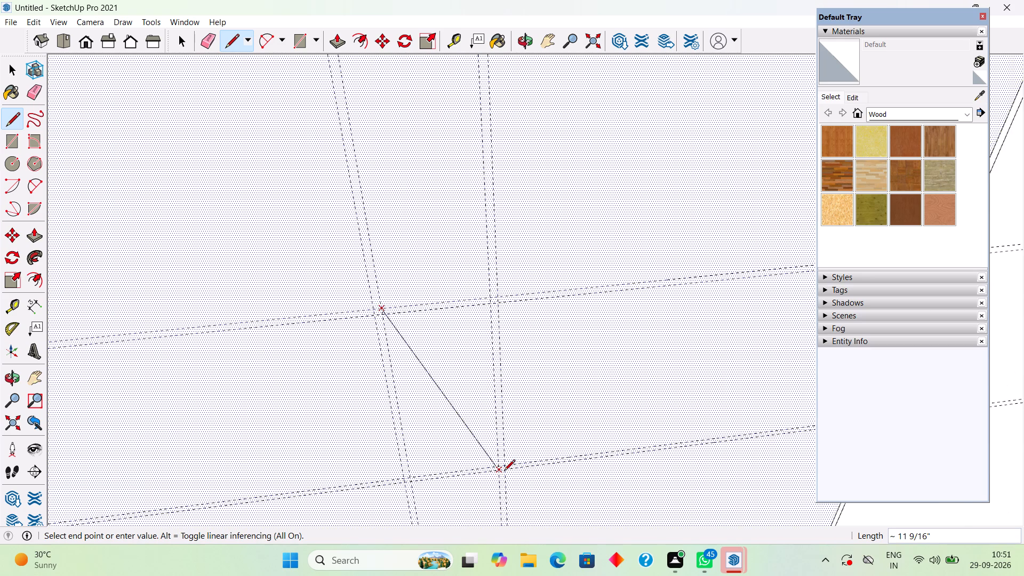
scroll(504, 471, "up", 3)
left_click(503, 463)
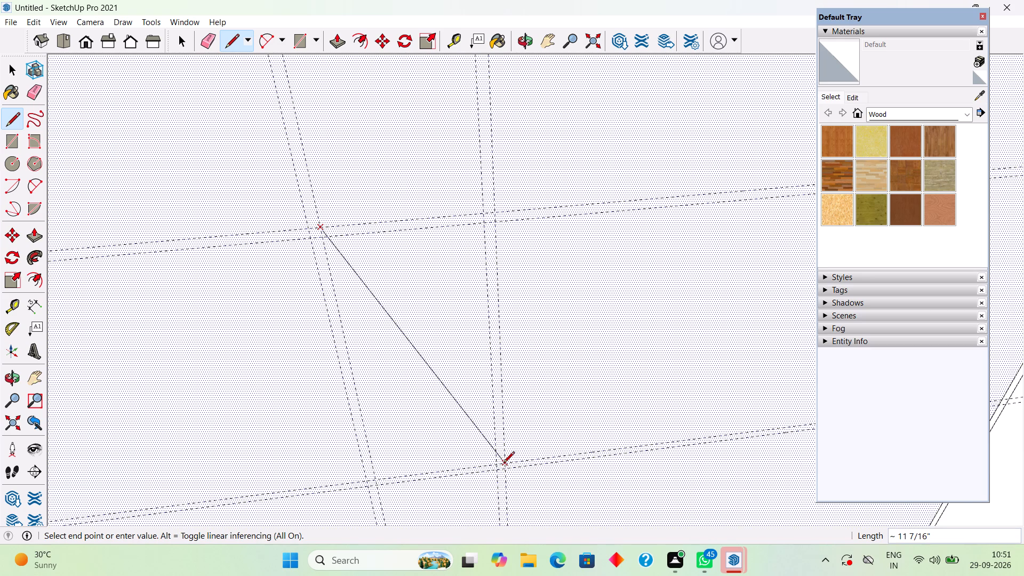
Continue the line about 2' 6 5/16" down the off-centre guide to the left panel's bottom edge, and about 5/16" across to its paired guide.
scroll(503, 463, "down", 18)
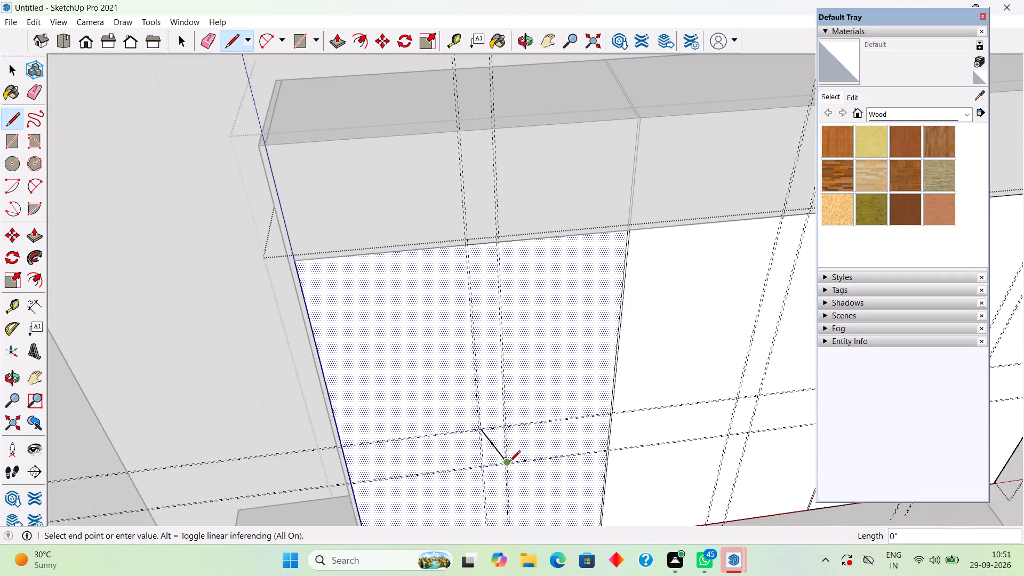
scroll(509, 462, "down", 4)
scroll(512, 511, "down", 4)
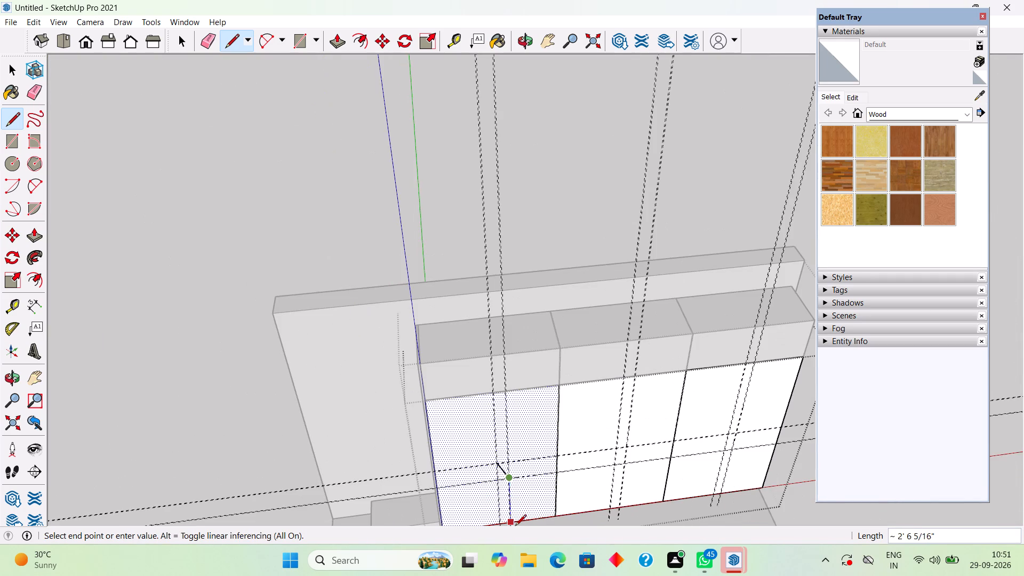
scroll(515, 526, "up", 17)
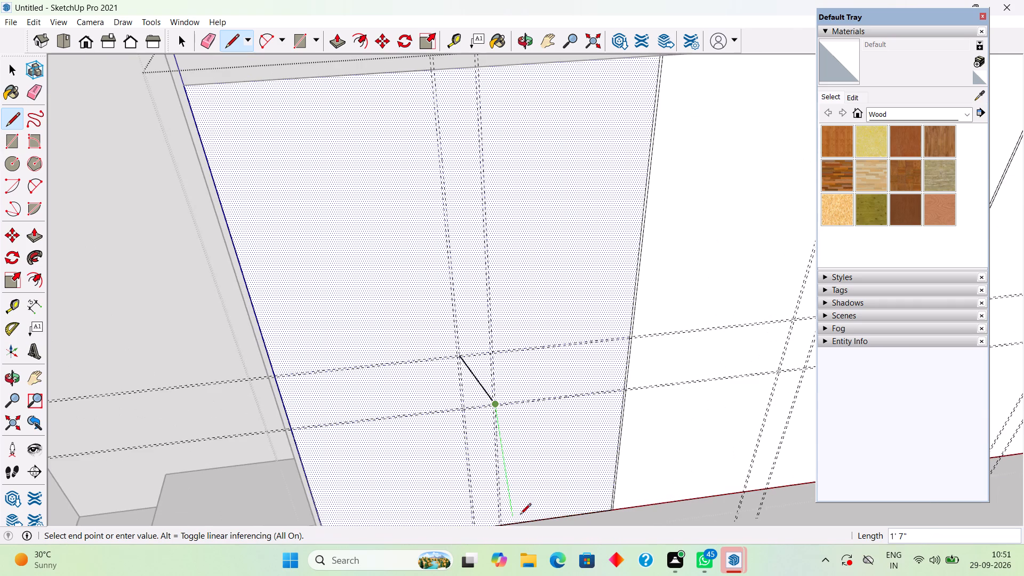
scroll(513, 523, "up", 1)
middle_click_drag(513, 523, 454, 327)
scroll(441, 439, "up", 5)
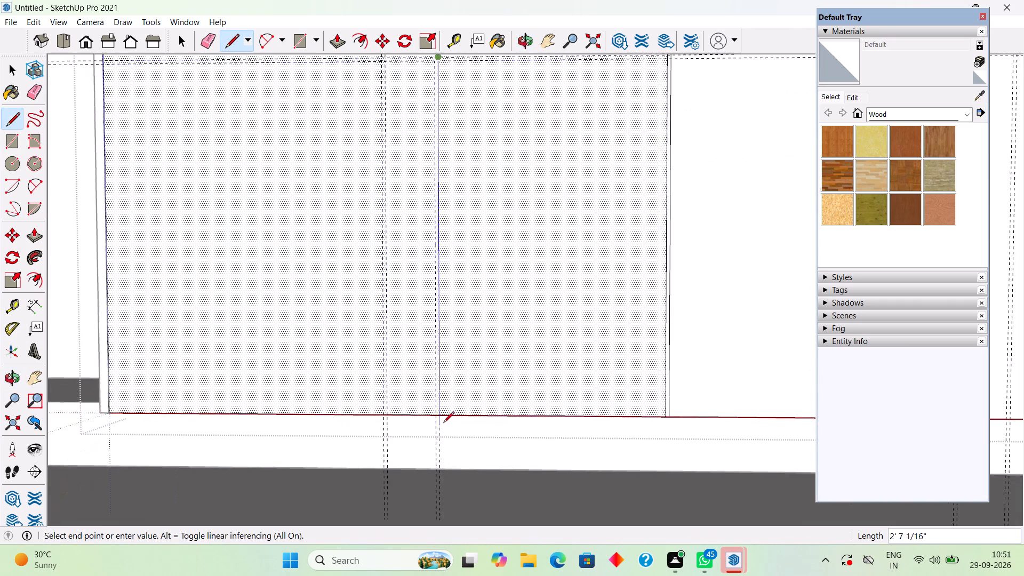
scroll(443, 423, "up", 6)
left_click(437, 407)
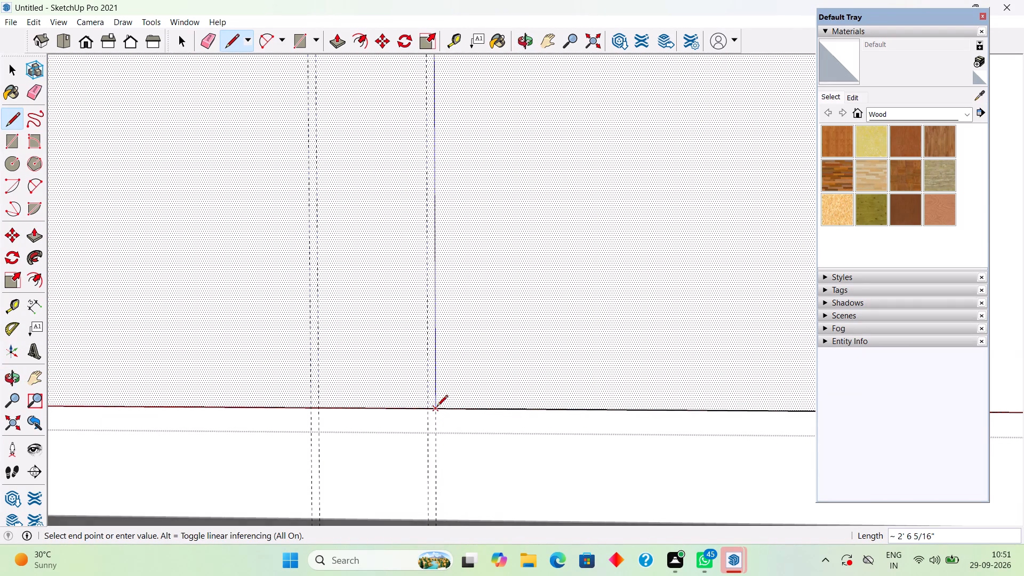
left_click(426, 408)
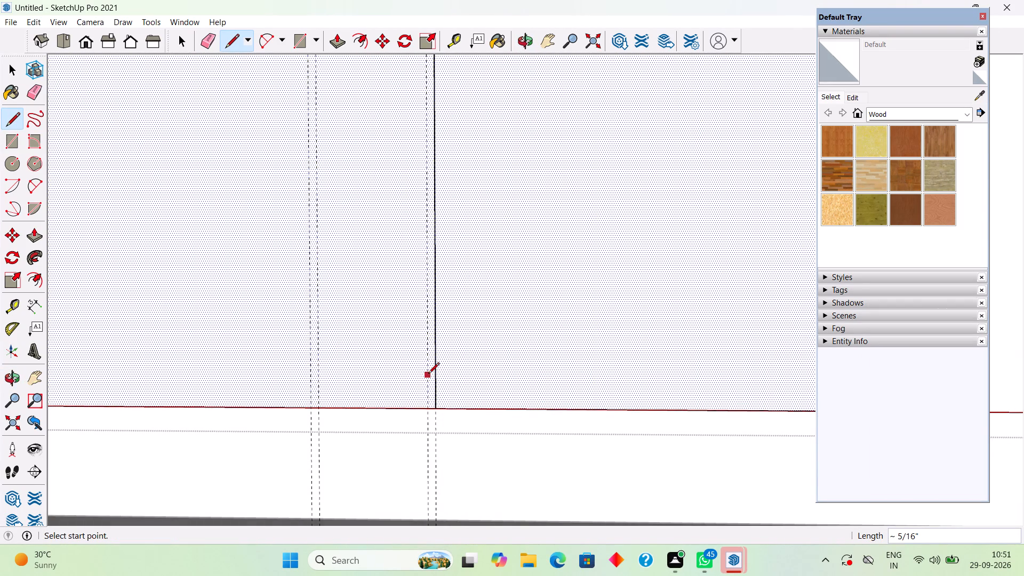
Draw the gap's second vertical line along the other off-centre guide, from the lower horizontal guide pair to the left panel's bottom edge.
scroll(427, 316, "down", 15)
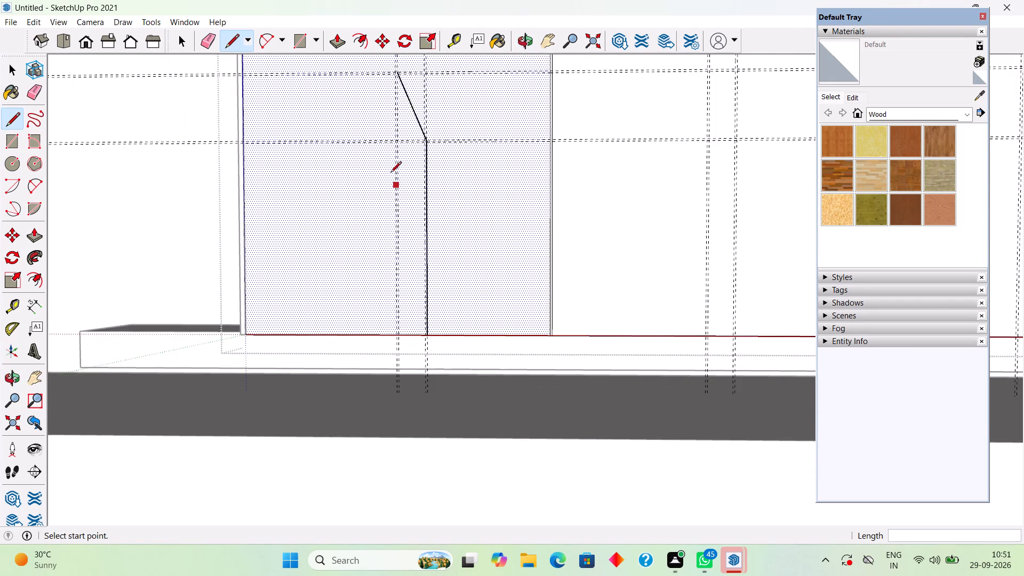
scroll(405, 143, "up", 12)
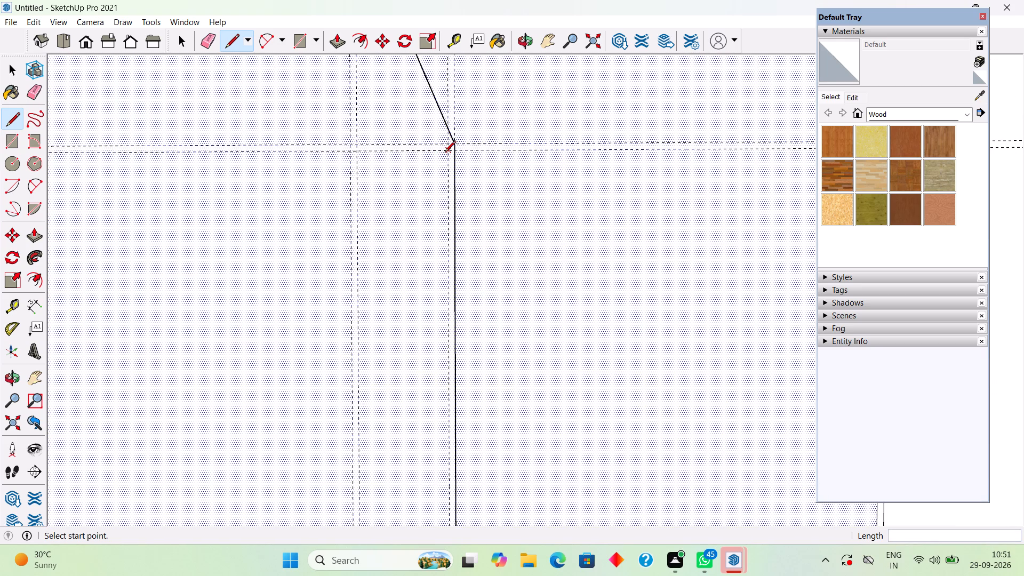
left_click(445, 153)
left_click(447, 153)
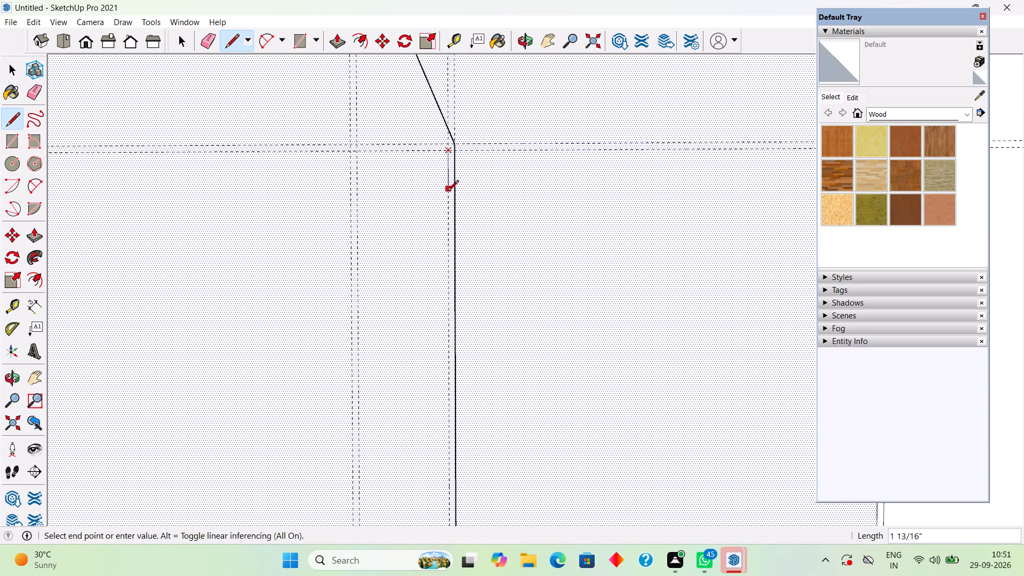
scroll(439, 412, "down", 10)
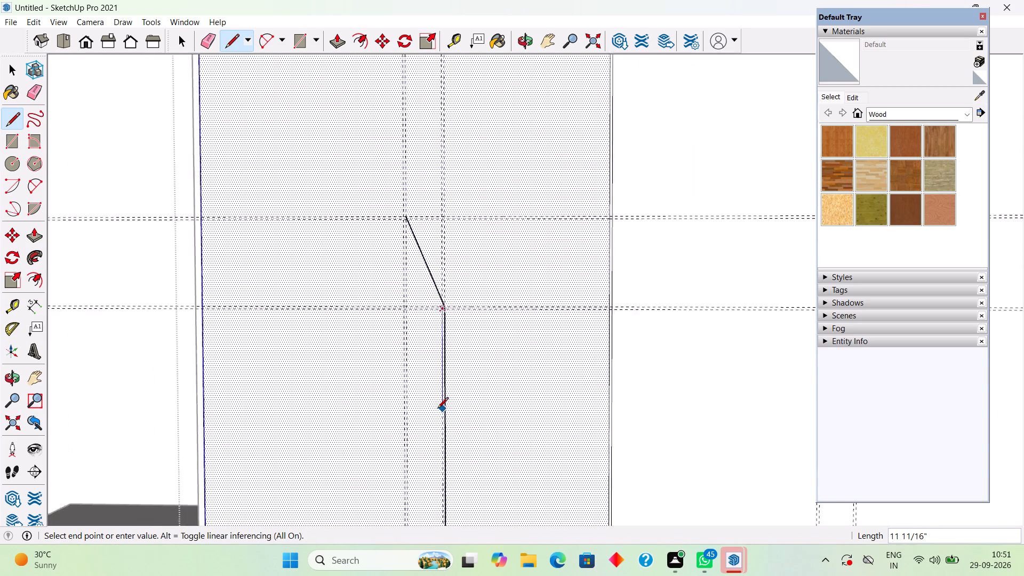
scroll(437, 409, "down", 11)
scroll(442, 454, "up", 10)
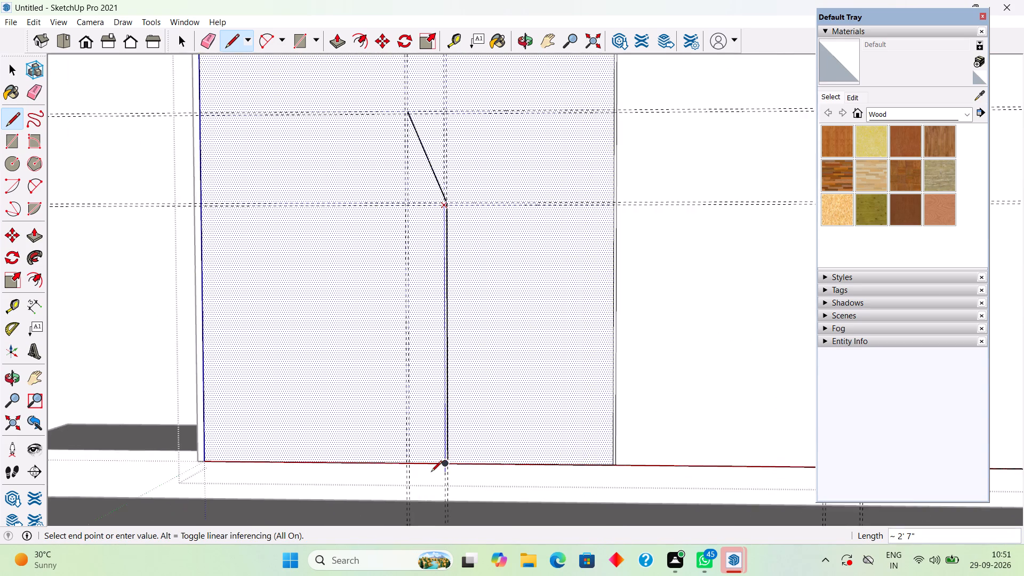
scroll(431, 473, "up", 5)
left_click(454, 457)
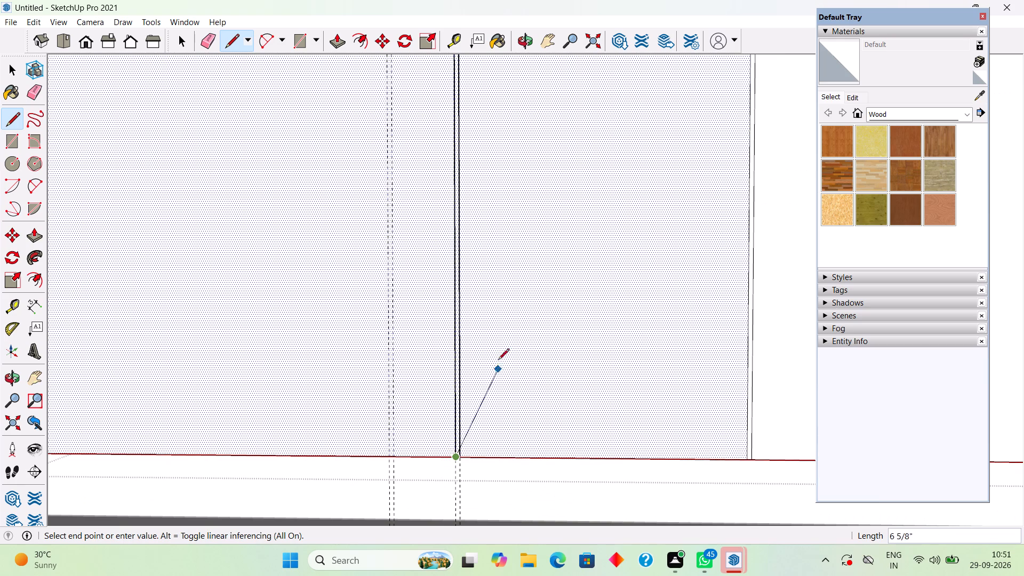
Draw a line about 5/16" long joining the bottom ends of the left bay's two vertical gap lines.
scroll(450, 485, "up", 13)
scroll(463, 412, "up", 1)
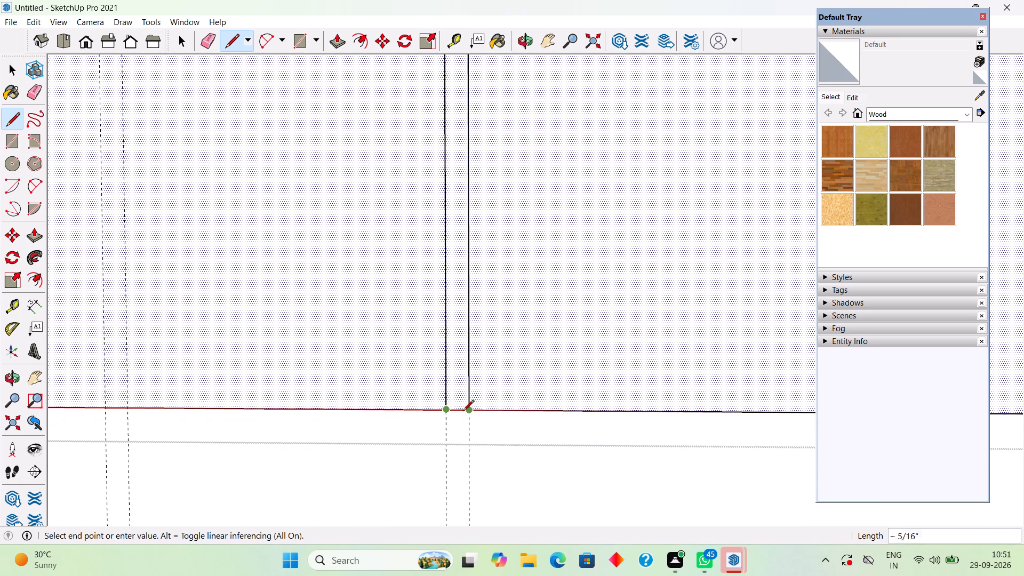
scroll(463, 412, "up", 1)
left_click(471, 412)
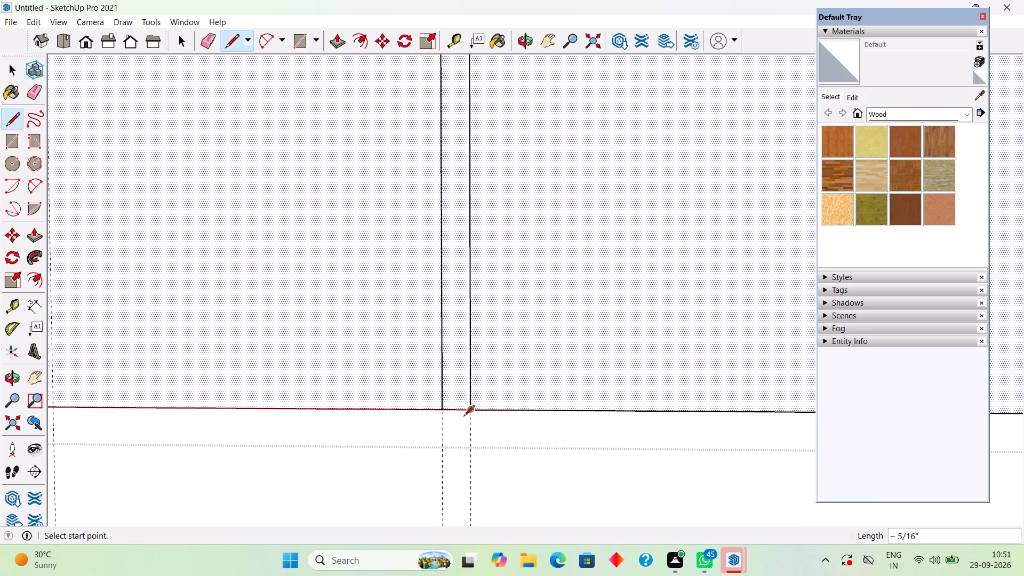
key("space")
Draw the gap's second diagonal about 11 7/16" long, from the outer mid-bay guide at the upper horizontal pair to the second vertical line's upper end.
middle_click_drag(411, 276, 422, 311)
scroll(421, 309, "down", 10)
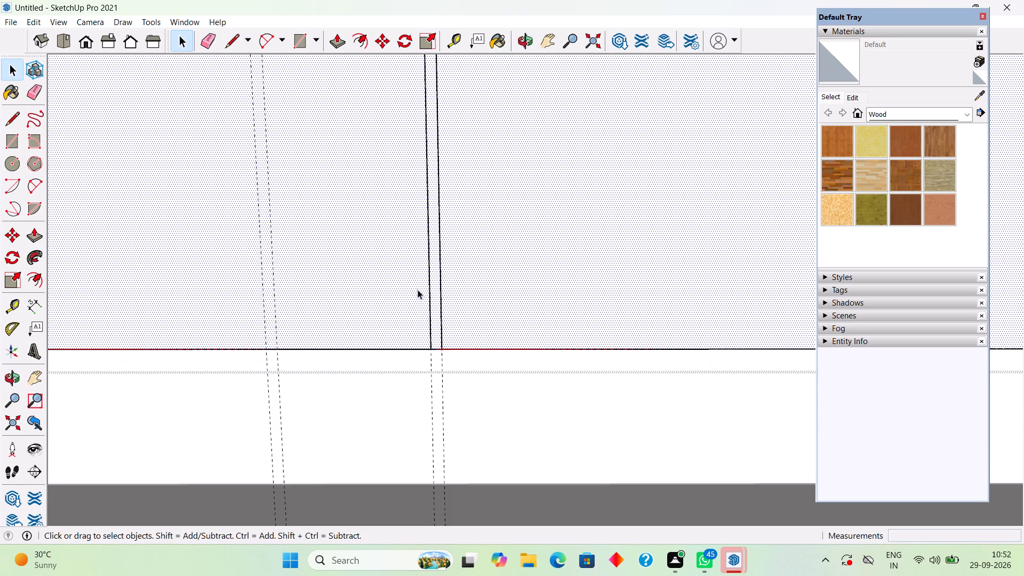
scroll(418, 290, "down", 16)
middle_click_drag(420, 266, 497, 472)
scroll(459, 173, "up", 3)
middle_click_drag(436, 132, 436, 134)
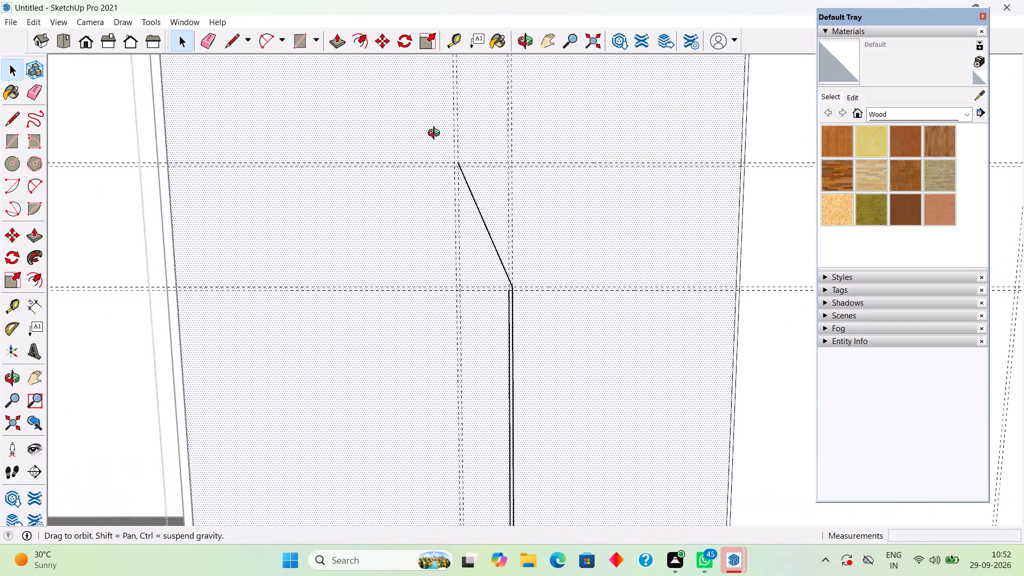
middle_click_drag(436, 134, 476, 215)
scroll(528, 332, "up", 2)
key("l")
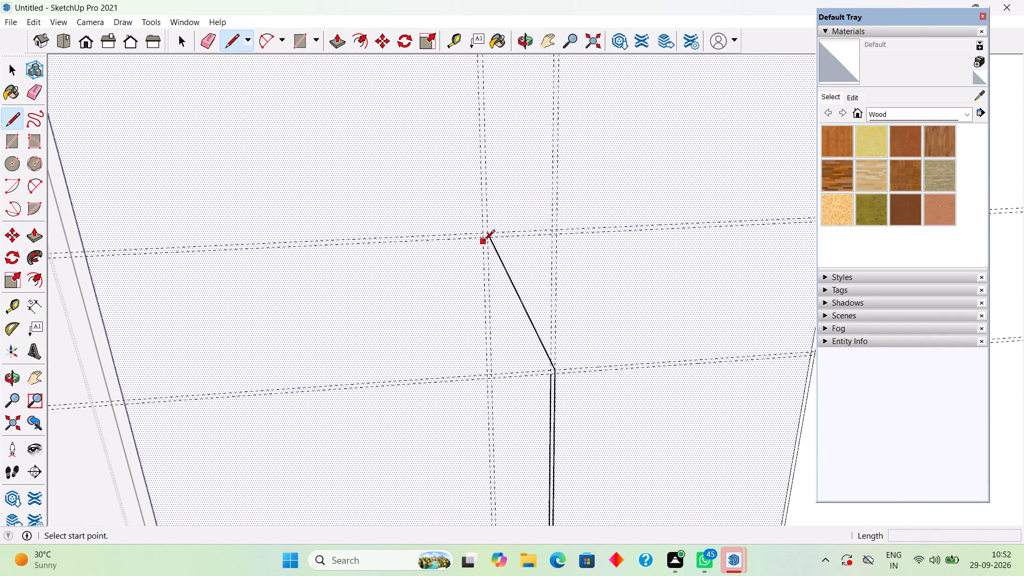
scroll(481, 239, "up", 6)
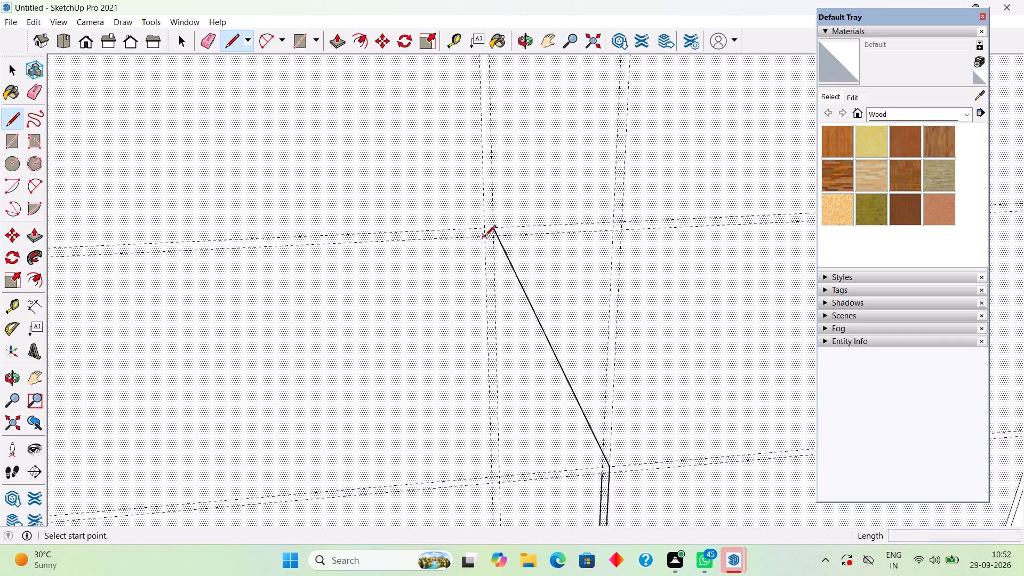
left_click(485, 237)
left_click(604, 473)
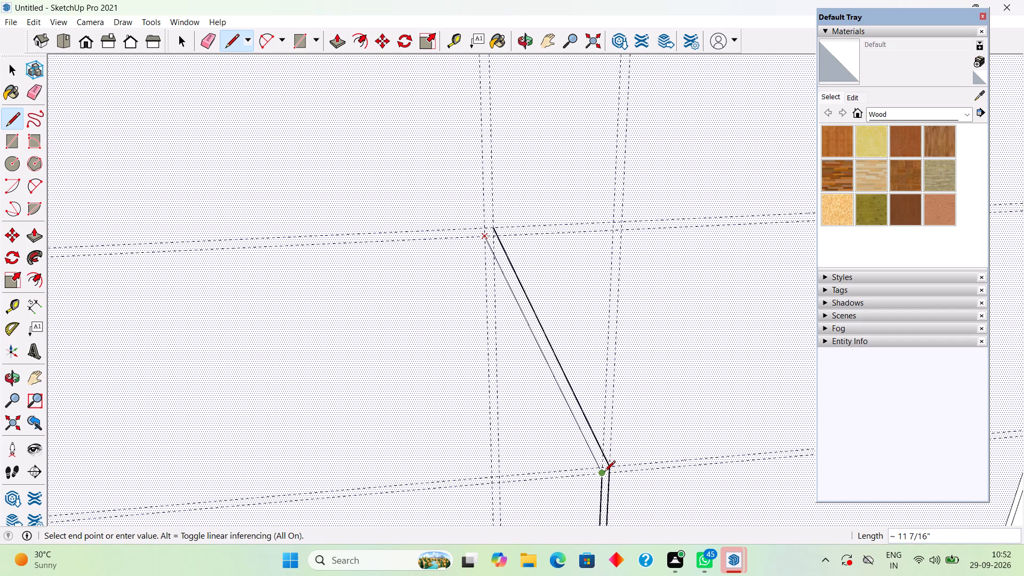
scroll(453, 192, "down", 7)
key("space")
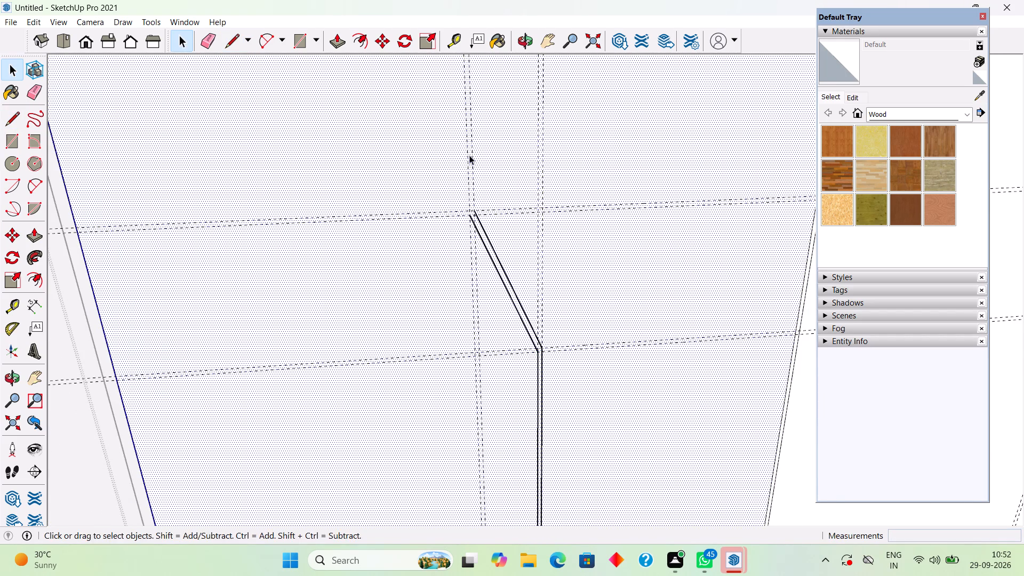
Draw a 3' 4 1/2" line along the outer mid-bay guide, from the left panel's top edge to the second diagonal's upper end.
middle_click_drag(469, 155, 499, 318)
scroll(499, 318, "down", 8)
scroll(459, 156, "up", 4)
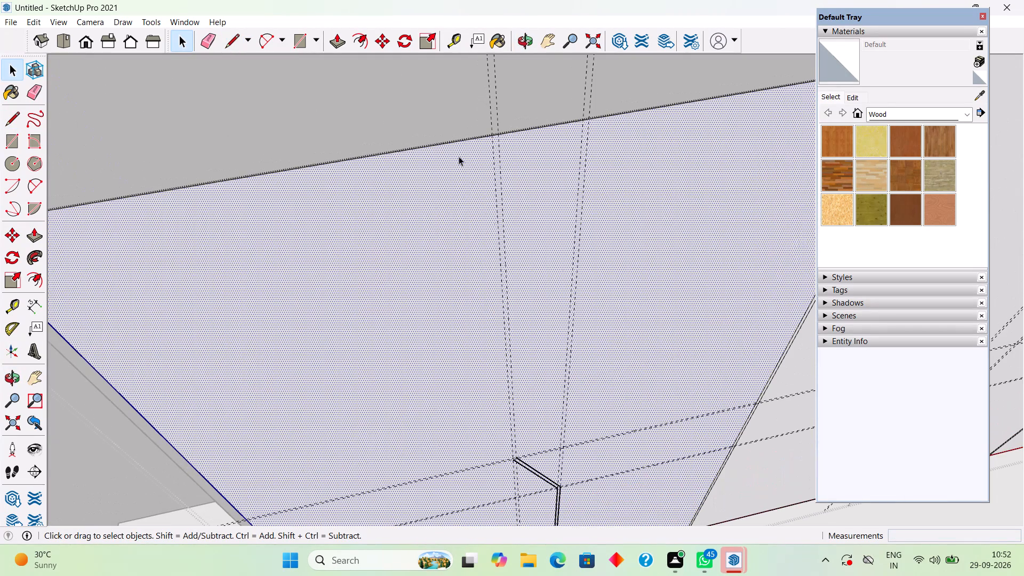
key("l")
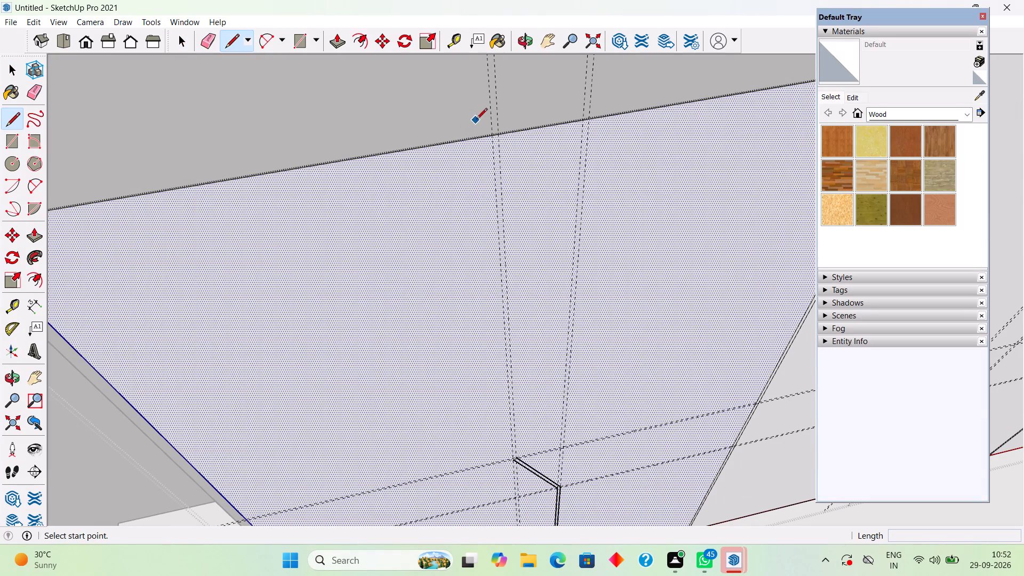
scroll(493, 138, "up", 9)
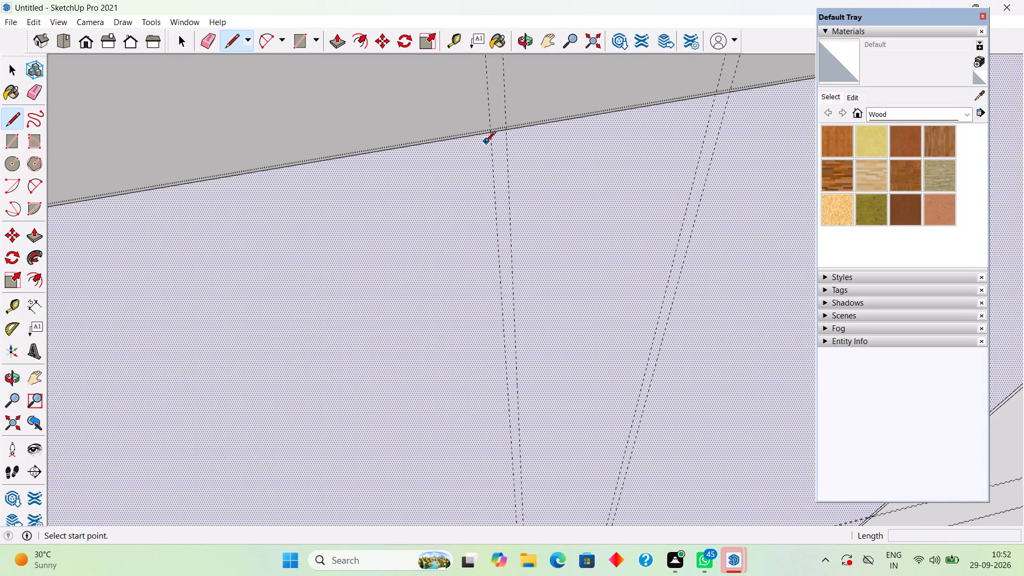
scroll(495, 133, "up", 10)
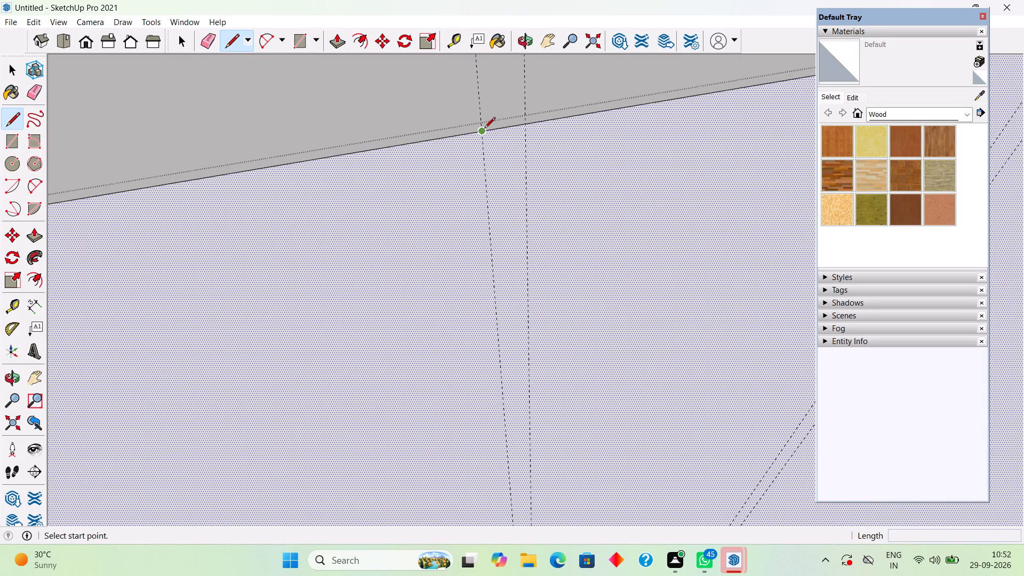
left_click(480, 134)
scroll(481, 173, "down", 19)
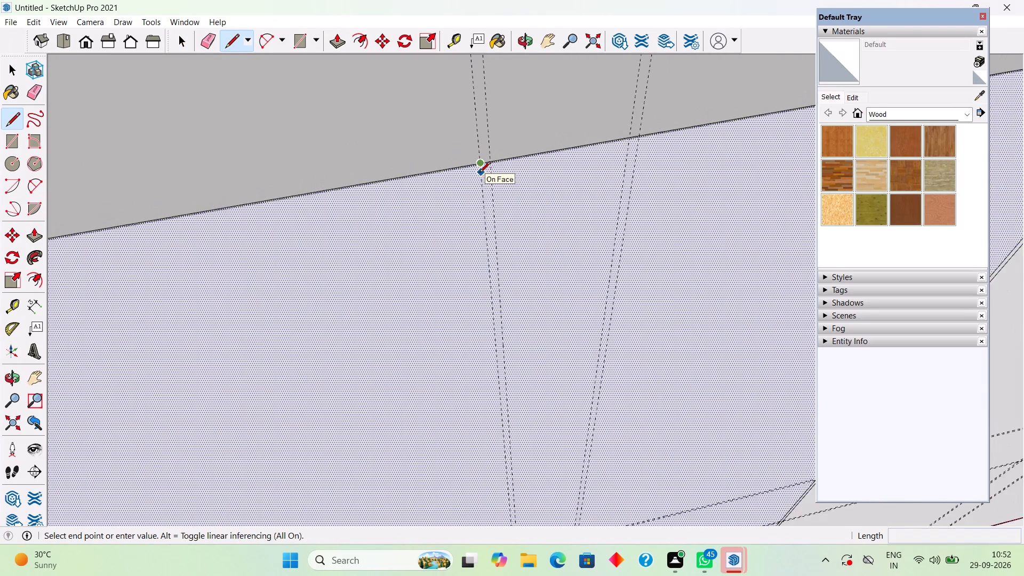
scroll(499, 407, "up", 4)
scroll(503, 421, "down", 7)
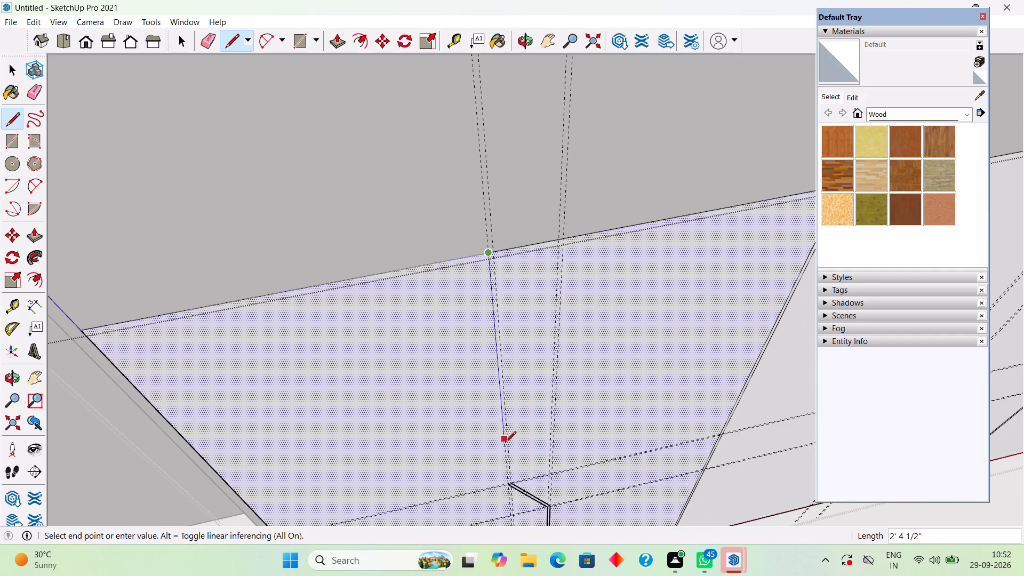
scroll(505, 501, "up", 11)
left_click(516, 445)
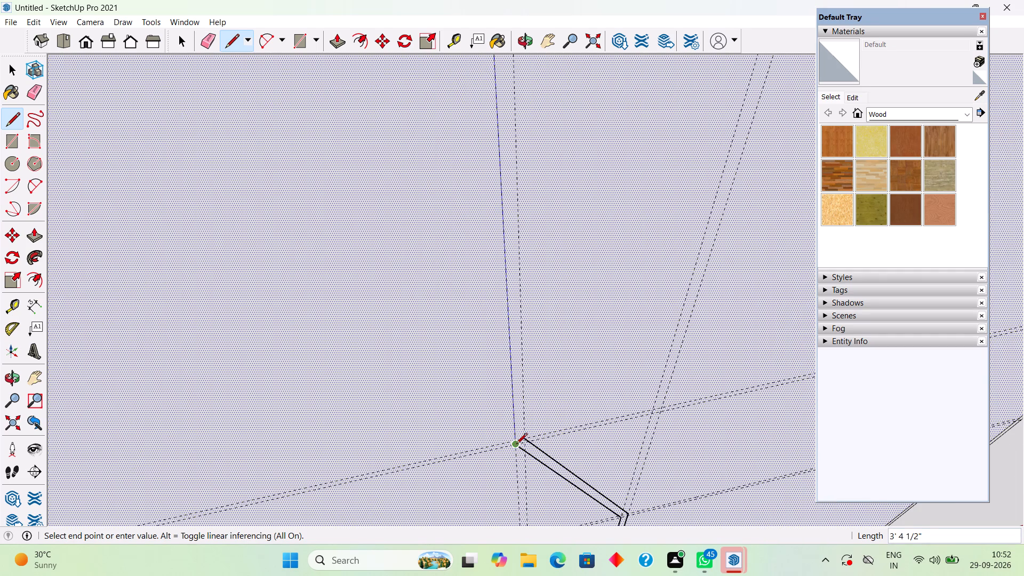
key("space")
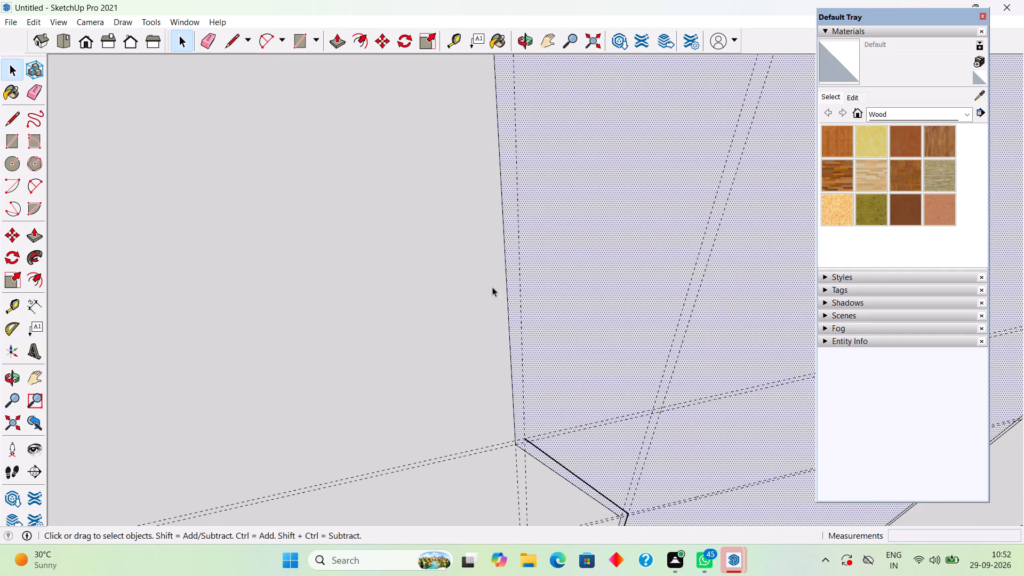
Draw a line about 3' 4 3/16" long along the left bay's inner mid-bay guide, from the panel's top edge to the inner diagonal's upper end.
scroll(493, 209, "down", 16)
middle_click_drag(485, 212, 501, 367)
scroll(516, 132, "up", 2)
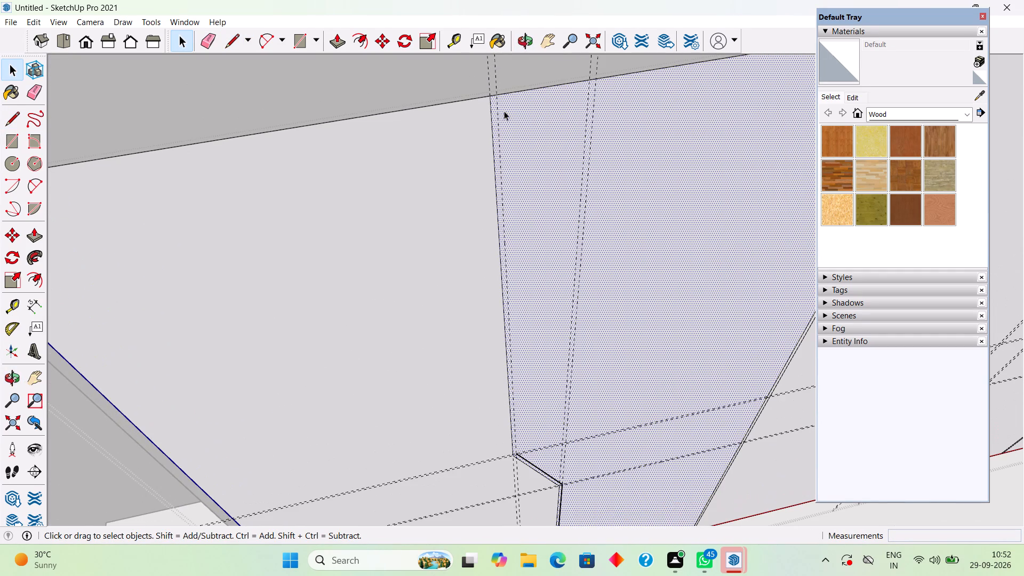
key("l")
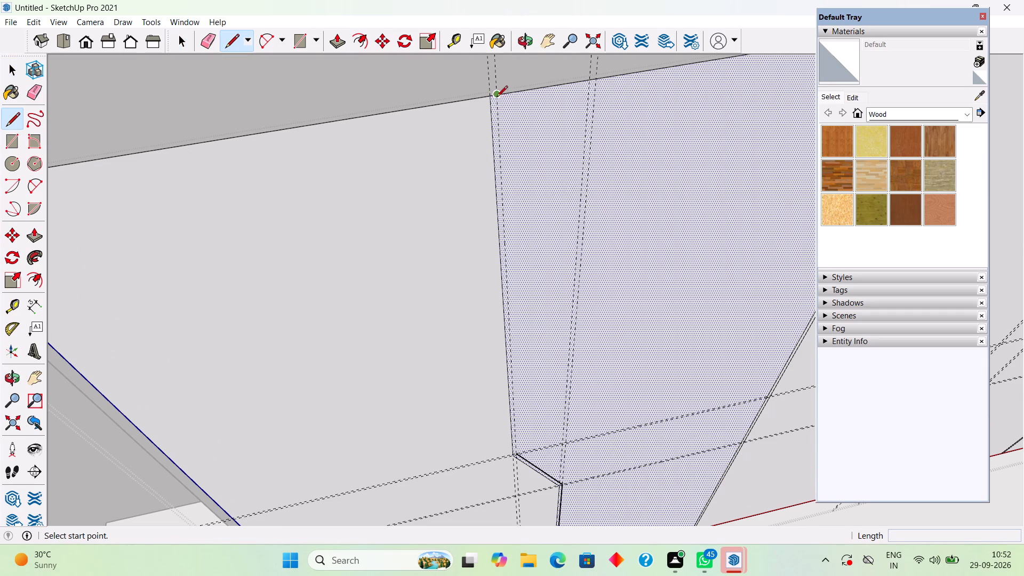
left_click(497, 98)
scroll(521, 455, "up", 1)
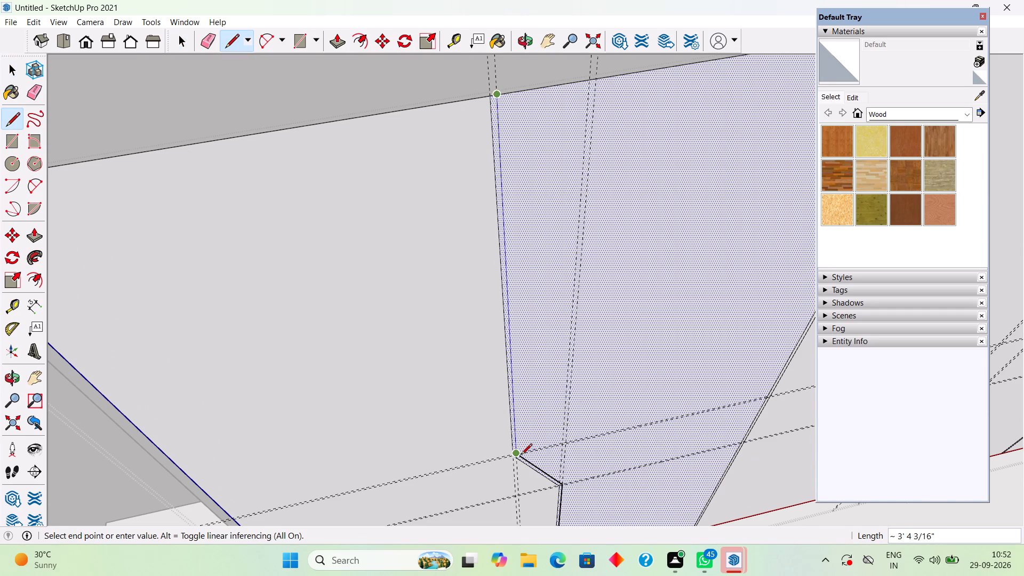
scroll(521, 455, "up", 6)
left_click(521, 455)
scroll(523, 434, "down", 7)
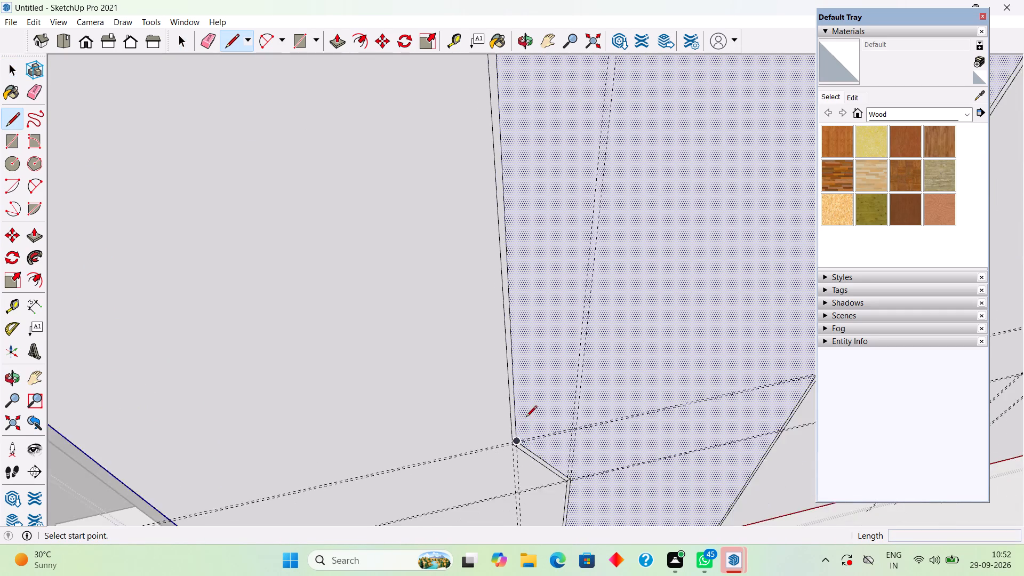
scroll(526, 418, "down", 1)
key("space")
Push/Pull the left bay's zigzag gap strip by 0.3".
scroll(518, 358, "down", 1)
scroll(516, 387, "up", 4)
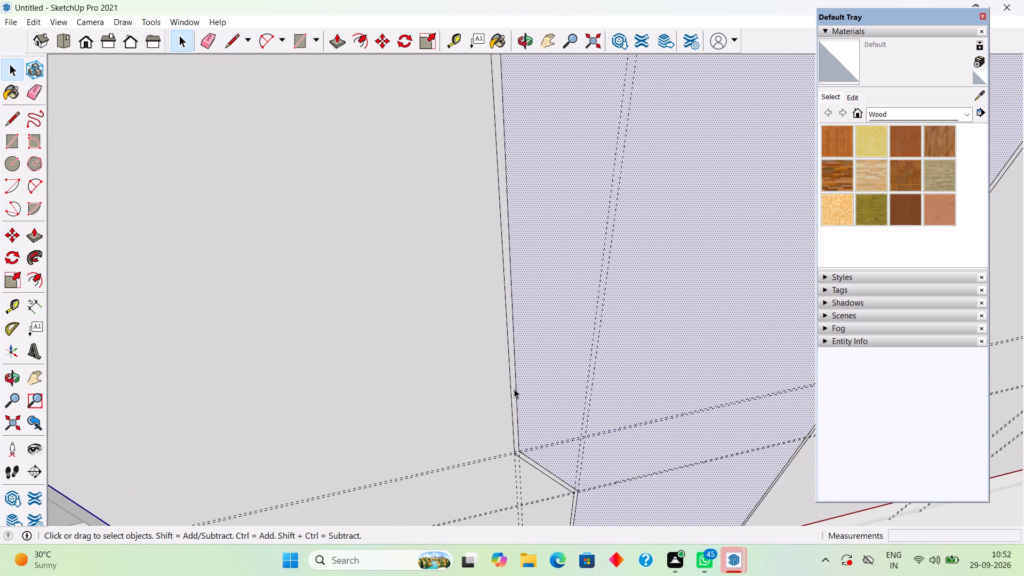
left_click(514, 389)
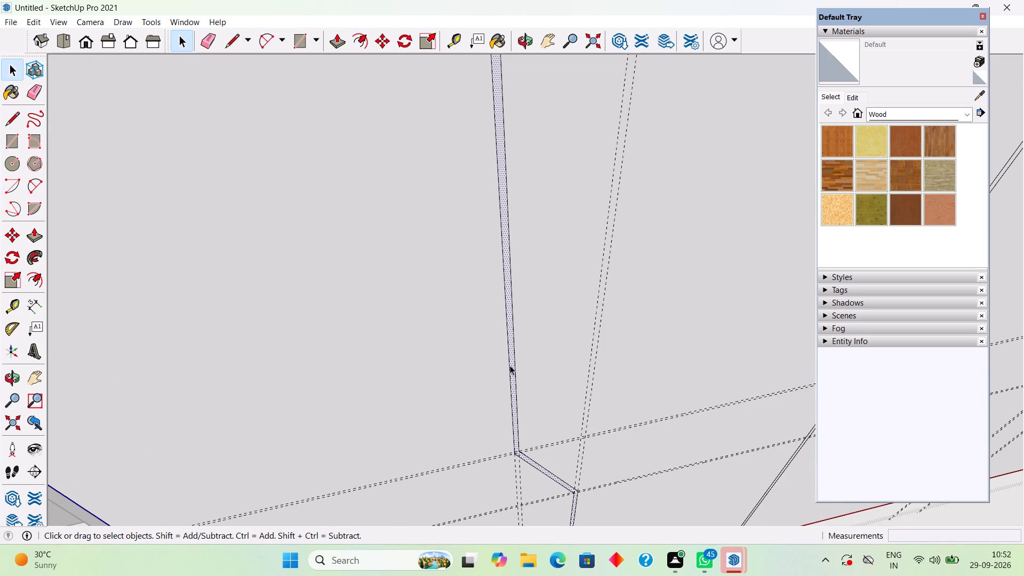
scroll(498, 282, "down", 11)
scroll(477, 138, "up", 9)
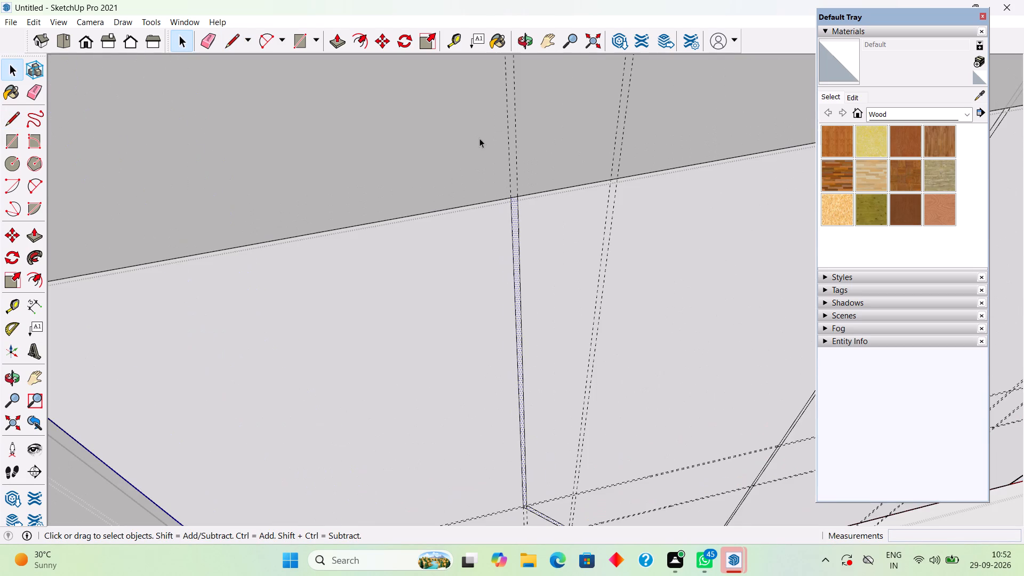
scroll(498, 170, "down", 14)
scroll(548, 508, "up", 3)
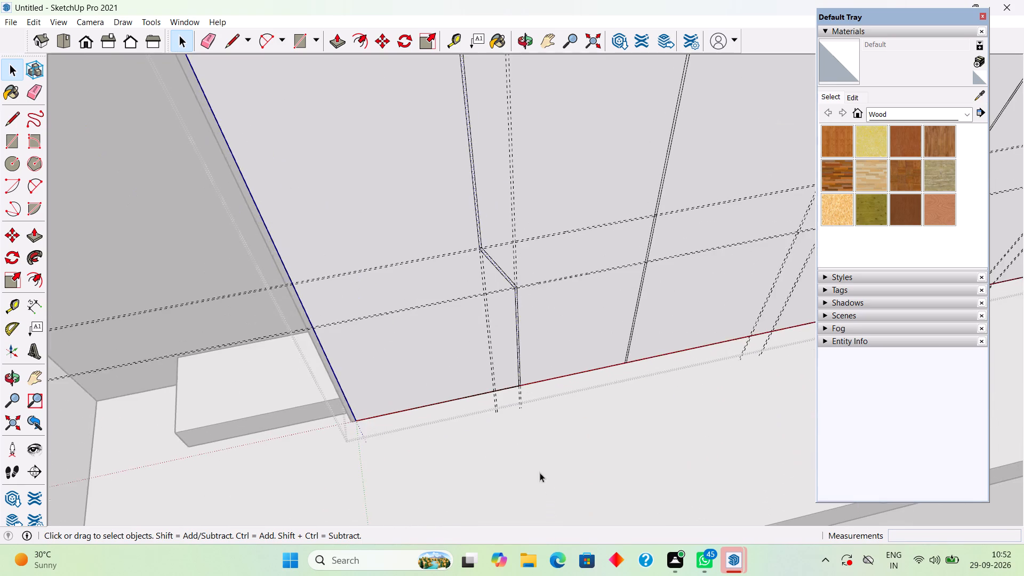
scroll(540, 473, "up", 6)
middle_click_drag(506, 373, 491, 260)
scroll(500, 293, "up", 7)
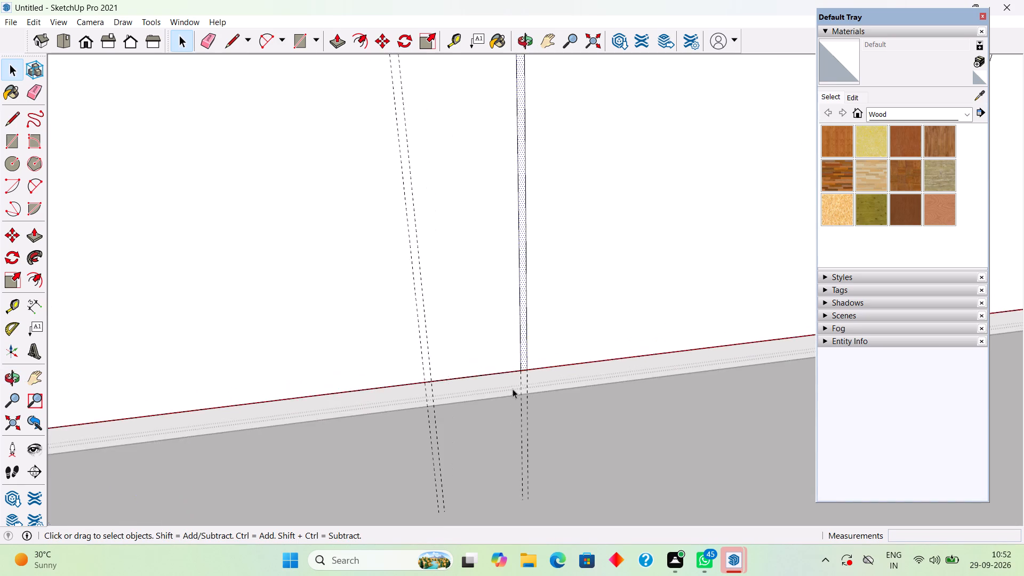
middle_click_drag(513, 389, 513, 296)
scroll(546, 333, "up", 4)
middle_click_drag(532, 339, 525, 266)
middle_click_drag(499, 324, 495, 237)
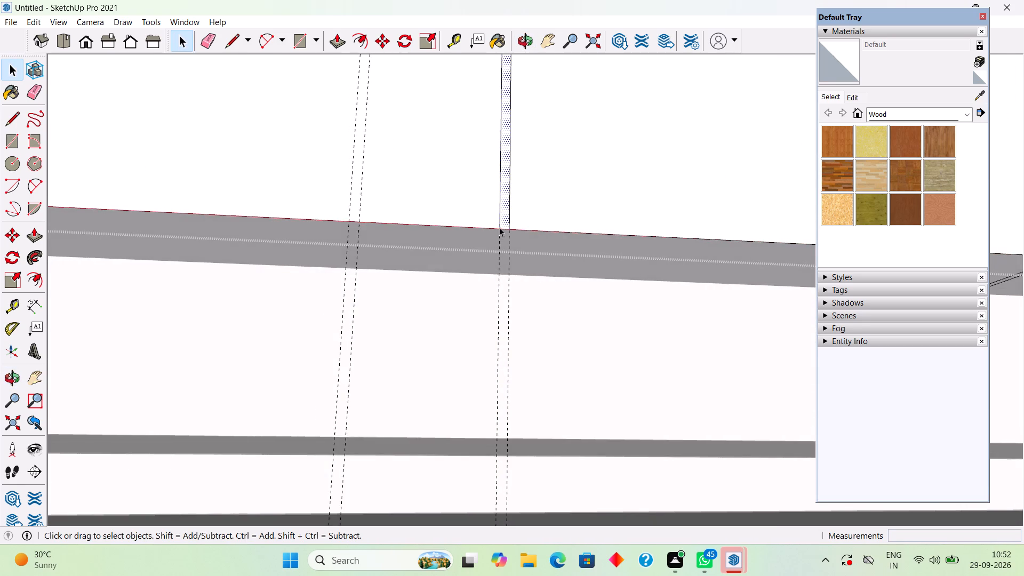
scroll(501, 224, "up", 2)
key("p")
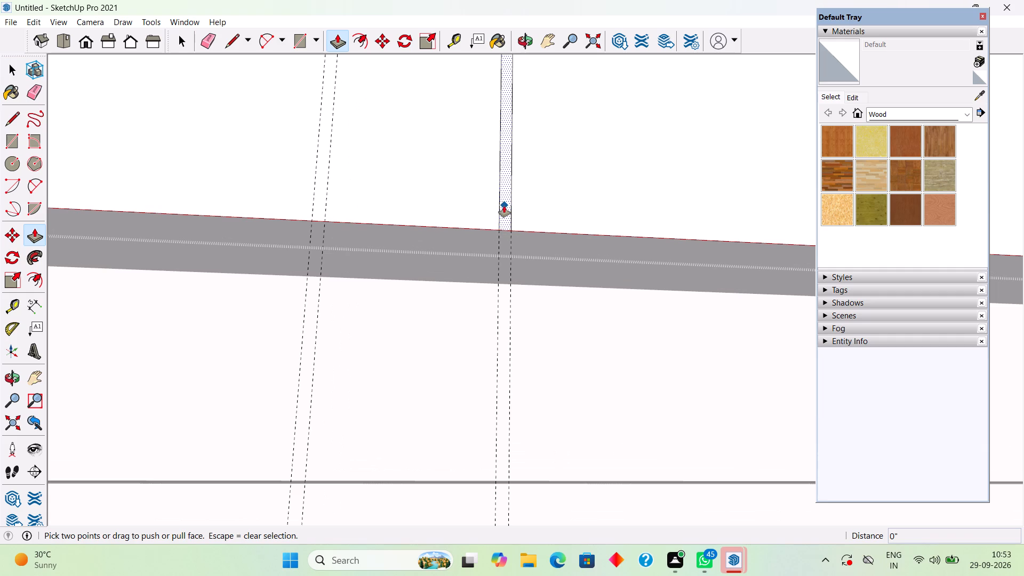
left_click(504, 206)
type(".3\"")
key("Return")
key("space")
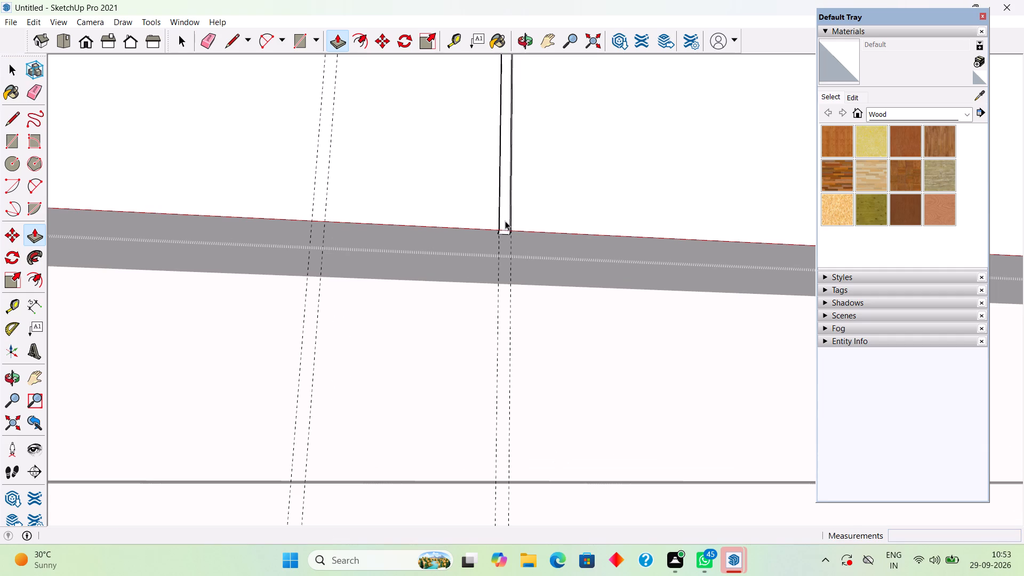
Examine the left bay's zigzag gap on the whole cabinet front.
scroll(505, 221, "down", 7)
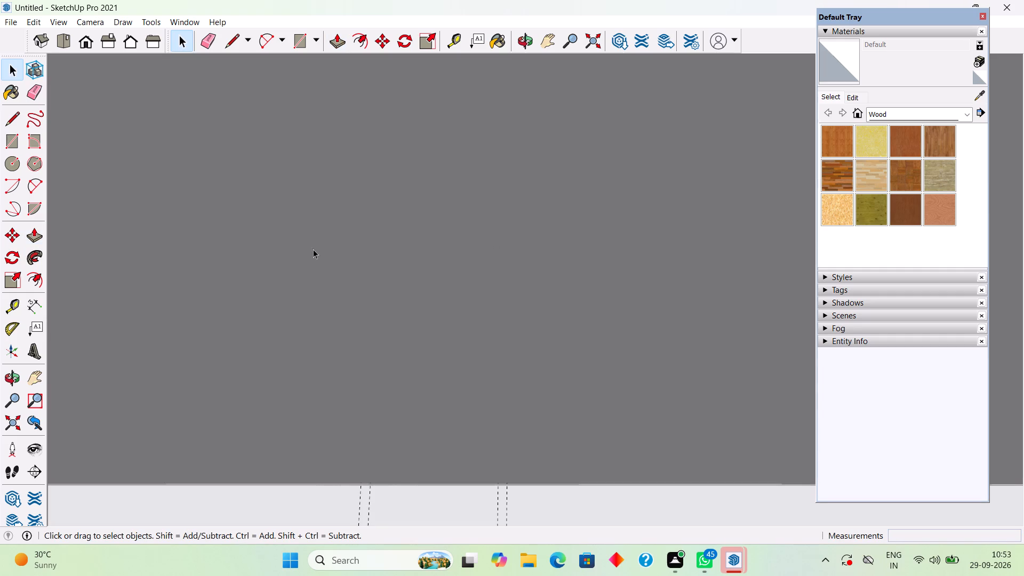
left_click(17, 425)
scroll(565, 359, "down", 3)
middle_click_drag(716, 315, 408, 367)
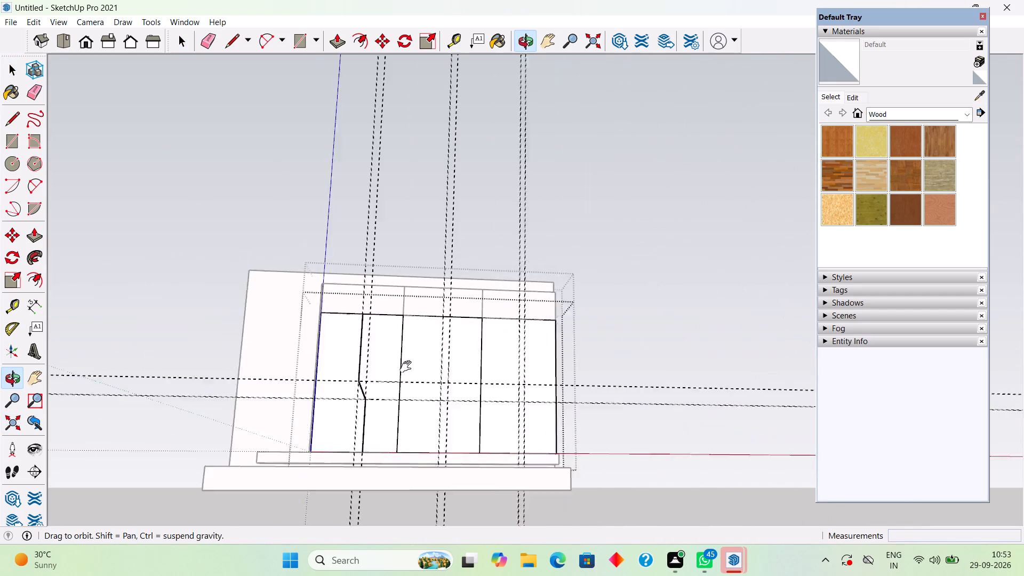
middle_click_drag(408, 367, 428, 351)
scroll(344, 376, "up", 4)
middle_click_drag(428, 319, 459, 448)
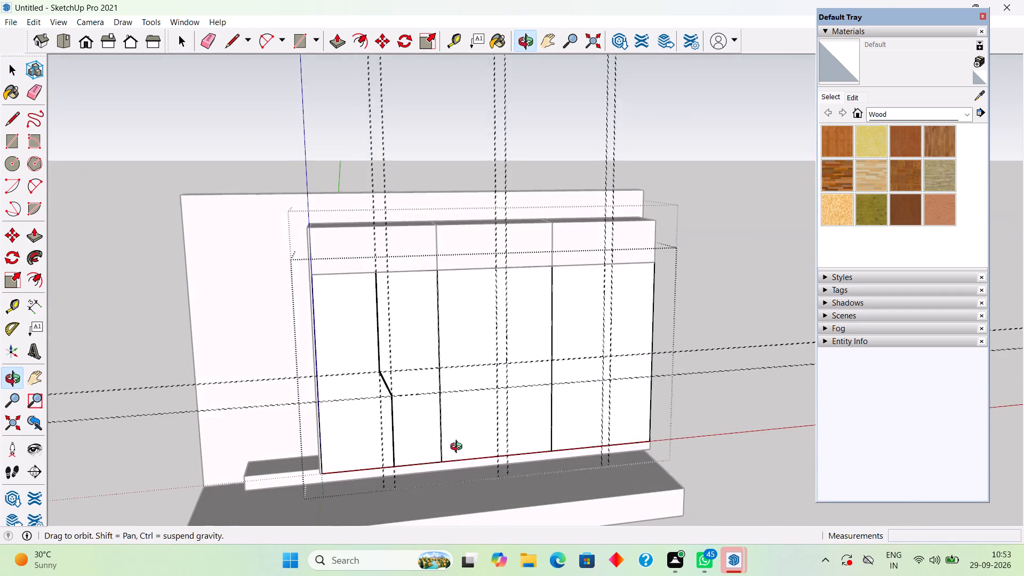
middle_click_drag(459, 448, 457, 450)
scroll(373, 303, "up", 7)
scroll(373, 303, "down", 4)
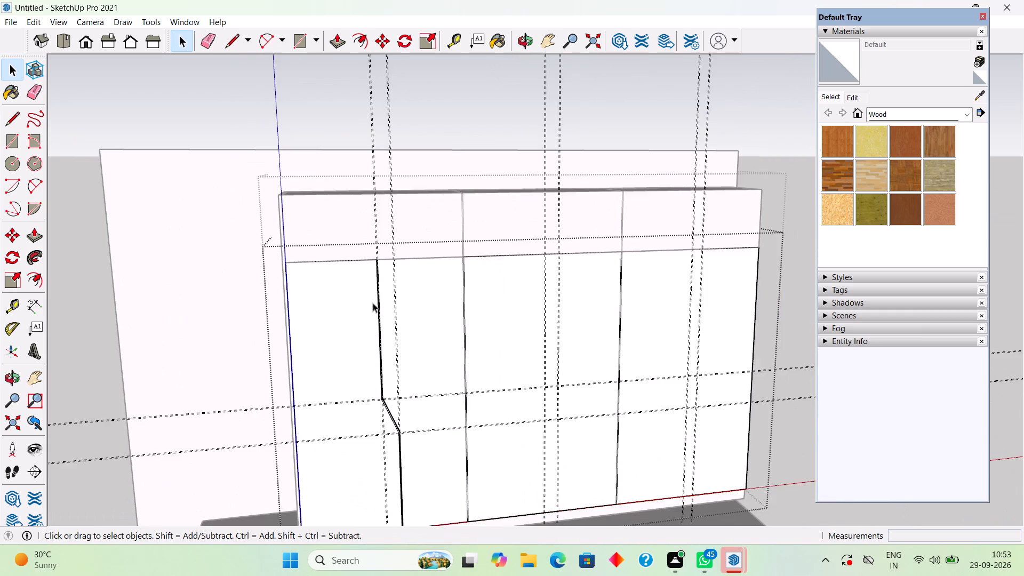
scroll(375, 303, "down", 2)
middle_click_drag(375, 303, 312, 335)
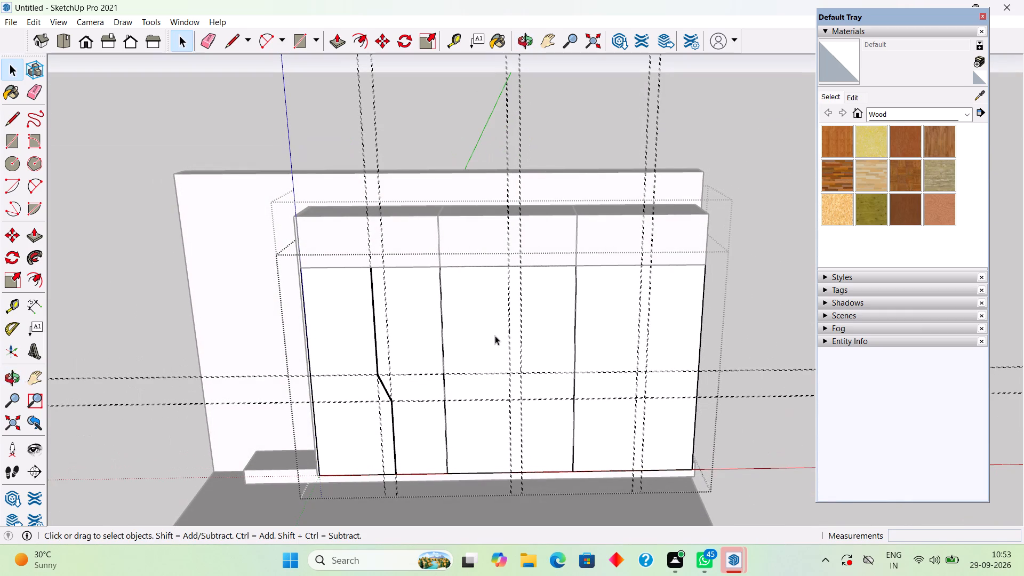
Draw a vertical line on the middle bay along the mid-bay guide nearer the left bay, from the panel's top edge to the upper horizontal guide pair.
left_click(530, 333)
scroll(530, 334, "up", 7)
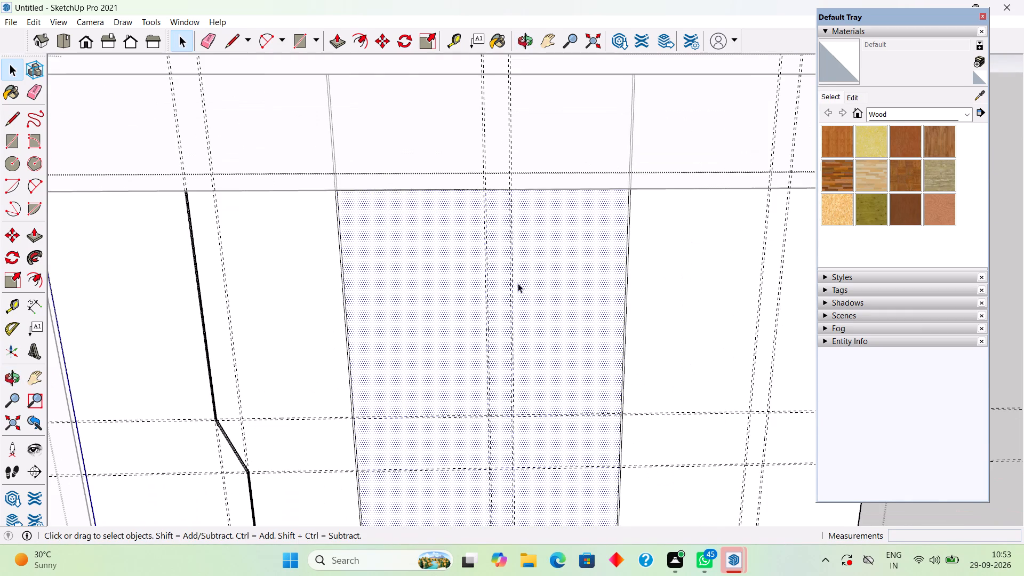
middle_click_drag(518, 283, 566, 343)
scroll(490, 229, "up", 8)
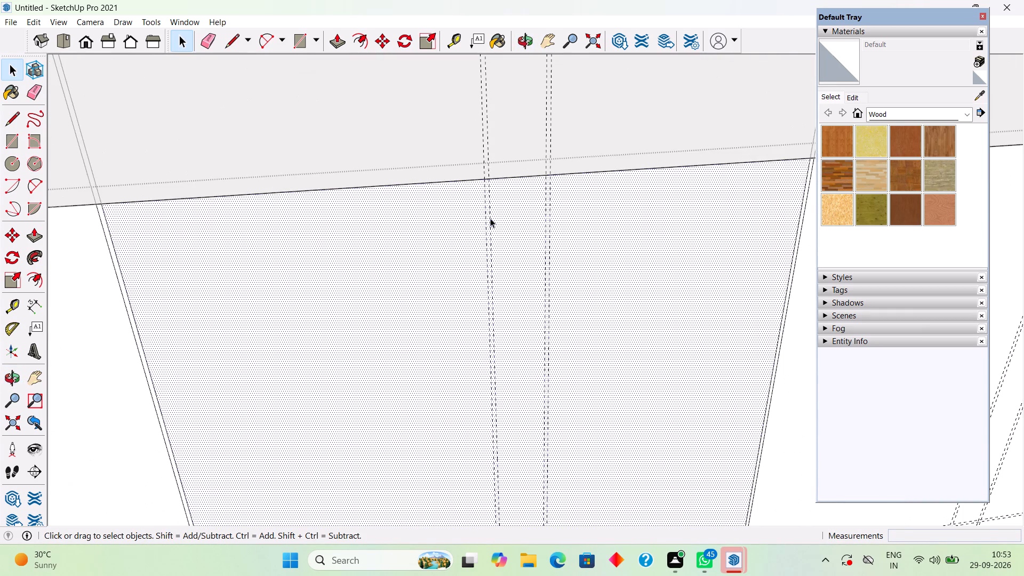
scroll(490, 218, "up", 2)
key("l")
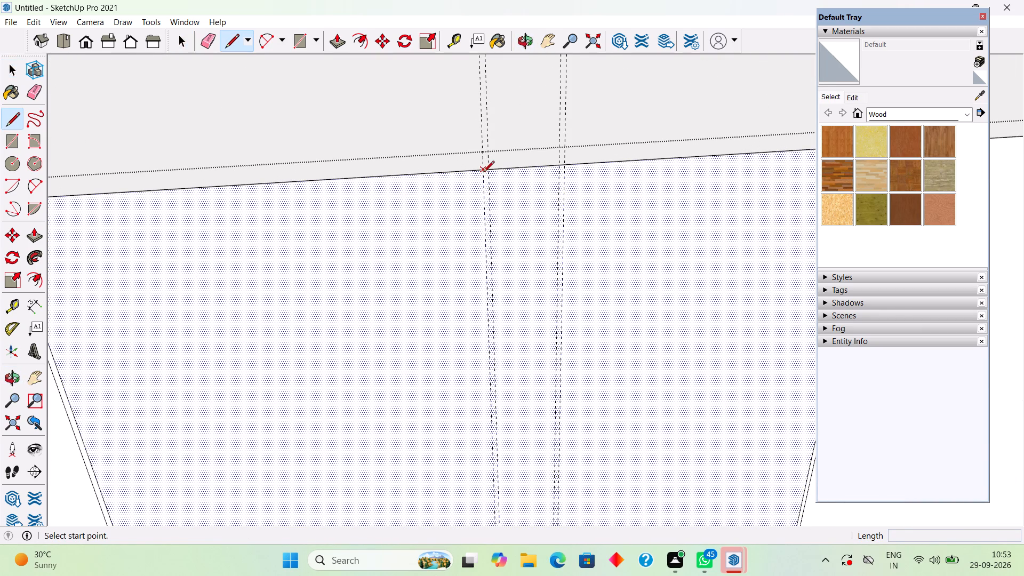
left_click(483, 173)
scroll(498, 273, "down", 12)
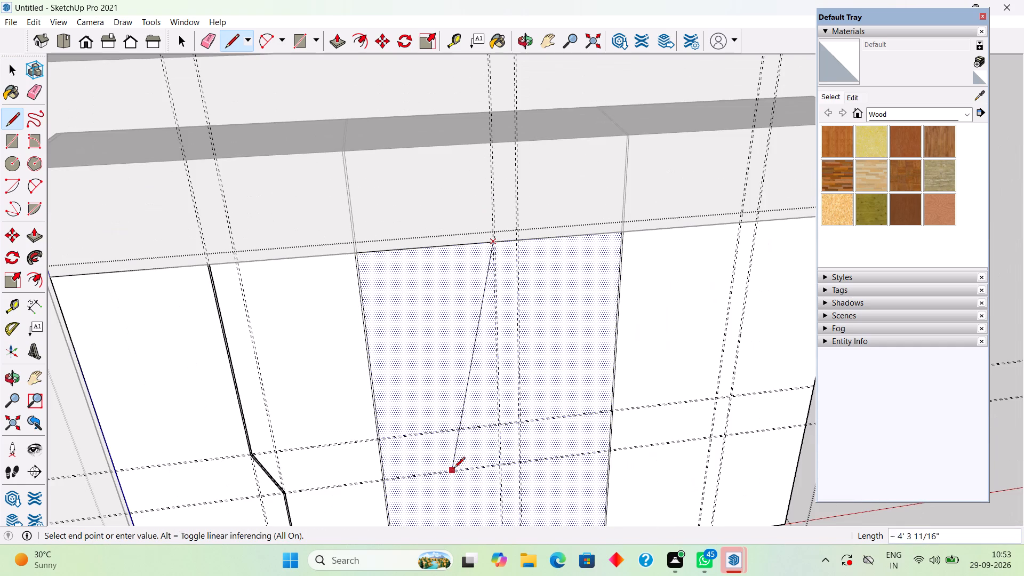
scroll(459, 471, "up", 14)
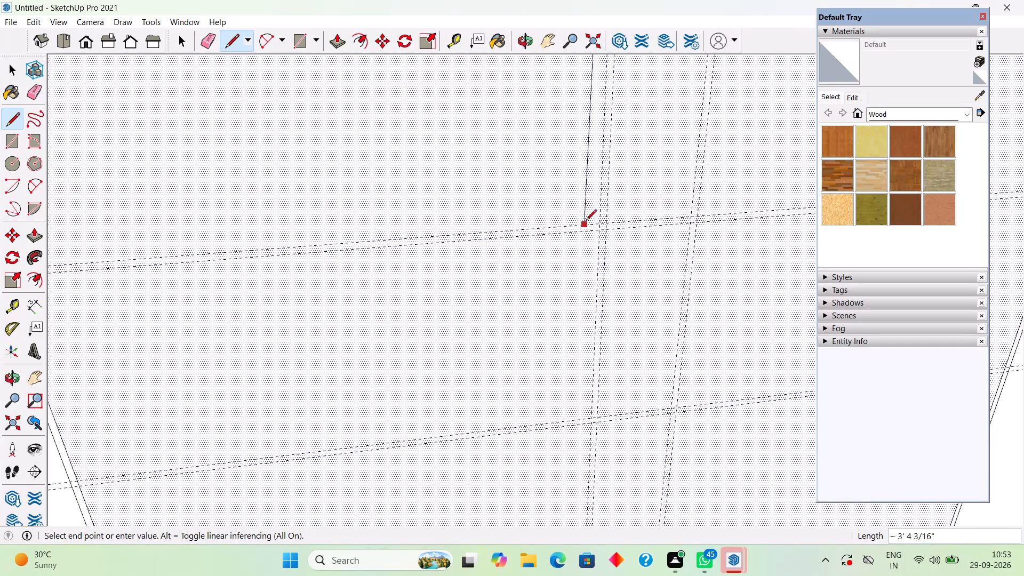
left_click(597, 233)
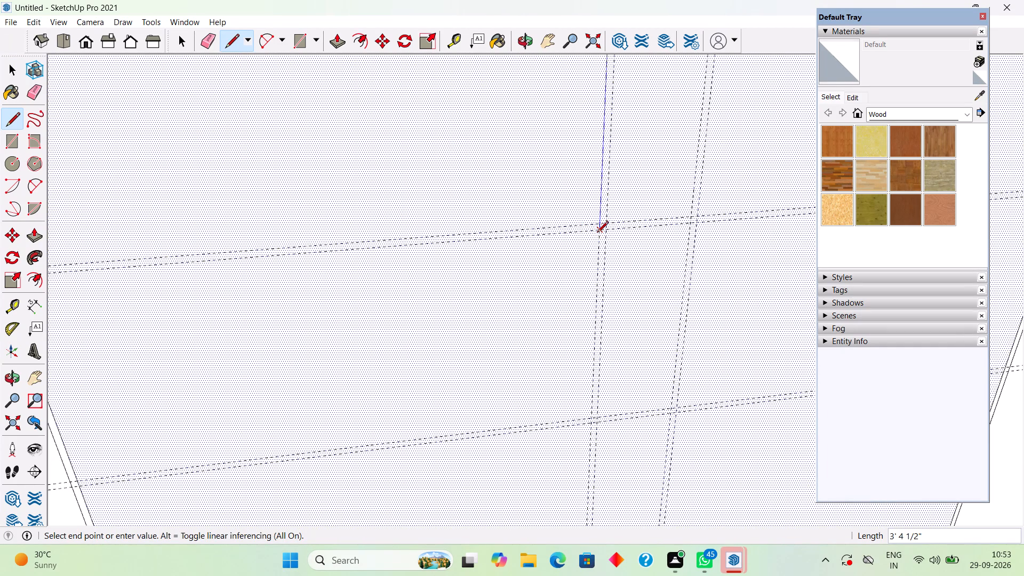
Draw the middle bay's first gap diagonal, about 11 5/8" long, from the vertical line's lower end to the off-centre guide at the lower horizontal pair.
scroll(670, 418, "up", 5)
left_click(671, 410)
Draw a 2' 6" vertical line along the off-centre guide, from the middle bay's diagonal to the panel's bottom edge.
scroll(671, 410, "down", 3)
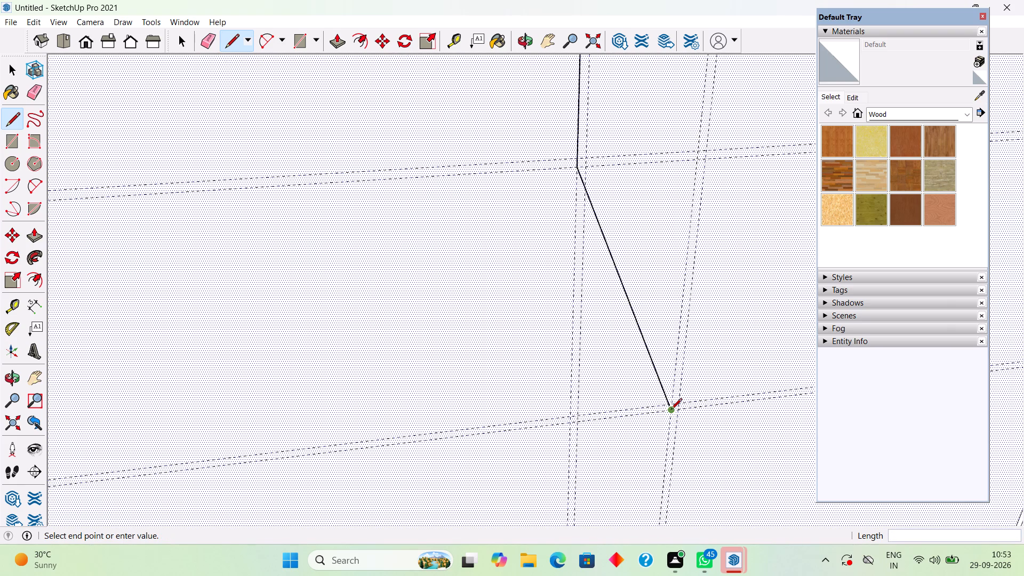
scroll(671, 410, "down", 13)
scroll(657, 470, "up", 1)
scroll(656, 469, "down", 13)
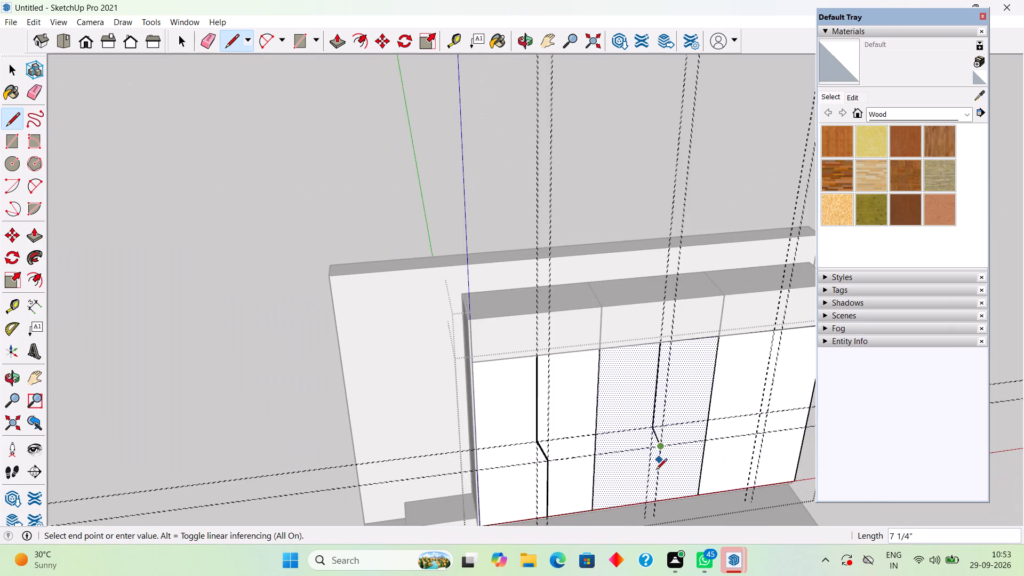
scroll(653, 515, "up", 20)
scroll(653, 515, "up", 7)
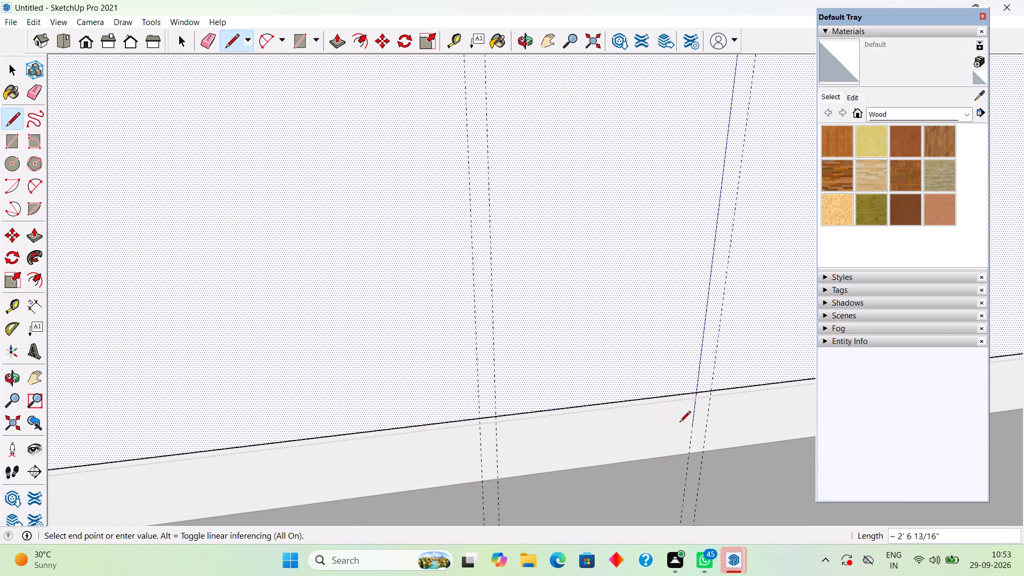
left_click(695, 394)
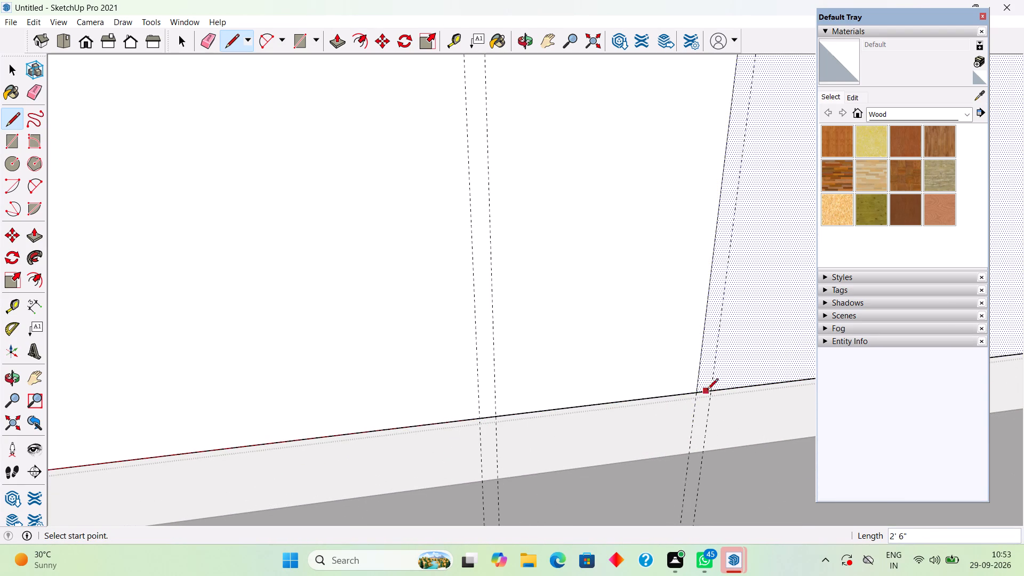
Draw the gap's second lower vertical, about 2' 6 5/16" long, along the adjacent off-centre guide from the middle panel's bottom edge to the lower horizontal guide pair.
left_click(711, 389)
scroll(707, 262, "down", 8)
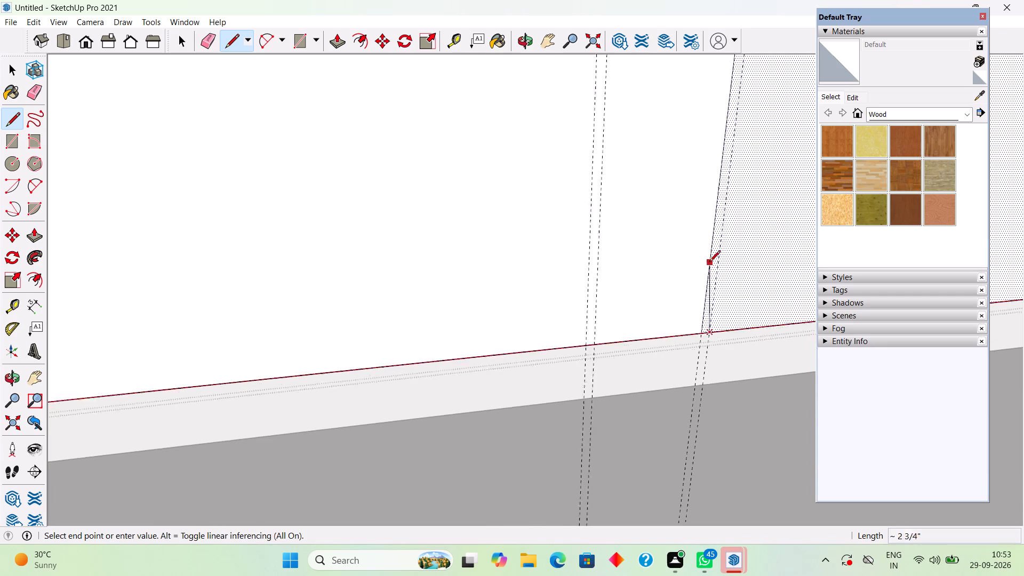
scroll(709, 262, "down", 20)
scroll(709, 262, "down", 2)
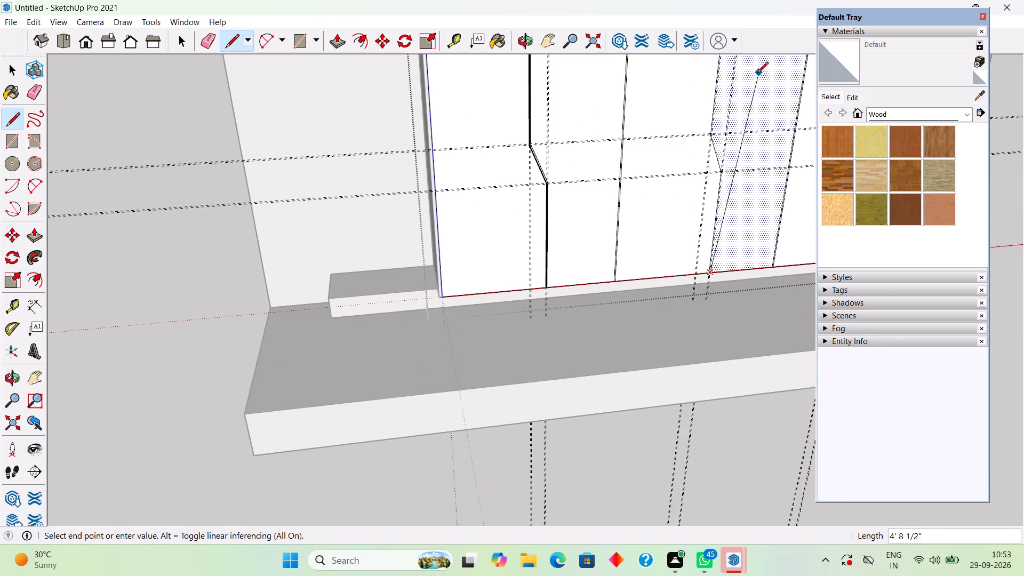
scroll(749, 84, "up", 15)
scroll(720, 174, "down", 3)
scroll(717, 177, "up", 8)
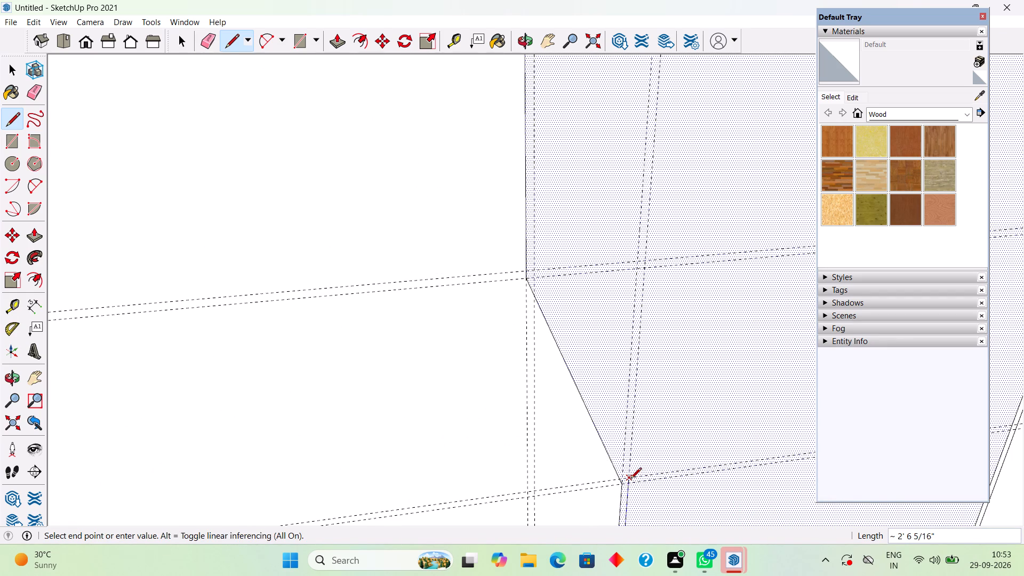
left_click(630, 479)
Draw the middle bay gap's second diagonal, from the second lower vertical's upper end to the inner mid-bay guide at the upper horizontal guide pair.
scroll(528, 274, "up", 2)
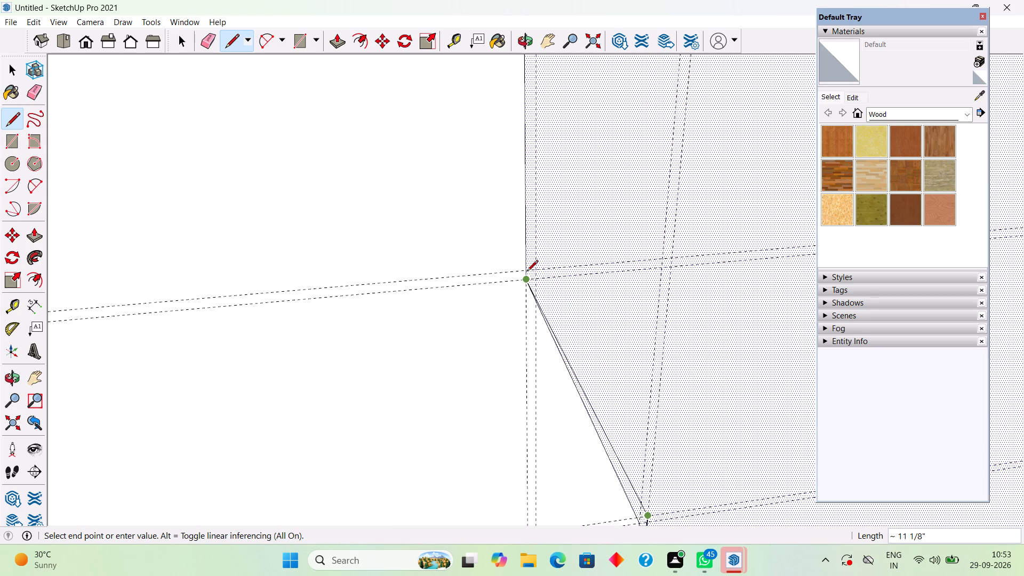
scroll(532, 271, "up", 4)
left_click(540, 271)
Close the middle bay's gap outline with a vertical line about 3' 4 3/16" long, from the second diagonal's upper end to the panel's top edge.
scroll(540, 270, "down", 11)
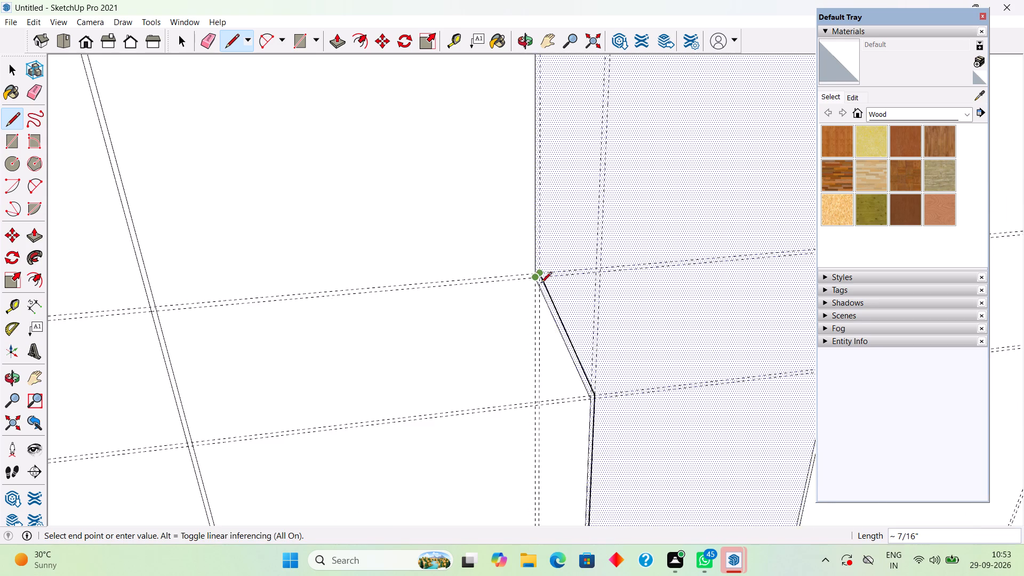
scroll(541, 284, "down", 19)
scroll(532, 162, "up", 4)
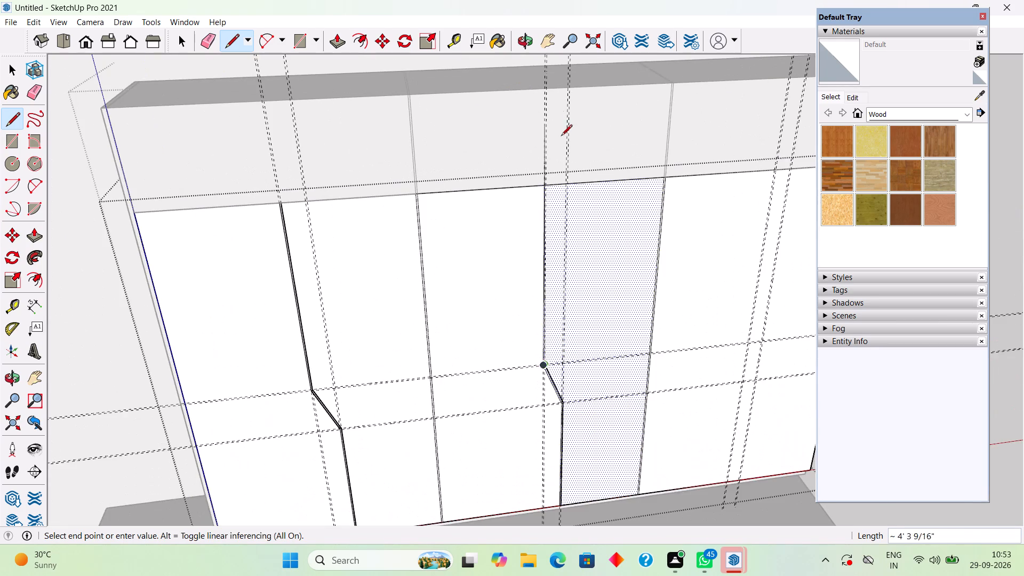
scroll(563, 145, "up", 14)
scroll(525, 241, "up", 5)
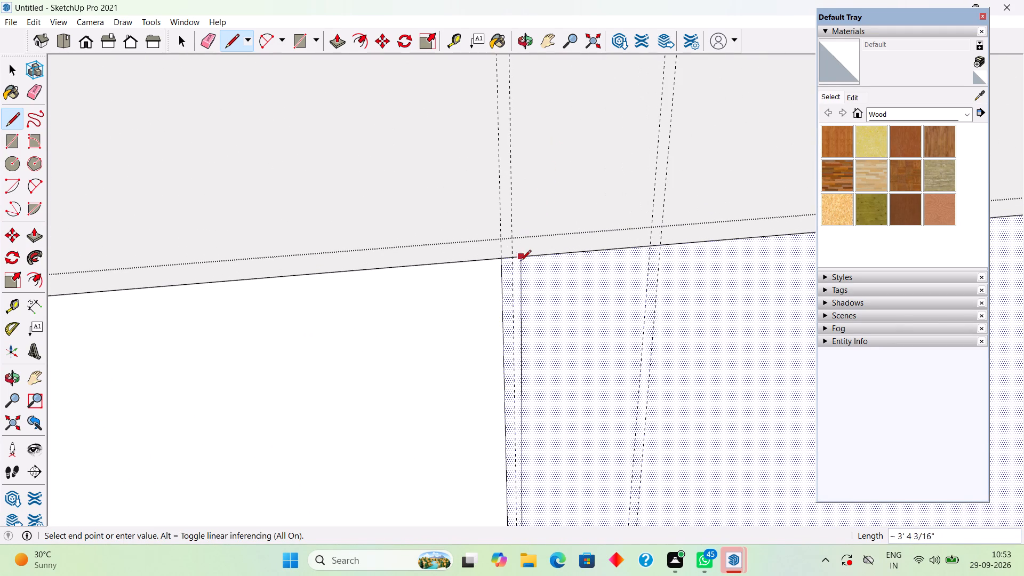
left_click(517, 258)
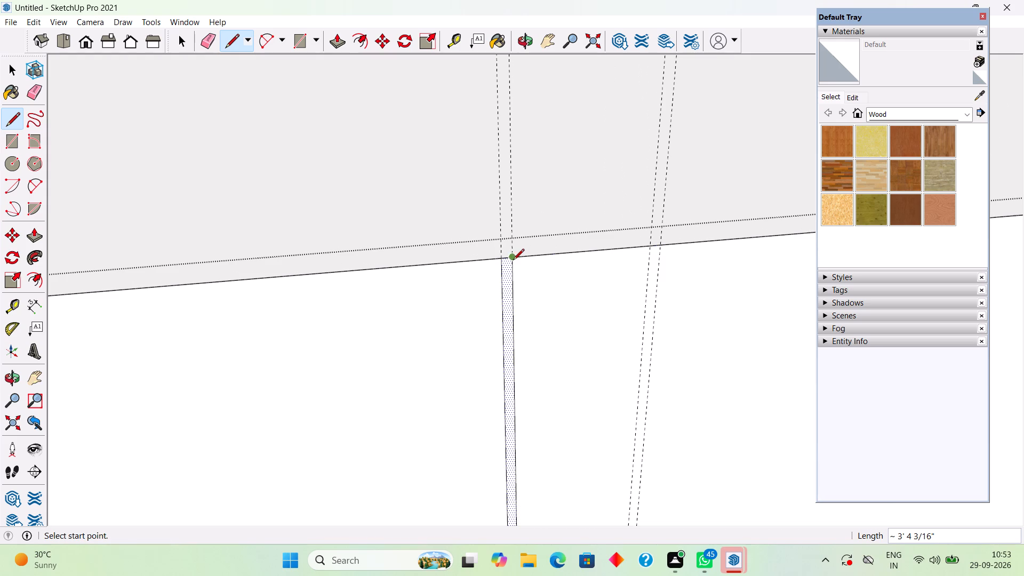
Push/pull the middle bay's zigzag gap strip by 0.3".
key("space")
key("p")
left_click(507, 290)
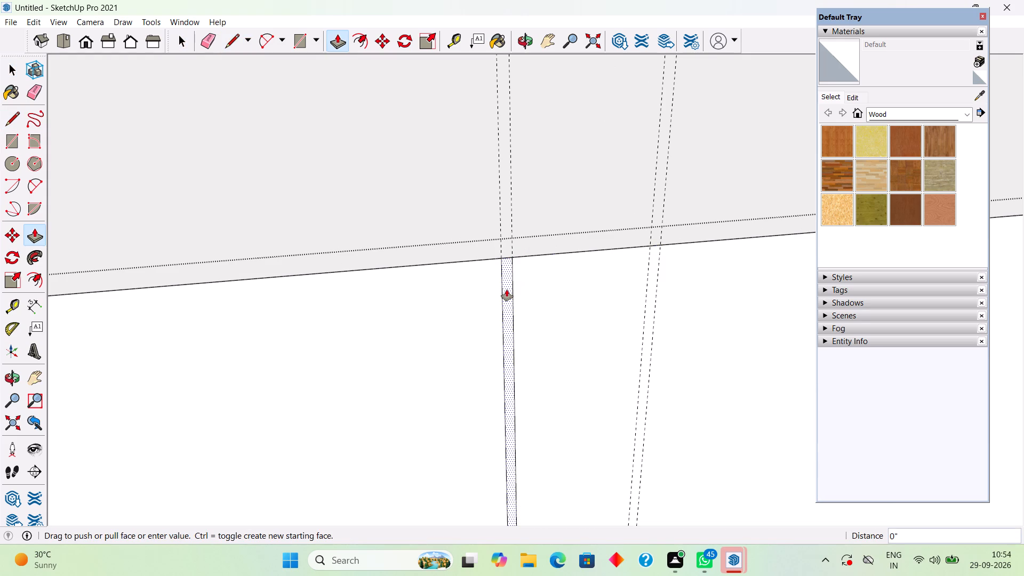
type(".3\"")
key("Return")
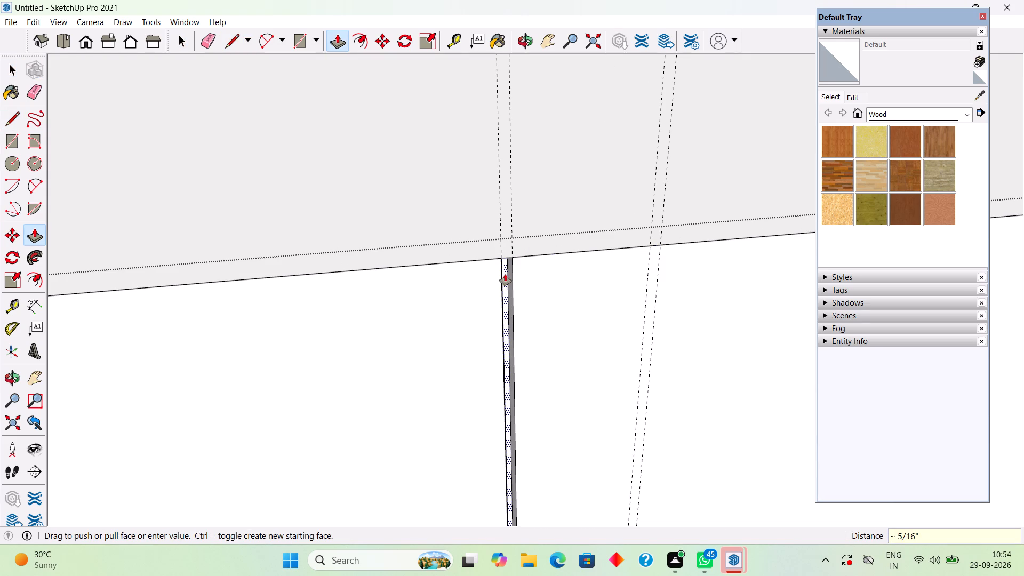
scroll(506, 274, "down", 1)
key("space")
Draw a vertical line about 3' 4 1/2" long in the third bay, along the mid-bay guide from the panel's top edge to the upper horizontal guide pair.
scroll(561, 266, "down", 10)
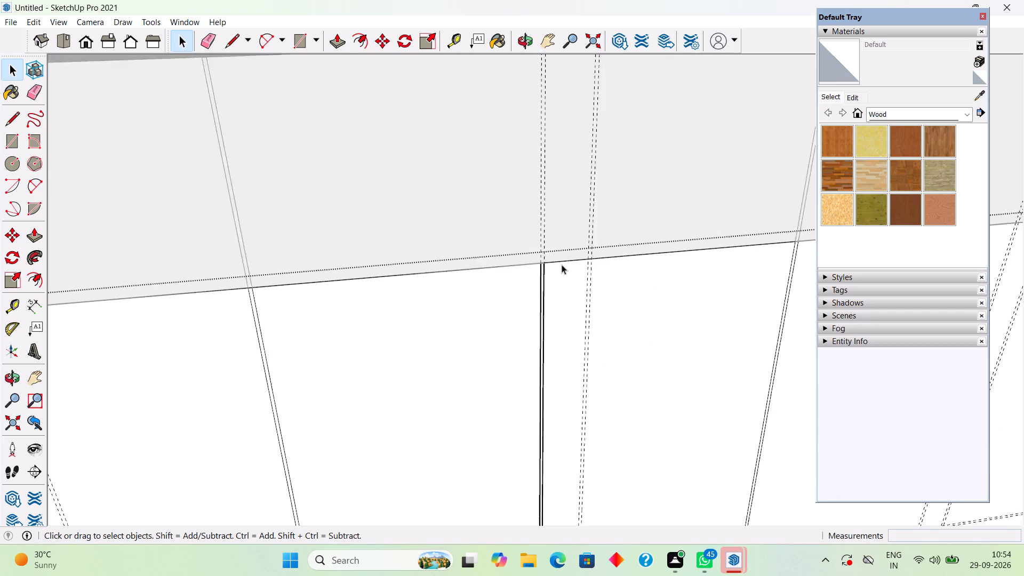
scroll(562, 265, "down", 11)
scroll(562, 265, "up", 1)
scroll(562, 265, "down", 9)
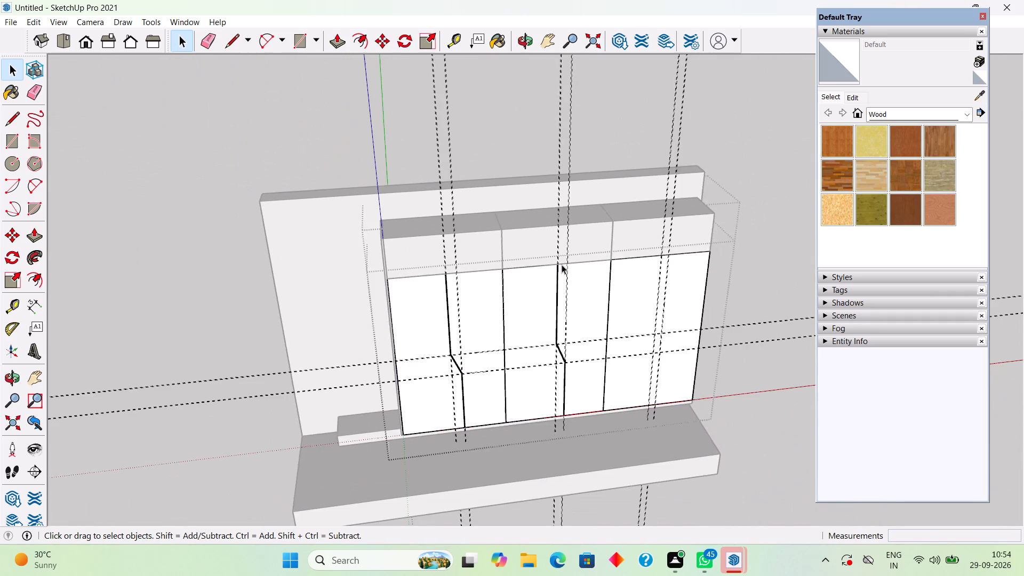
scroll(677, 287, "up", 3)
scroll(728, 333, "up", 3)
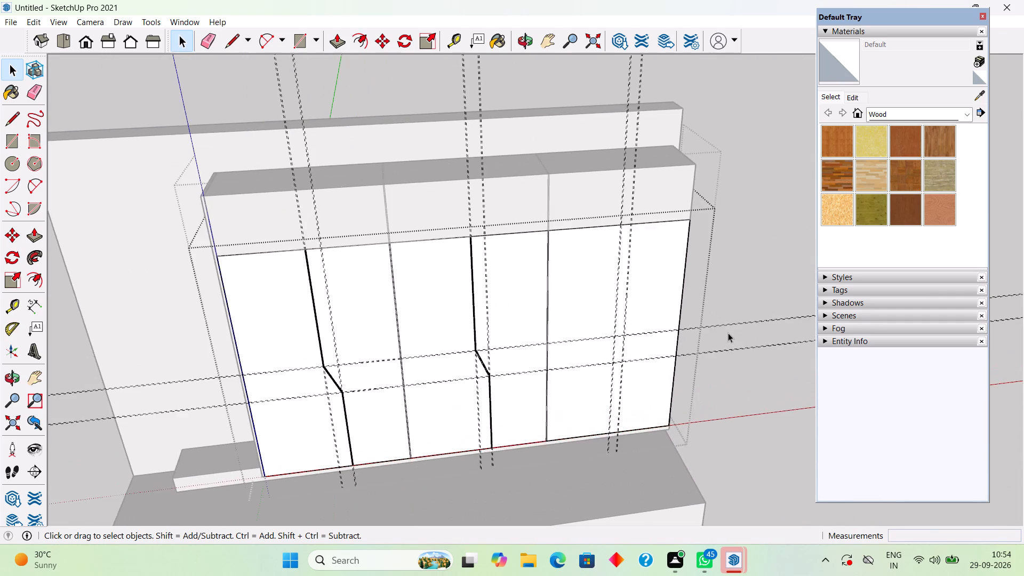
scroll(728, 333, "up", 8)
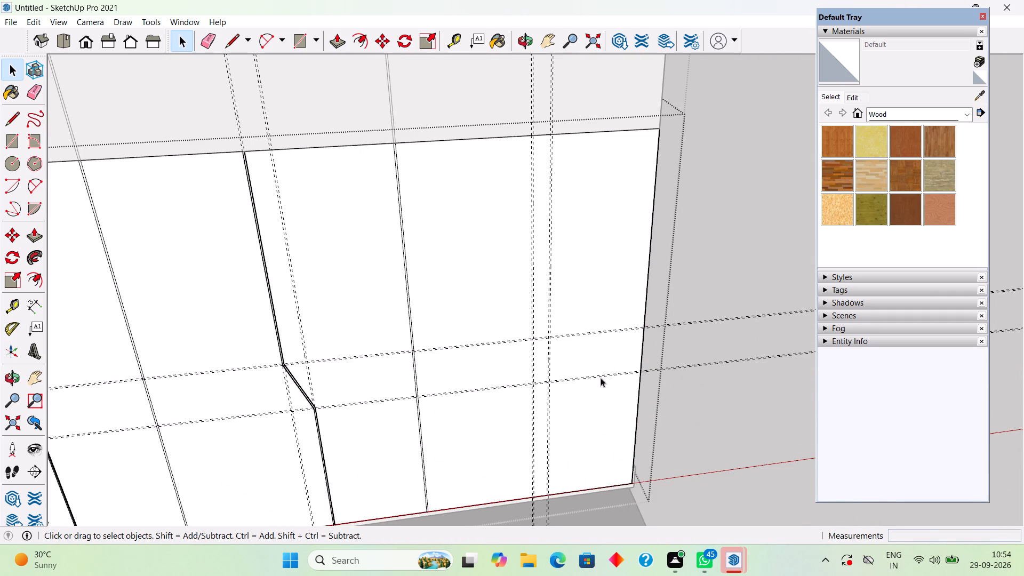
middle_click_drag(597, 383, 484, 452)
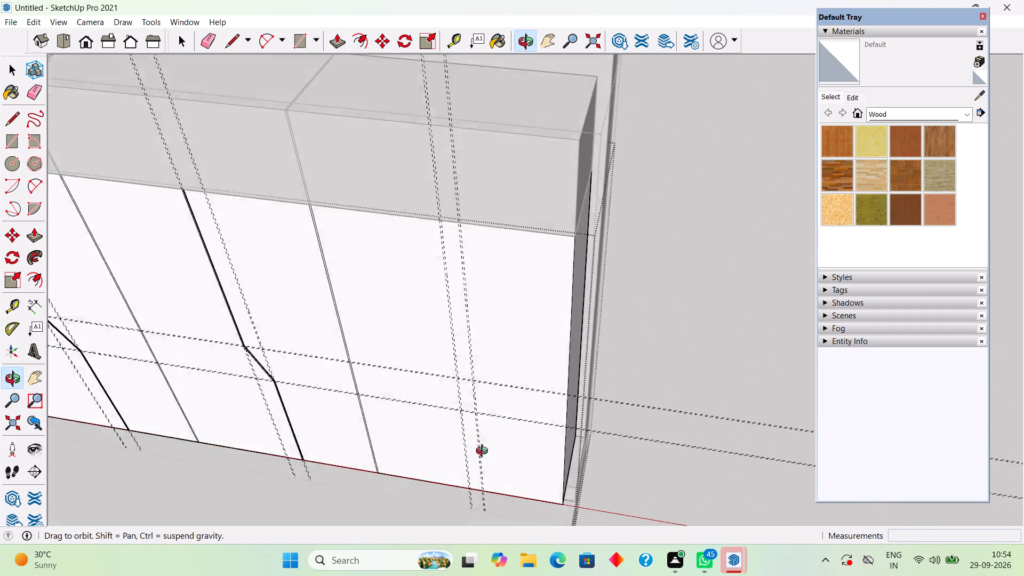
middle_click_drag(484, 452, 564, 426)
scroll(467, 189, "up", 5)
scroll(517, 186, "up", 5)
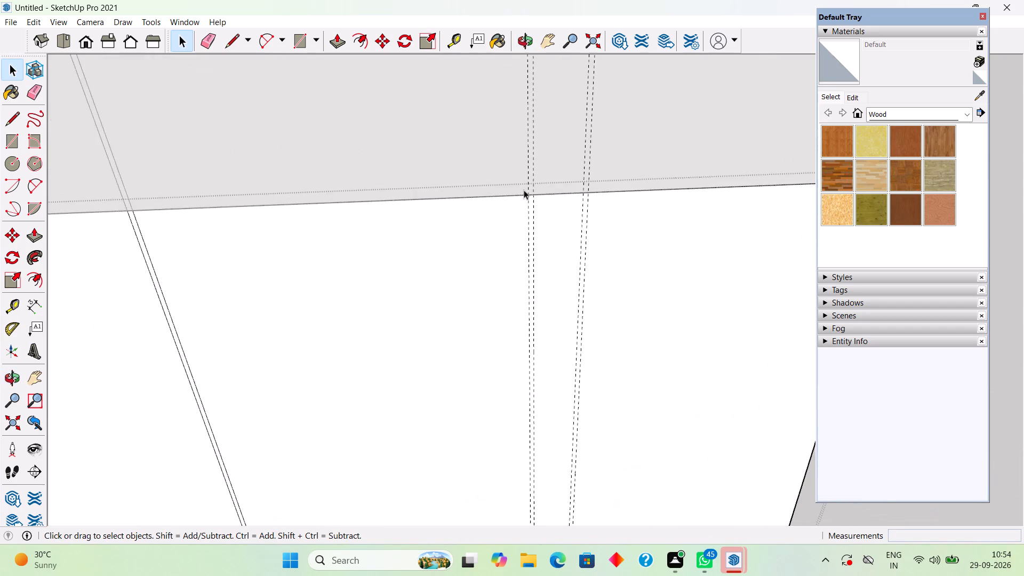
scroll(524, 190, "up", 3)
scroll(526, 195, "down", 15)
scroll(553, 427, "up", 2)
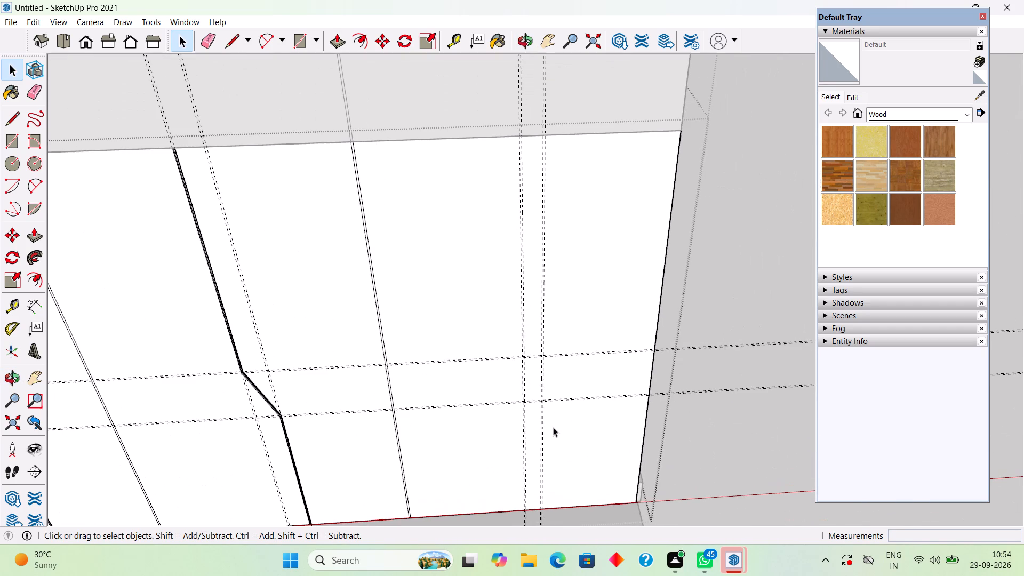
key("l")
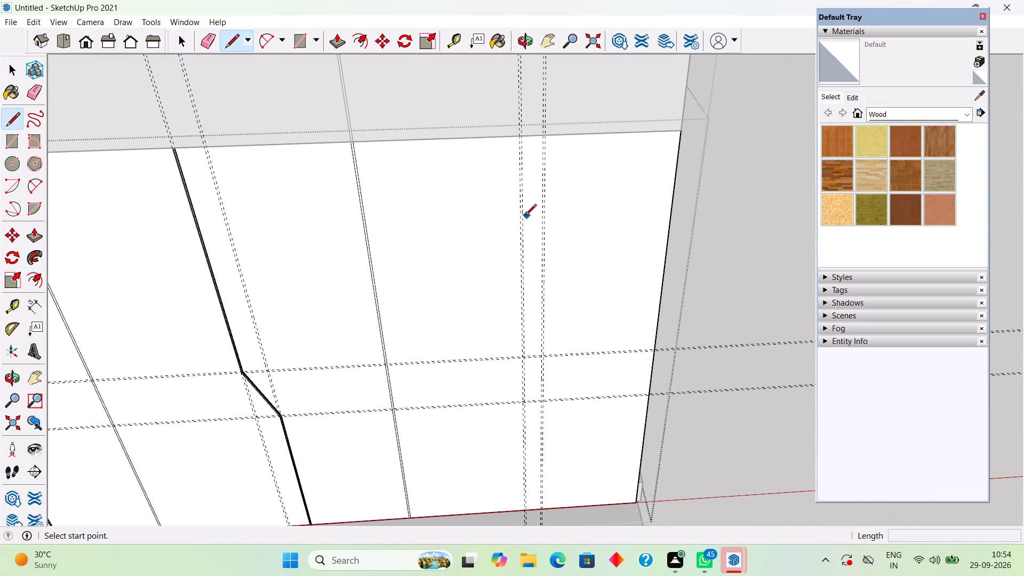
scroll(526, 141, "up", 11)
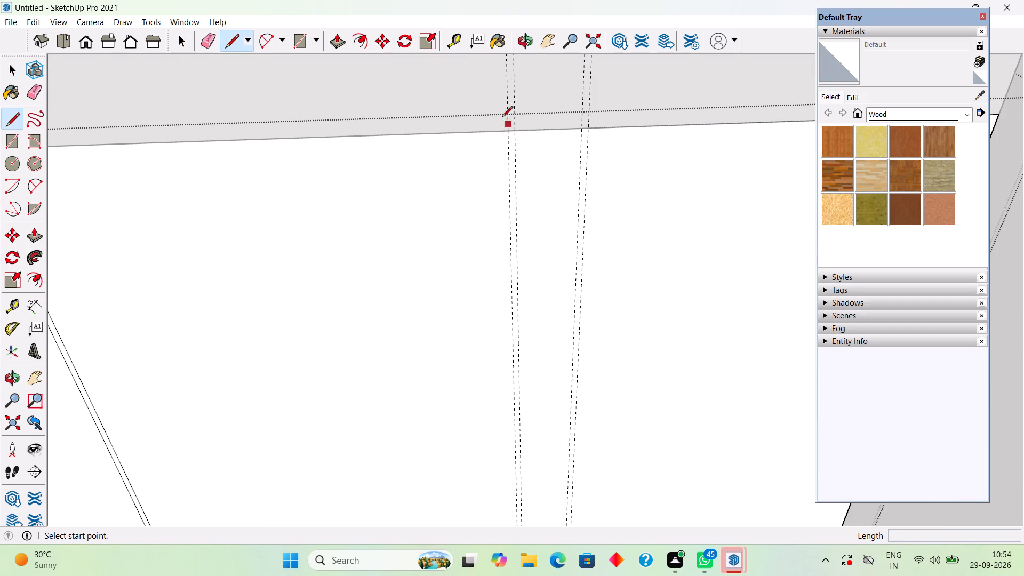
left_click(507, 132)
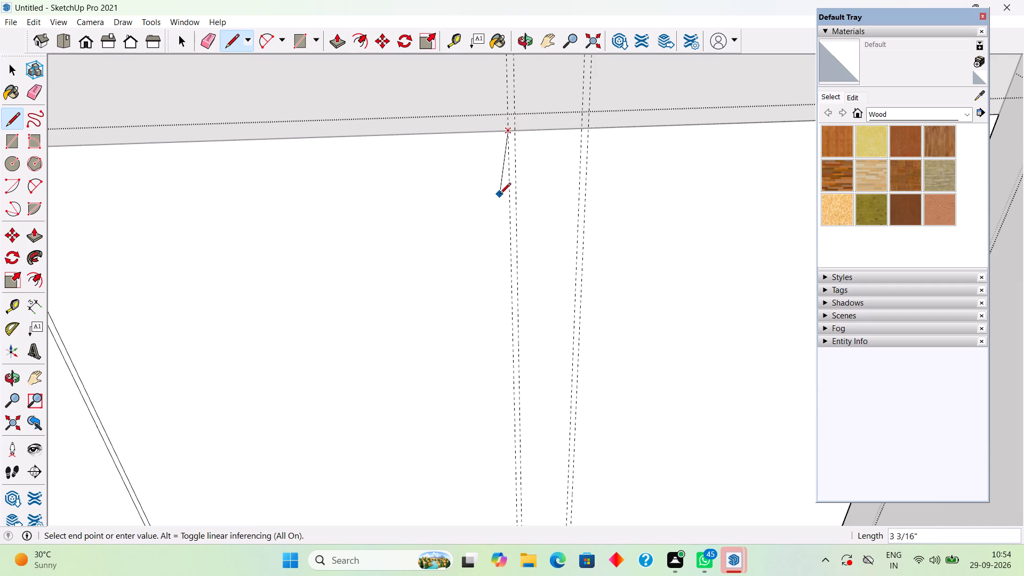
scroll(500, 195, "down", 11)
scroll(495, 384, "up", 9)
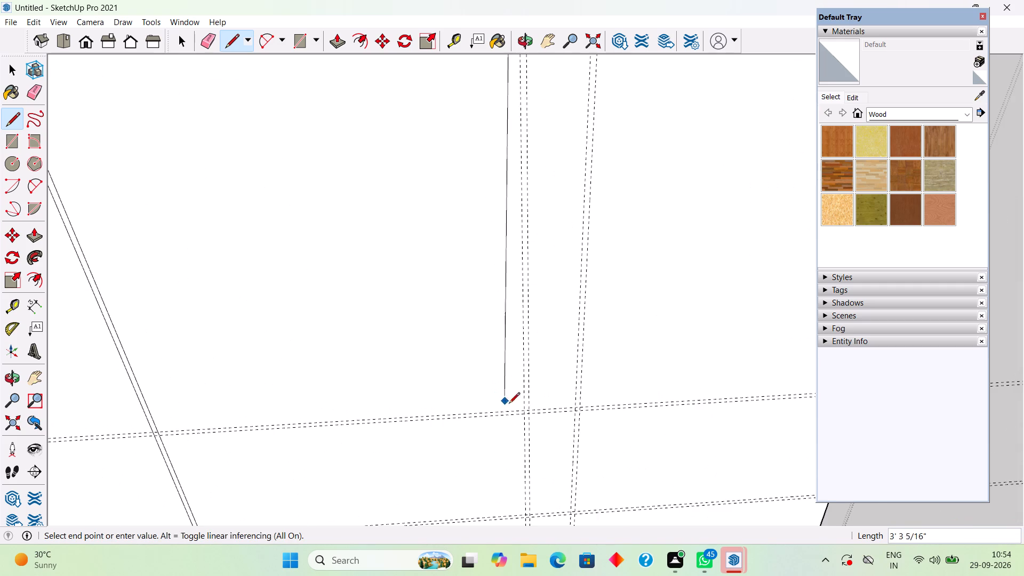
scroll(521, 412, "up", 2)
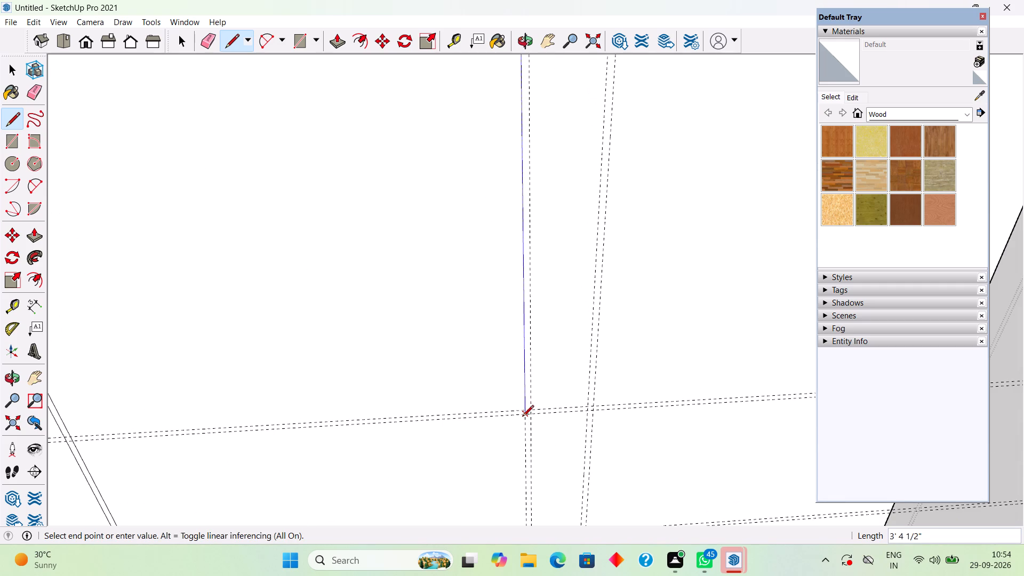
left_click(523, 417)
Continue the third bay's outline with an about 11" diagonal to the lower horizontal guide pair and a 2' 6" vertical to the panel's bottom edge.
scroll(524, 417, "down", 16)
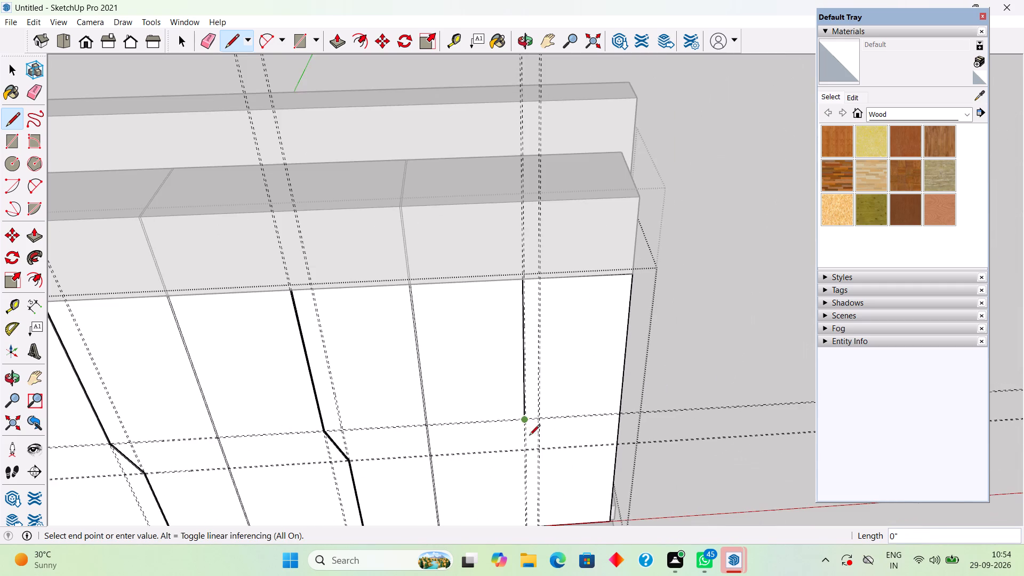
scroll(532, 457, "up", 20)
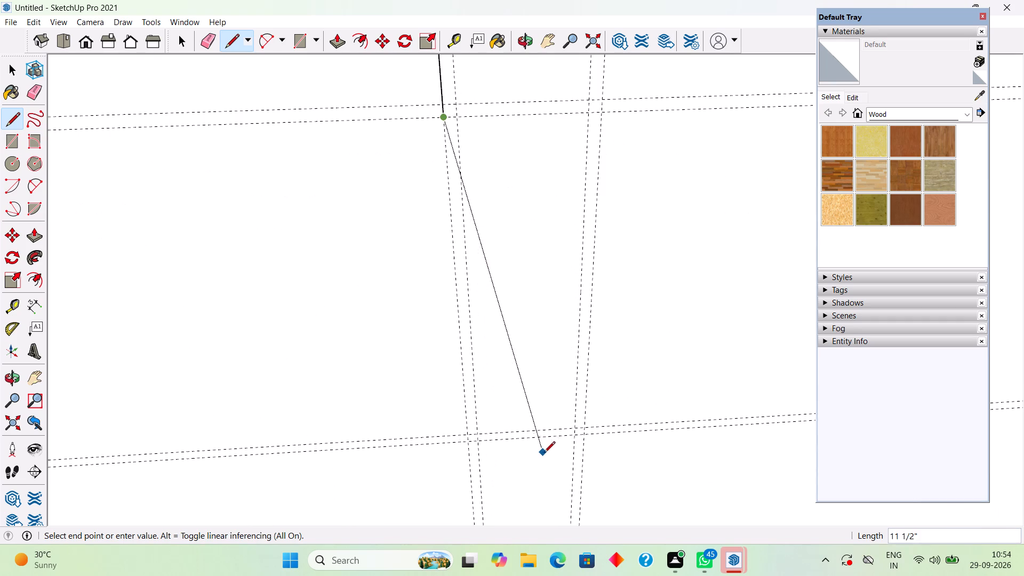
left_click(578, 434)
scroll(578, 434, "down", 12)
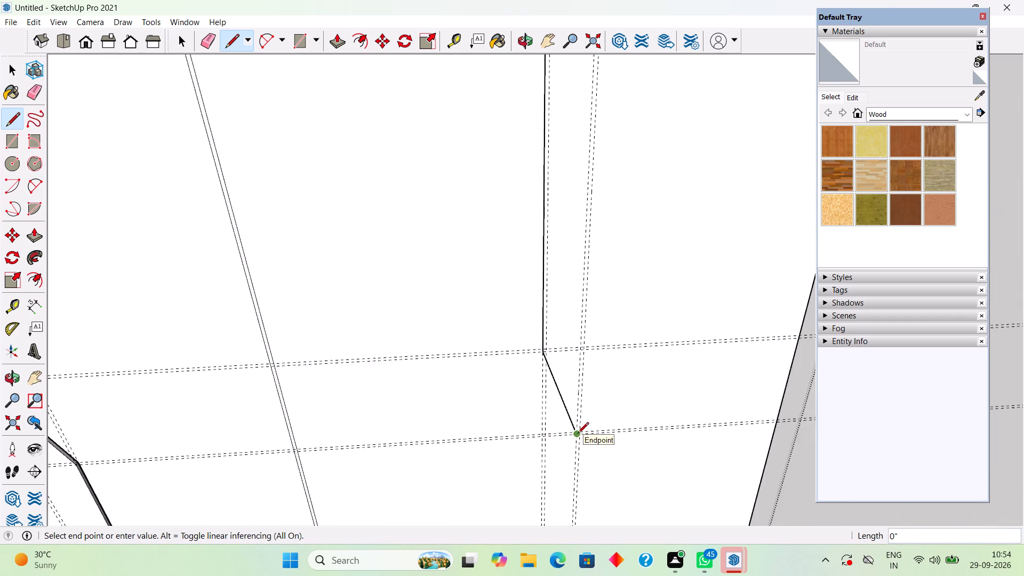
scroll(578, 434, "down", 17)
scroll(567, 498, "up", 5)
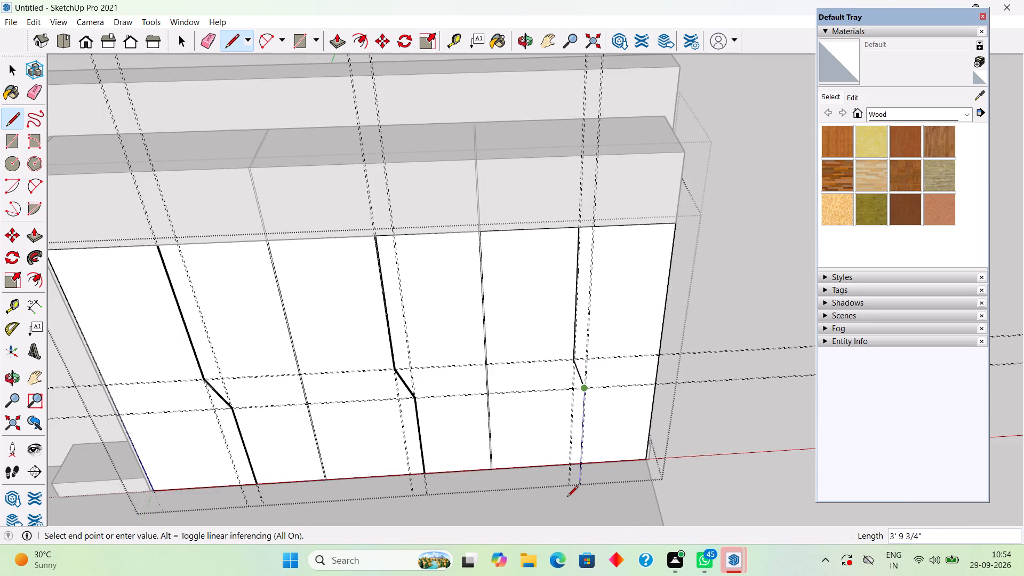
scroll(567, 498, "up", 12)
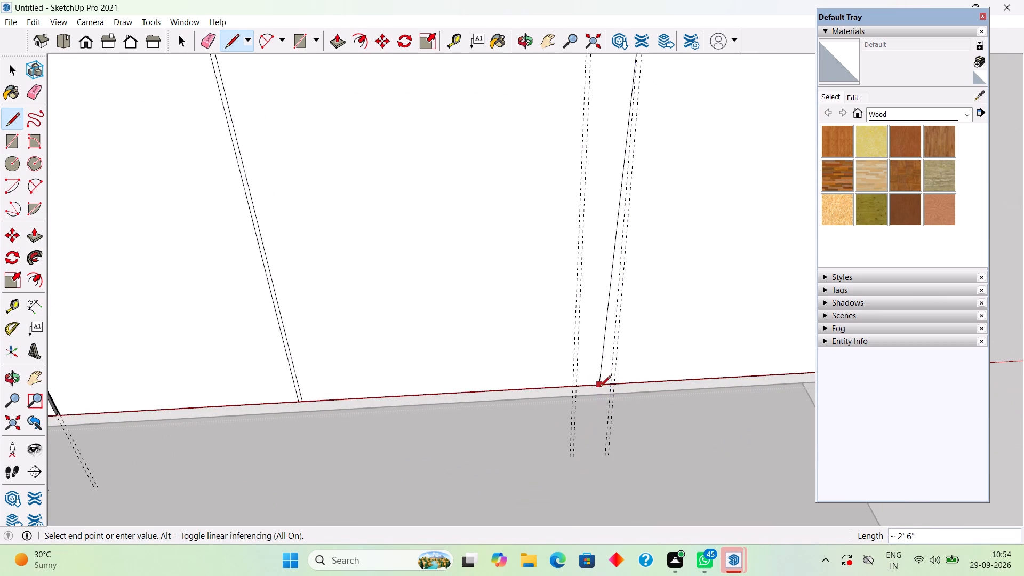
left_click(612, 385)
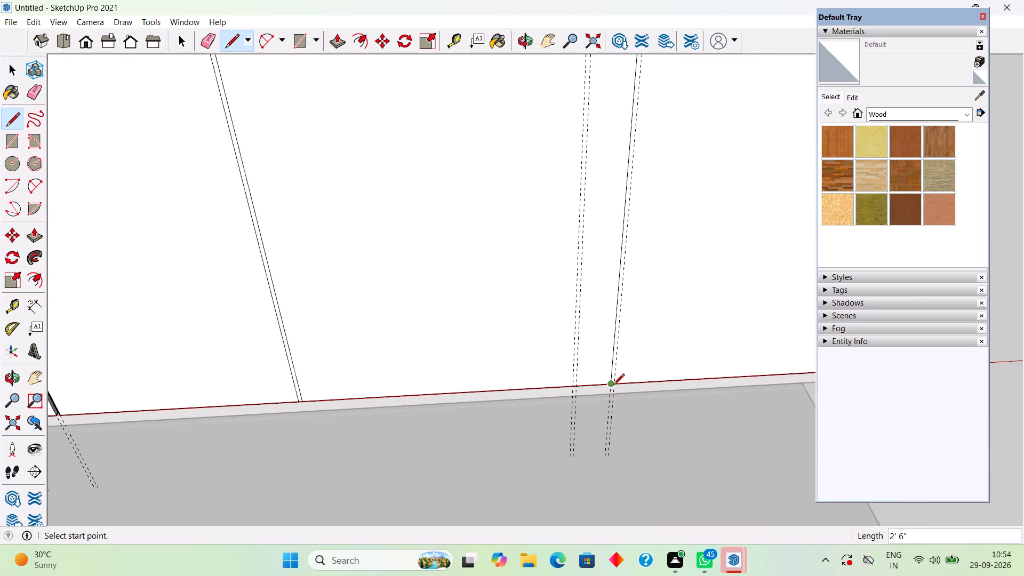
Draw the third bay gap's second lower vertical along the adjacent off-centre guide, from the panel's bottom edge to the lower horizontal guide pair.
scroll(620, 384, "up", 10)
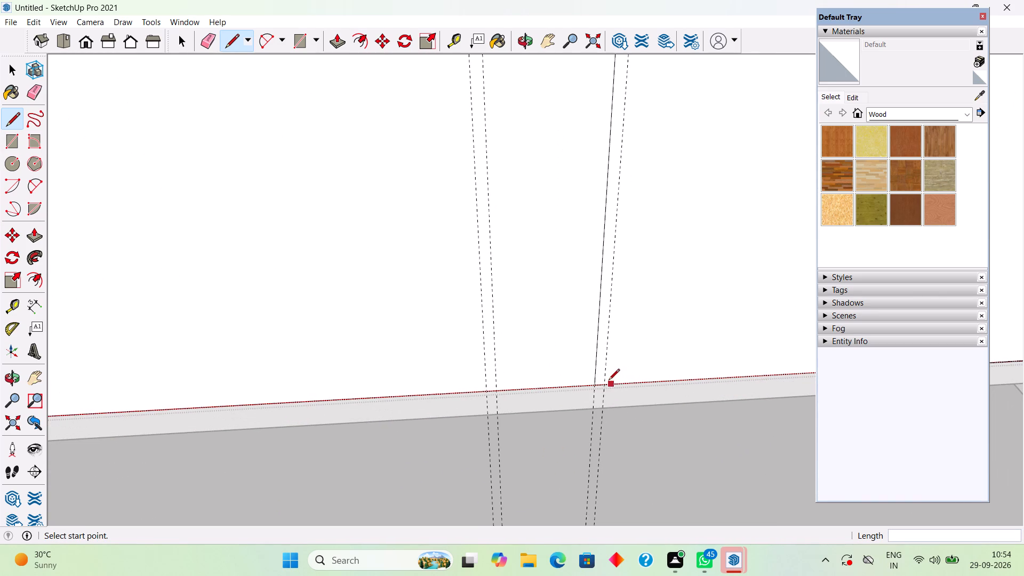
left_click(606, 380)
scroll(607, 359, "down", 20)
scroll(607, 359, "down", 4)
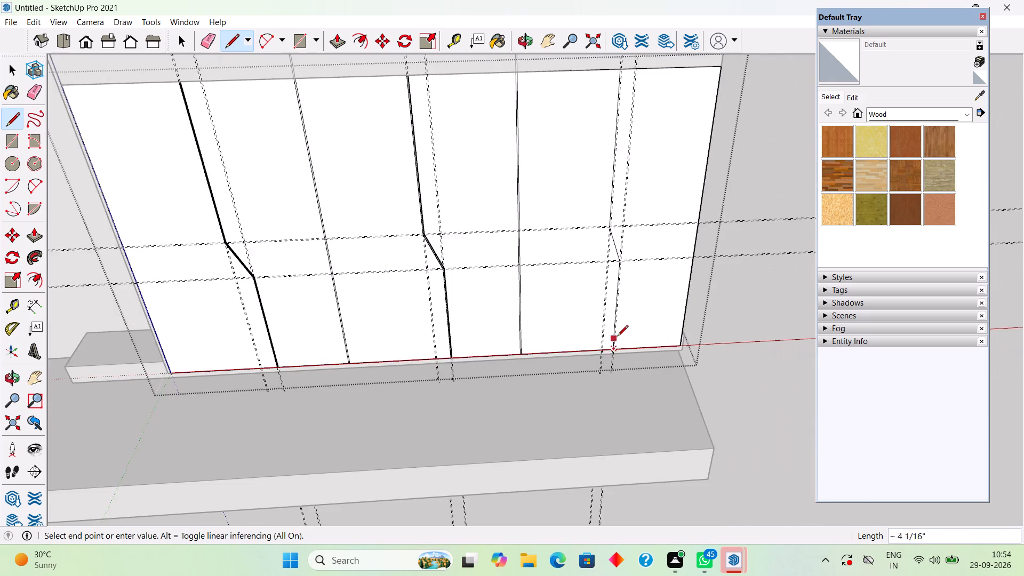
scroll(617, 332, "down", 7)
scroll(655, 238, "up", 11)
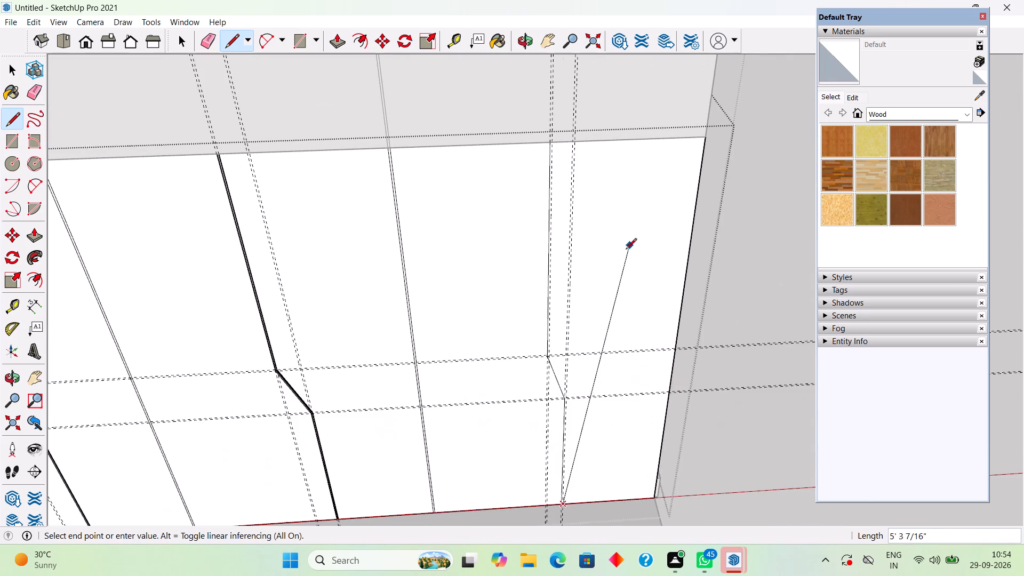
scroll(588, 374, "up", 11)
scroll(553, 414, "up", 5)
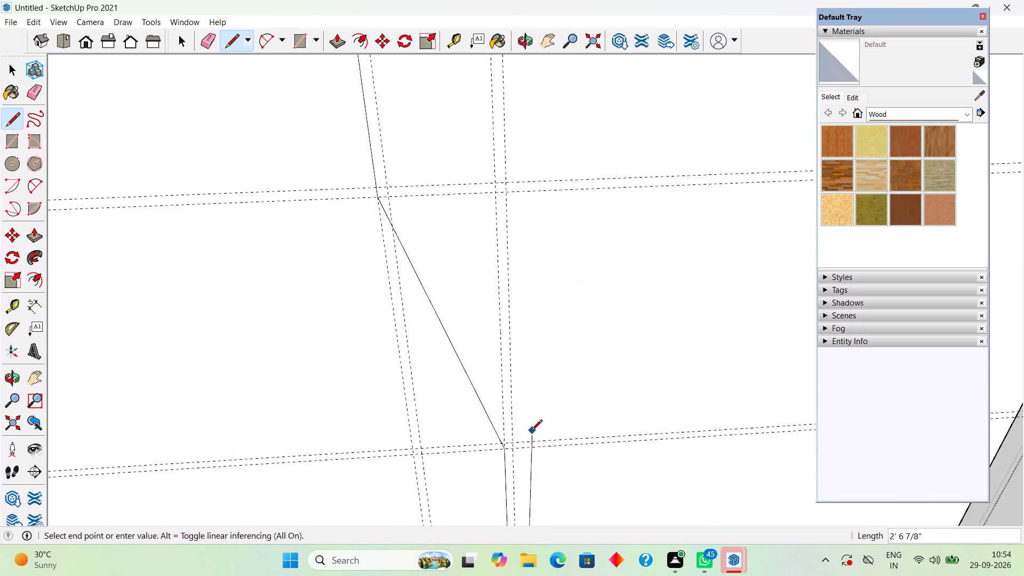
scroll(531, 431, "up", 5)
left_click(501, 449)
Draw the third bay gap's second diagonal, from the second lower vertical's upper end to the inner mid-bay guide at the upper horizontal guide pair.
scroll(490, 425, "down", 16)
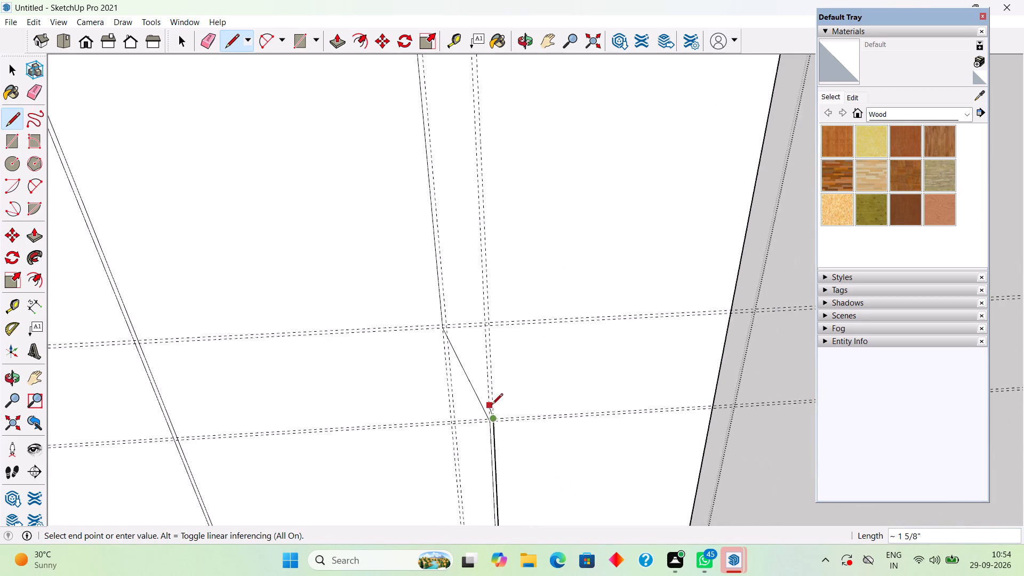
scroll(465, 344, "up", 14)
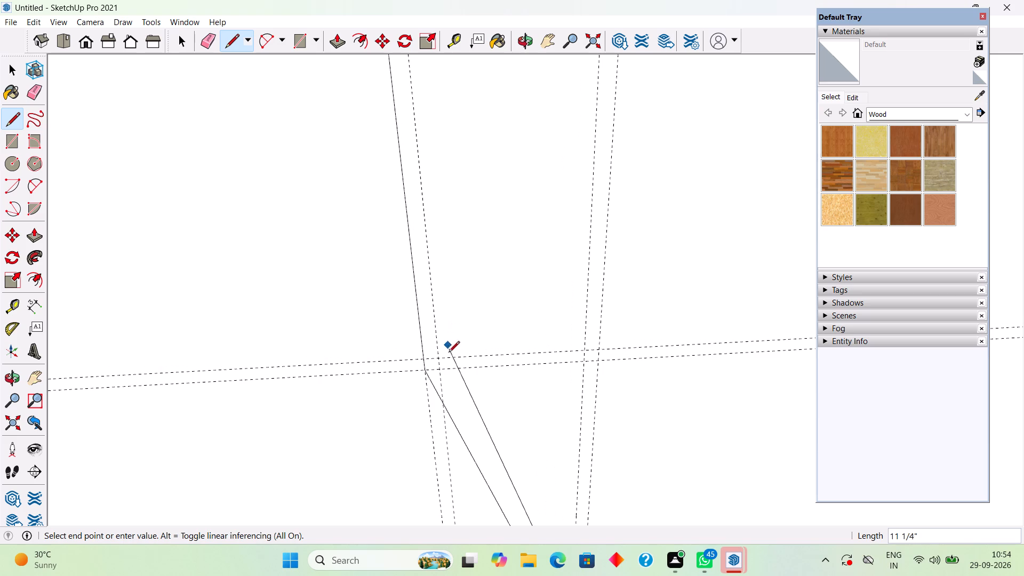
left_click(440, 356)
Close the third bay's gap outline with a vertical line about 3' 4 3/16" long, from the second diagonal's upper end to the panel's top edge.
scroll(438, 327, "down", 10)
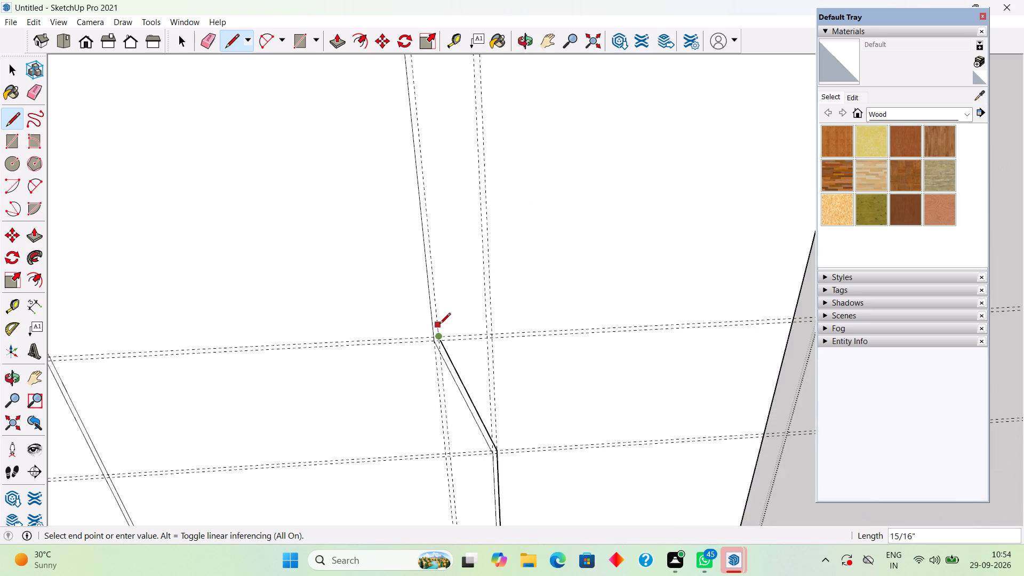
scroll(439, 325, "down", 20)
scroll(439, 325, "down", 1)
scroll(409, 174, "up", 10)
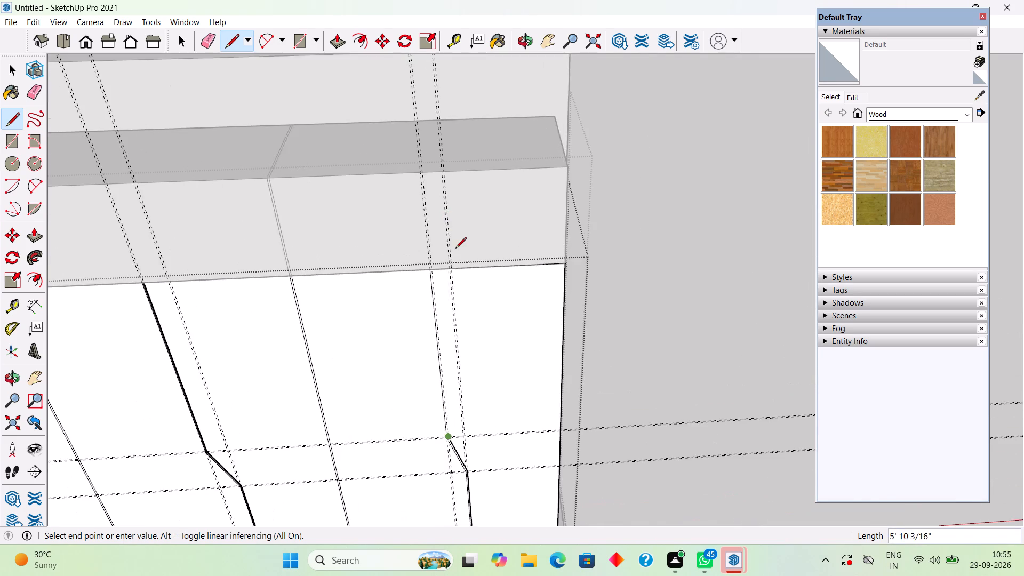
scroll(455, 249, "up", 7)
scroll(423, 299, "up", 4)
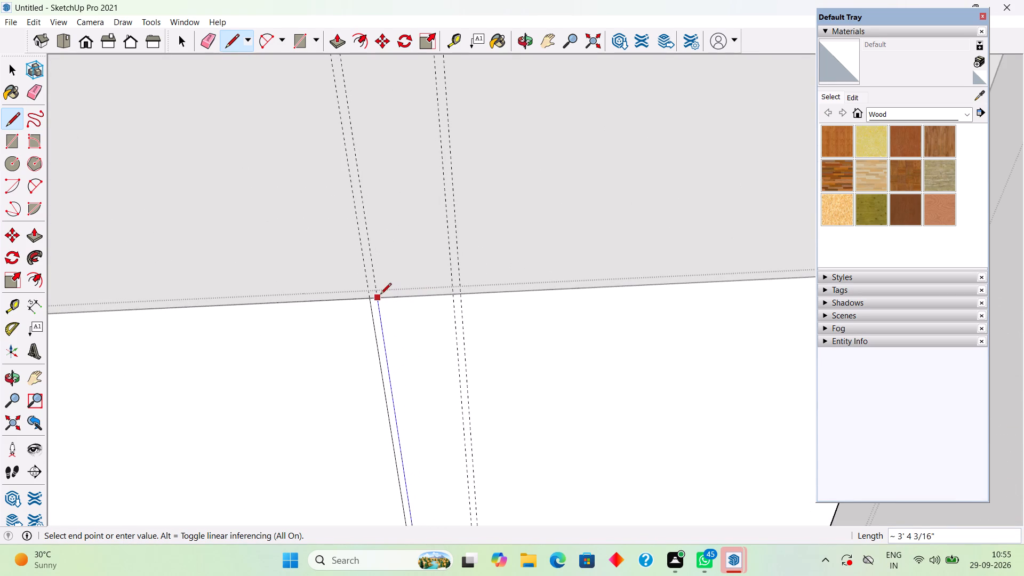
left_click(380, 295)
Push/pull the third bay's zigzag gap strip by 0.3".
key("space")
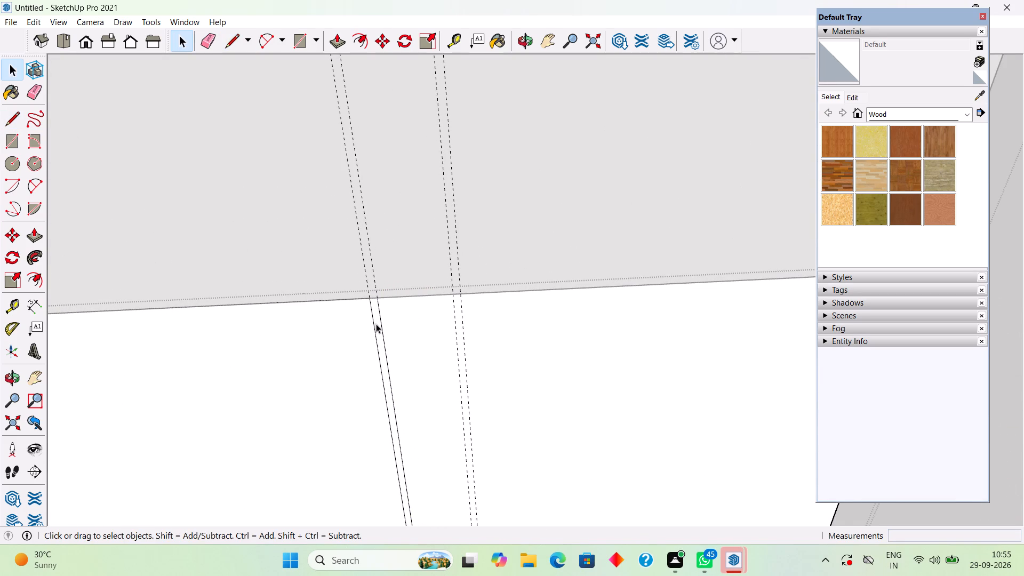
left_click(376, 324)
key("p")
left_click(377, 322)
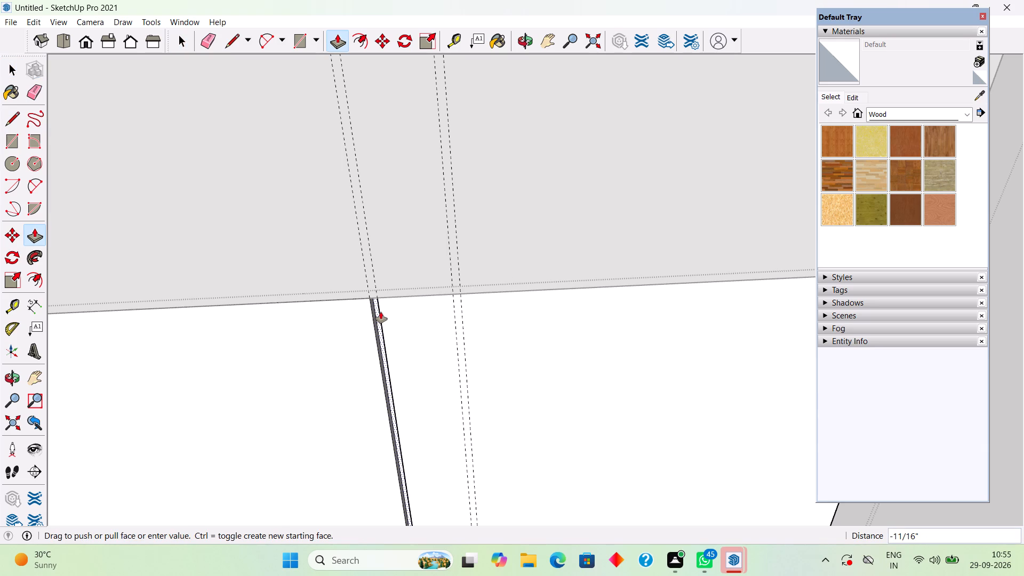
type(".3\"")
key("Return")
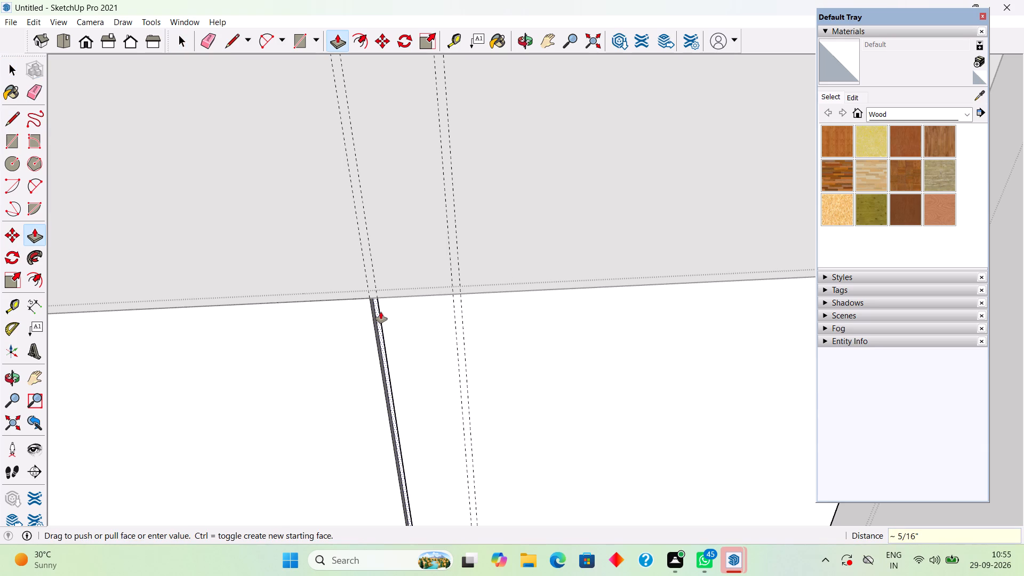
key("space")
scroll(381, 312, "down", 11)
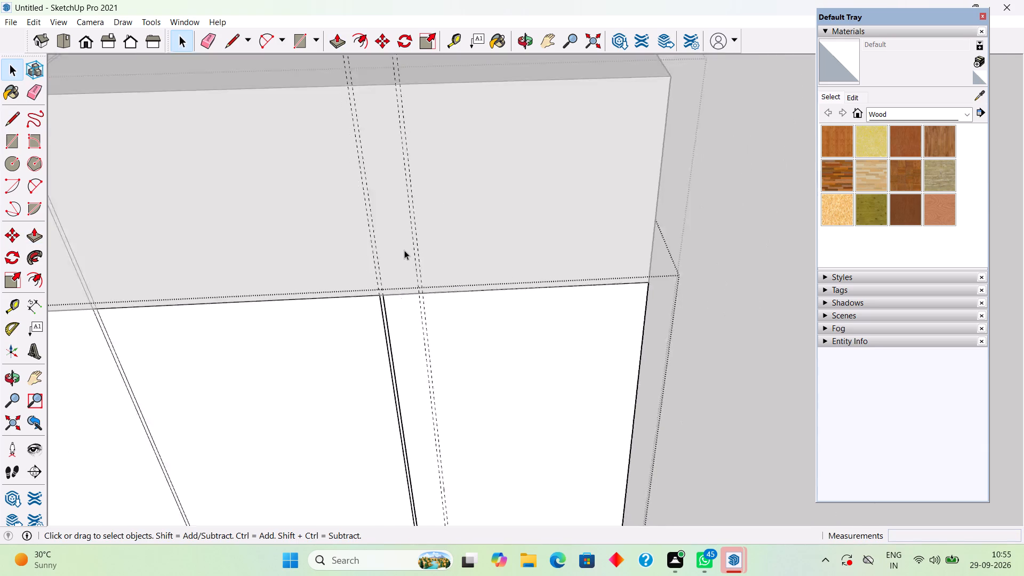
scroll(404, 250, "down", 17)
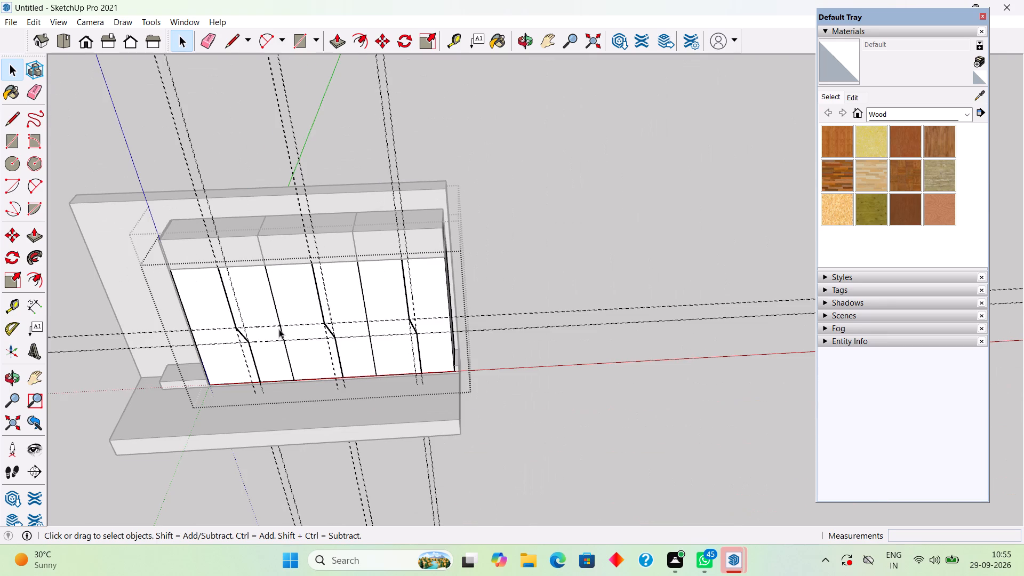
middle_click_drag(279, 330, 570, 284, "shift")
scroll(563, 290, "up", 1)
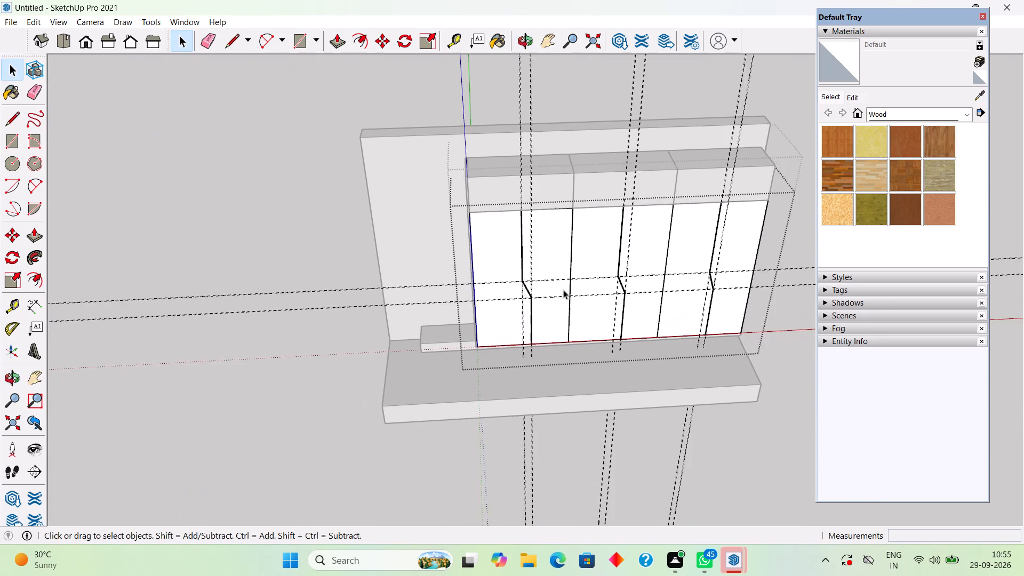
Close the lower shutter panel's group and open the upper cabinet row's group for editing.
scroll(563, 290, "up", 1)
left_click(179, 139)
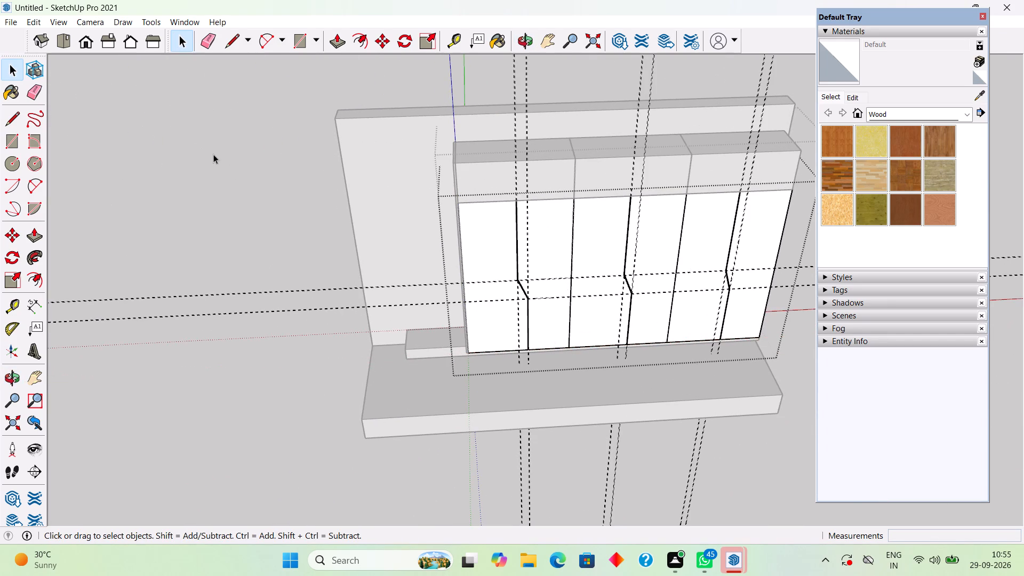
left_click(213, 154)
left_click(213, 154)
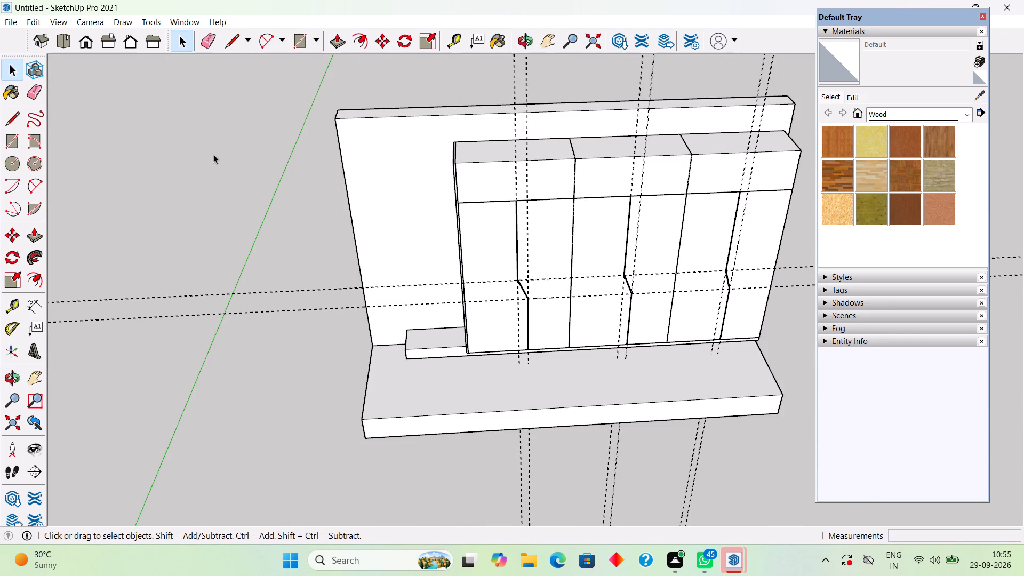
left_click(213, 154)
scroll(572, 127, "up", 5)
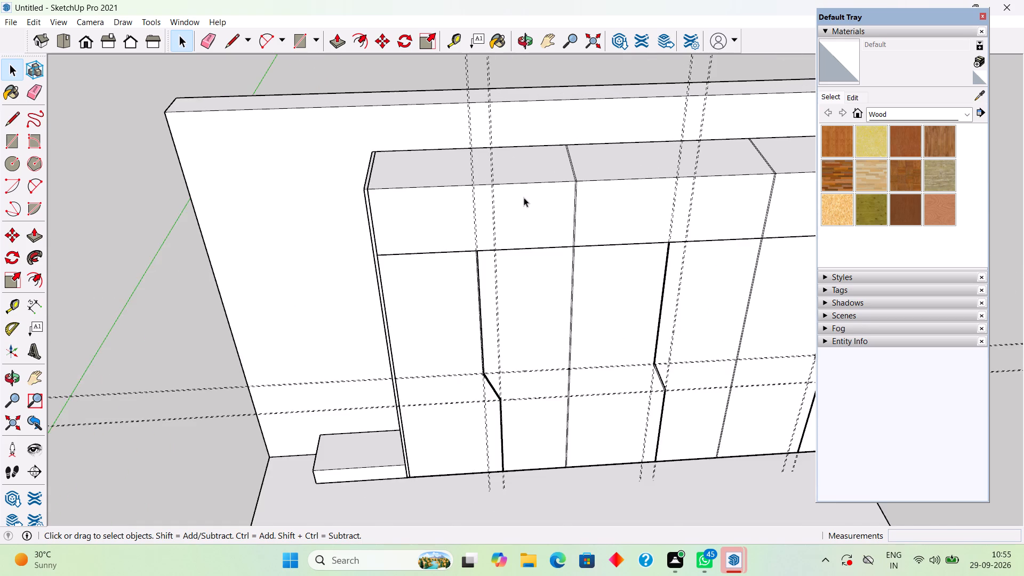
scroll(522, 198, "up", 5)
scroll(458, 196, "up", 5)
middle_click_drag(458, 197, 466, 257)
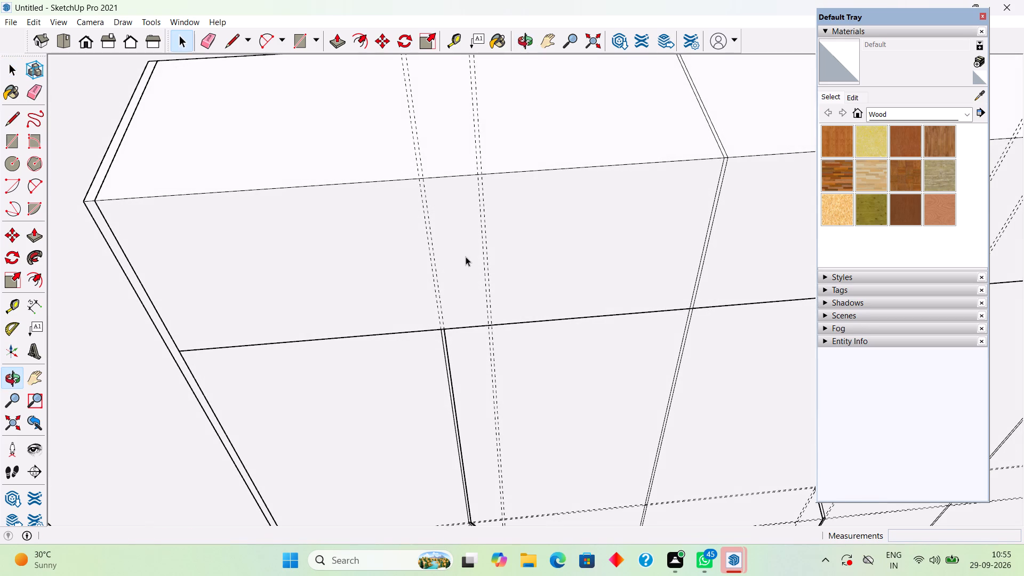
double_click(467, 255)
triple_click(467, 255)
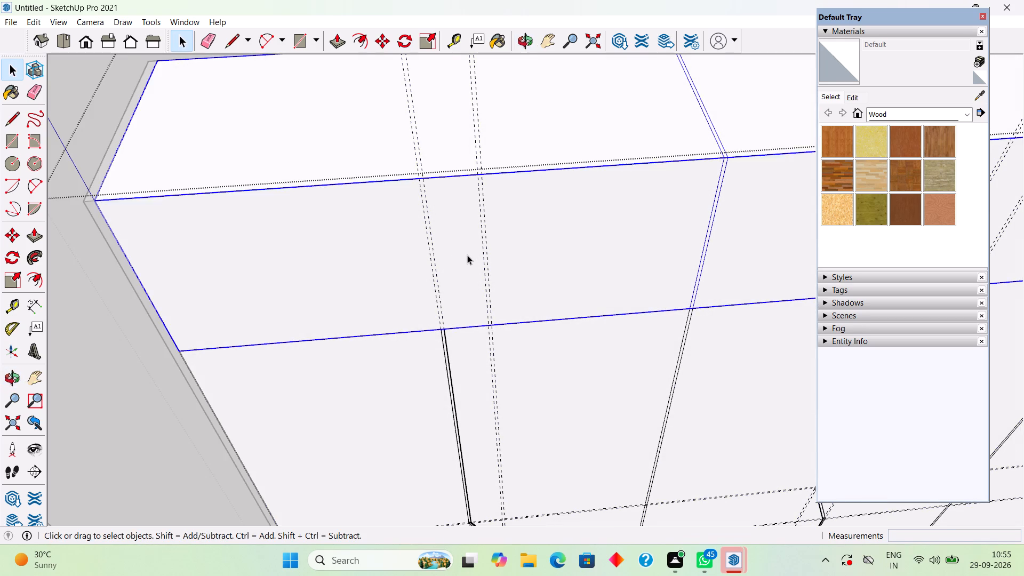
Draw a 5/16" by 1' 6" rectangle on the first bay's upper front, between the guide pair aligned with the zigzag gap's top.
scroll(430, 195, "up", 4)
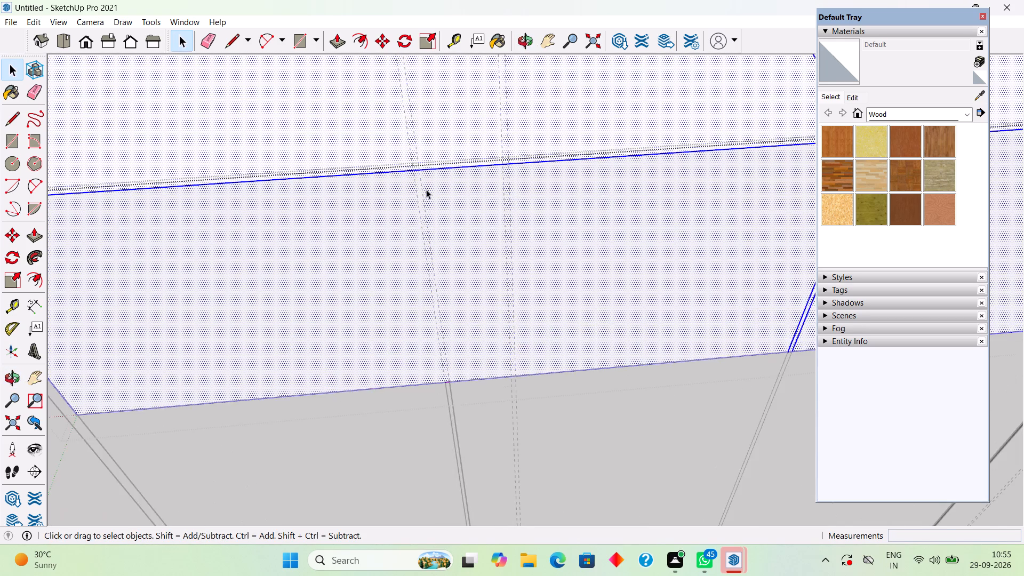
scroll(425, 188, "up", 1)
middle_click_drag(425, 188, 441, 175)
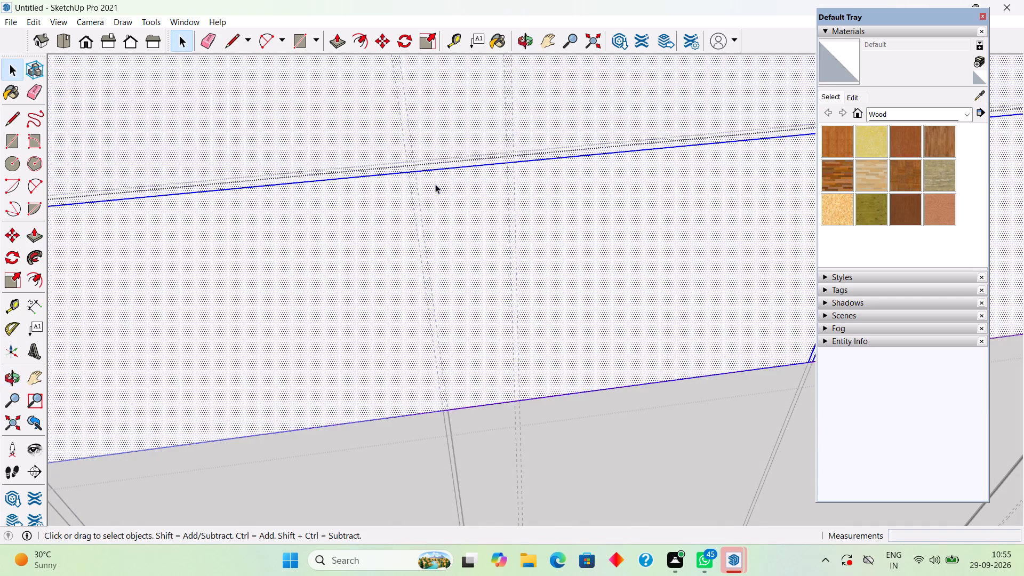
key("r")
scroll(420, 193, "up", 4)
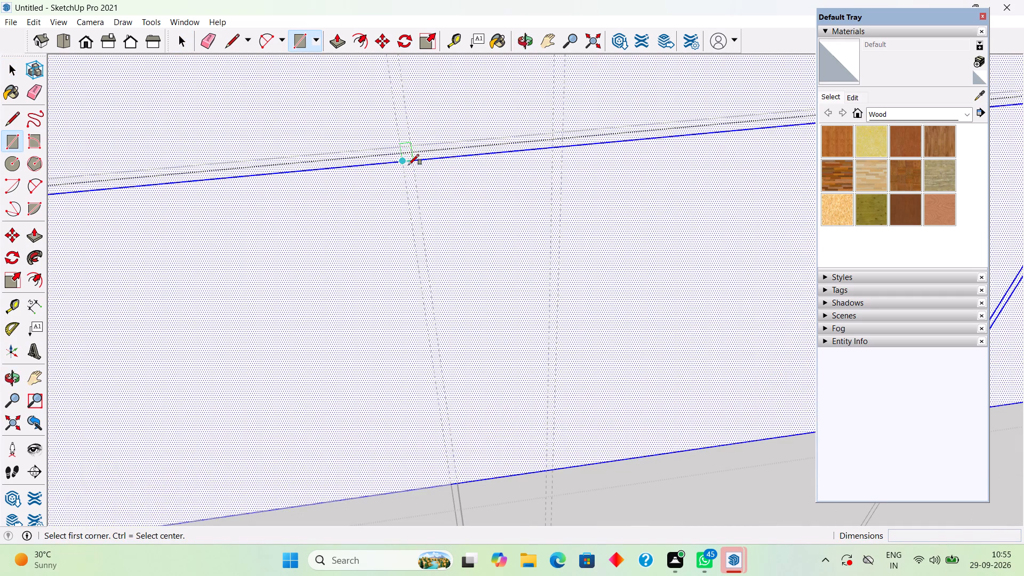
left_click(409, 165)
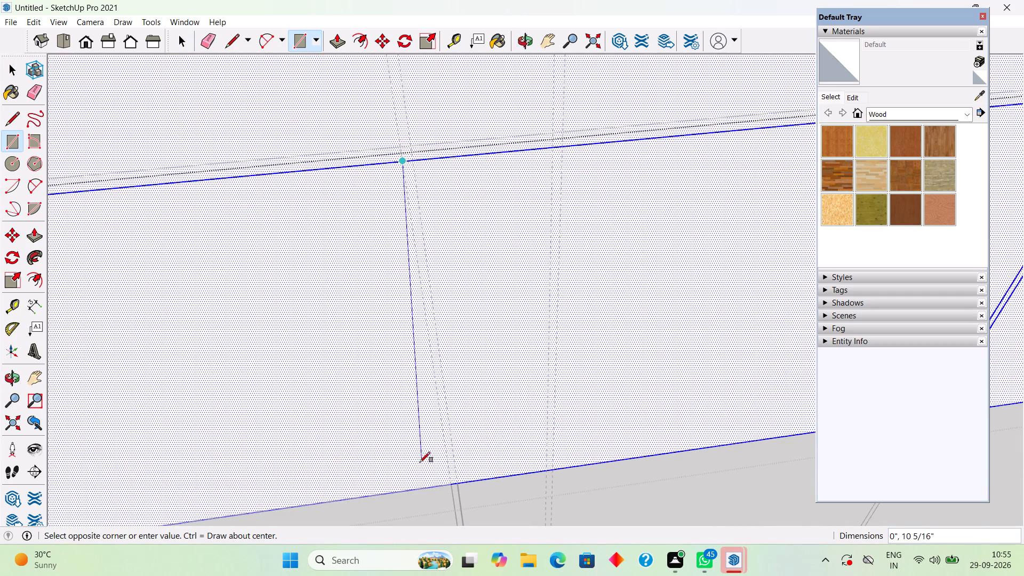
scroll(436, 501, "up", 5)
left_click(473, 470)
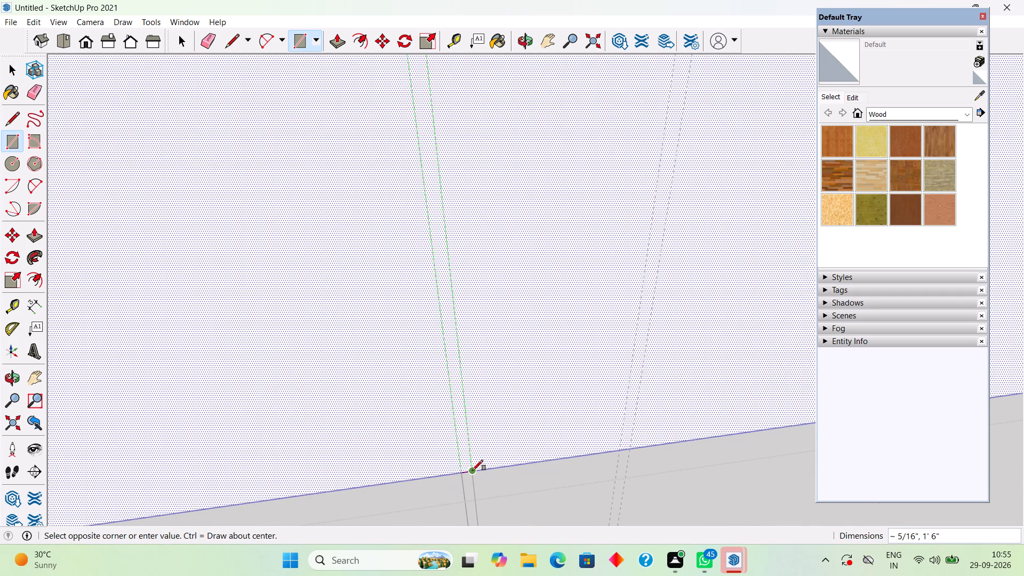
key("space")
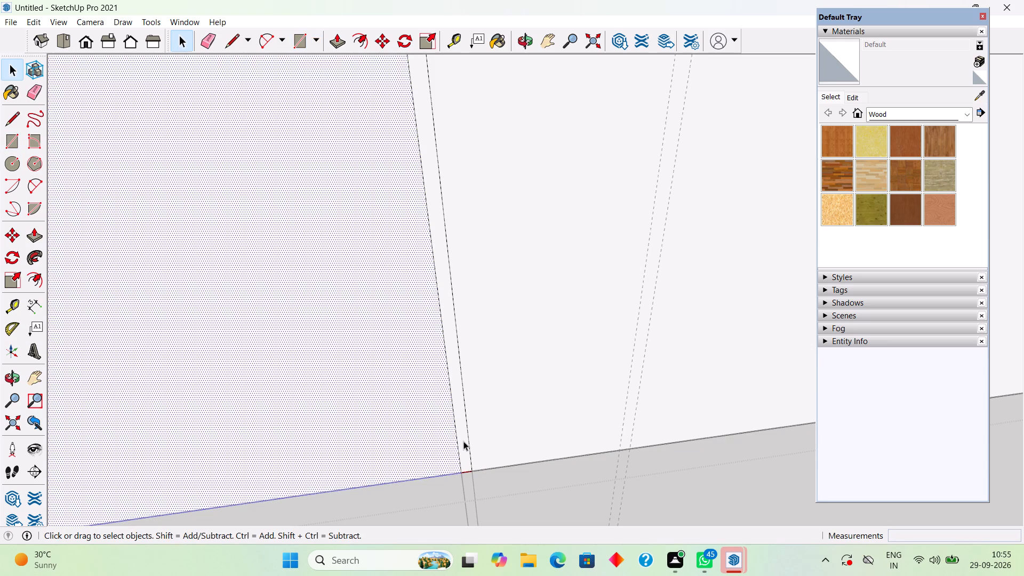
Push/pull the first bay's upper gap strip by 0.3".
left_click(463, 441)
key("p")
scroll(494, 130, "down", 4)
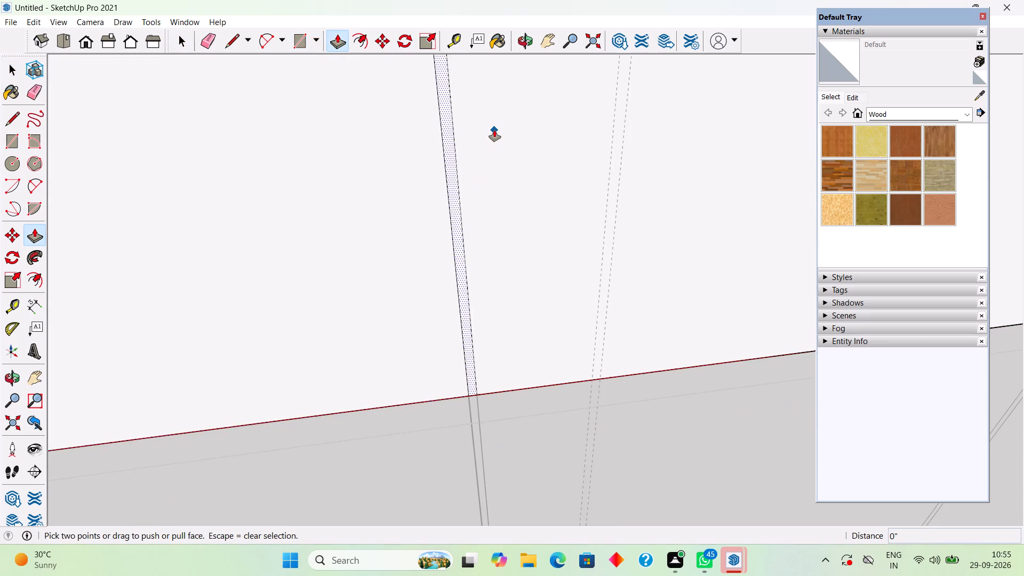
scroll(494, 130, "down", 19)
scroll(502, 87, "up", 5)
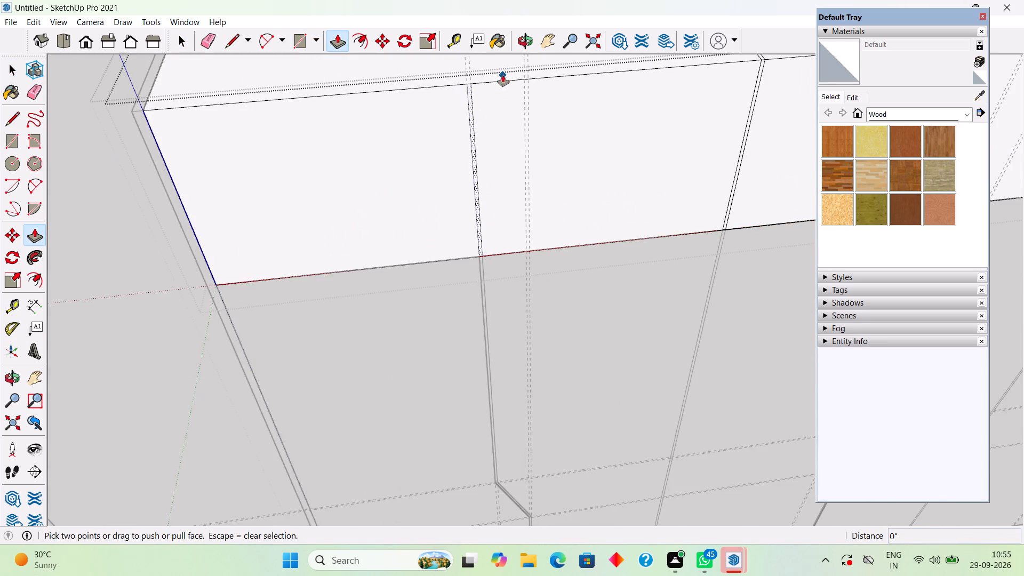
scroll(503, 75, "up", 17)
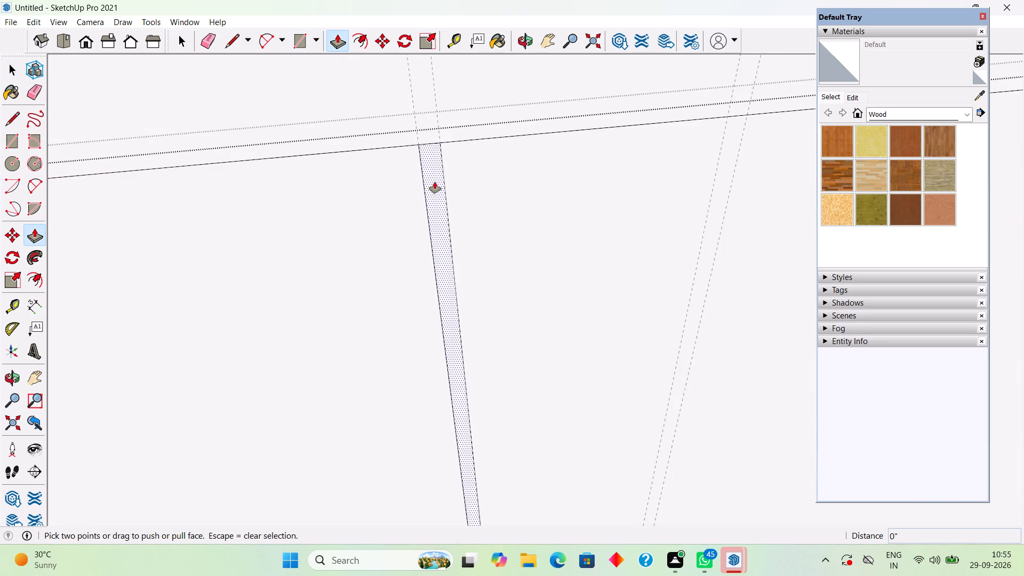
left_click(435, 182)
type(".3")
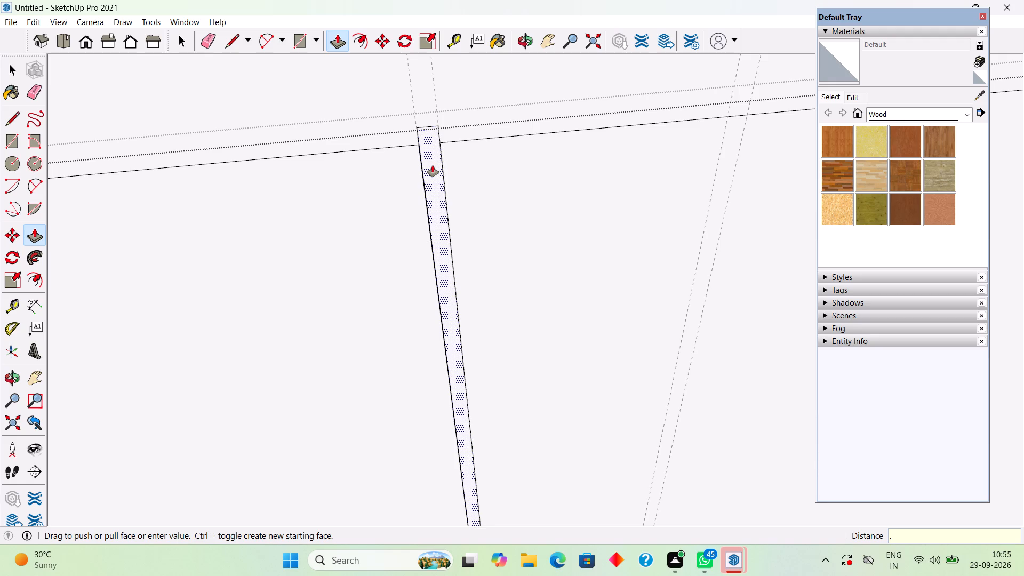
key("shift+quotedbl")
key("Return")
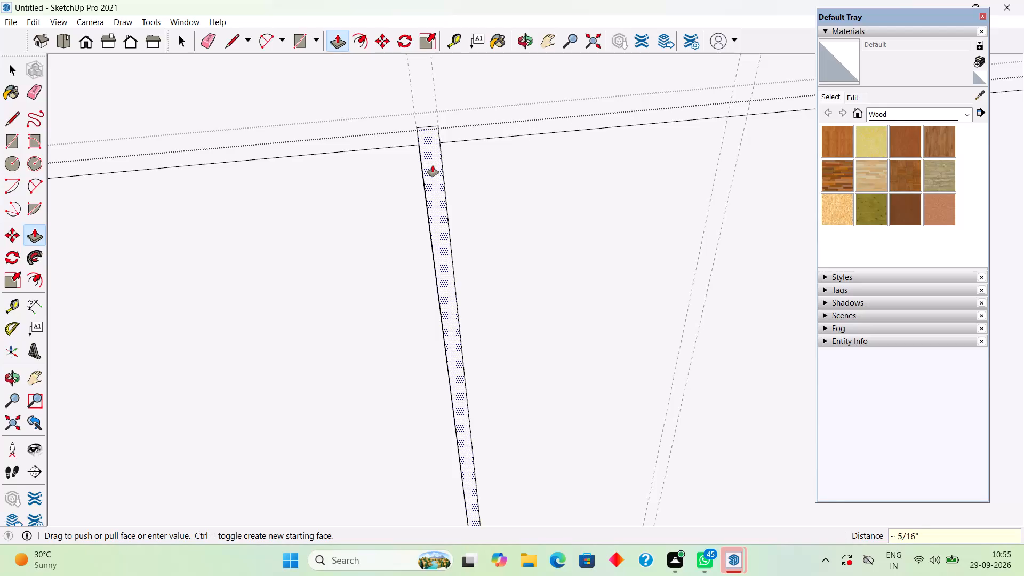
scroll(427, 163, "down", 19)
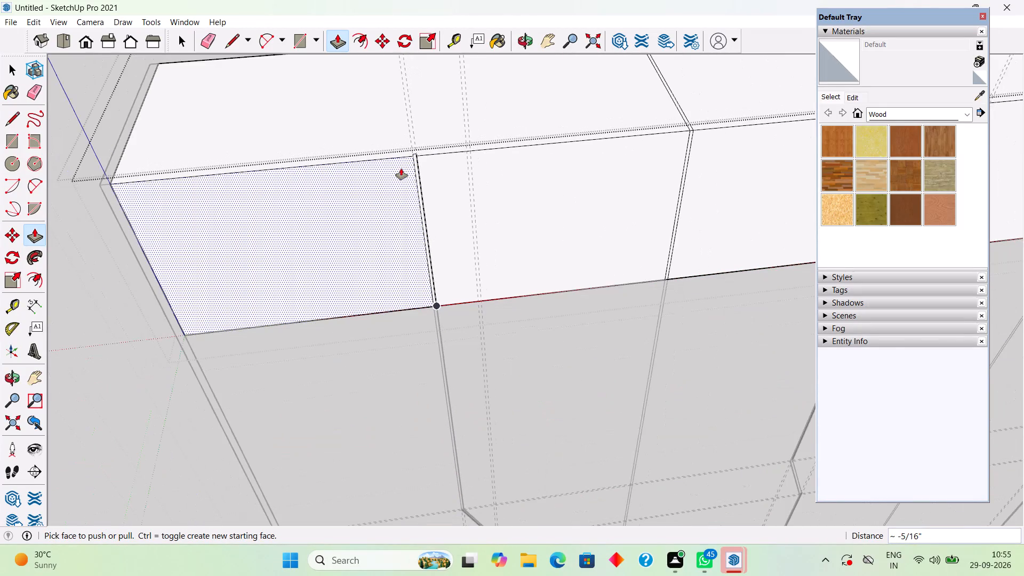
key("space")
Draw a narrow full-height rectangle on the second bay's upper front, between the guide pair aligned with the lower gap's top.
scroll(583, 266, "down", 9)
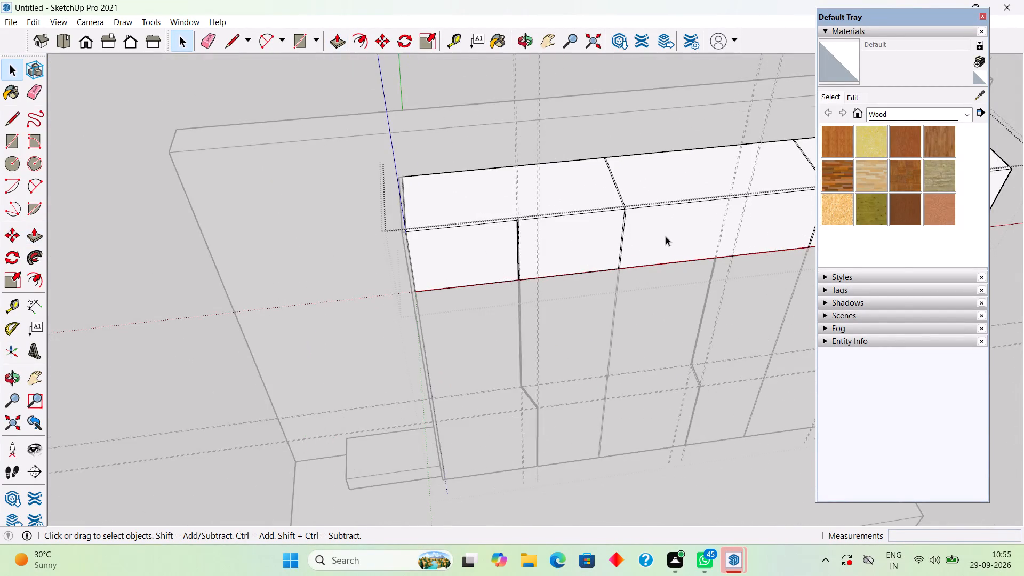
scroll(666, 236, "down", 11)
scroll(788, 218, "up", 9)
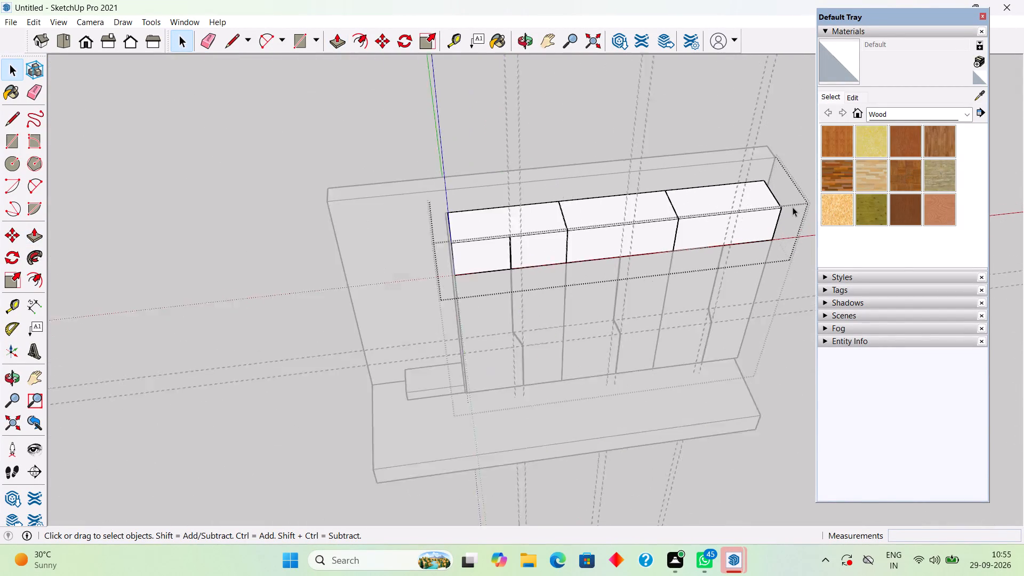
scroll(793, 207, "up", 12)
middle_click_drag(378, 292, 368, 265)
scroll(368, 265, "up", 1)
scroll(415, 212, "up", 3)
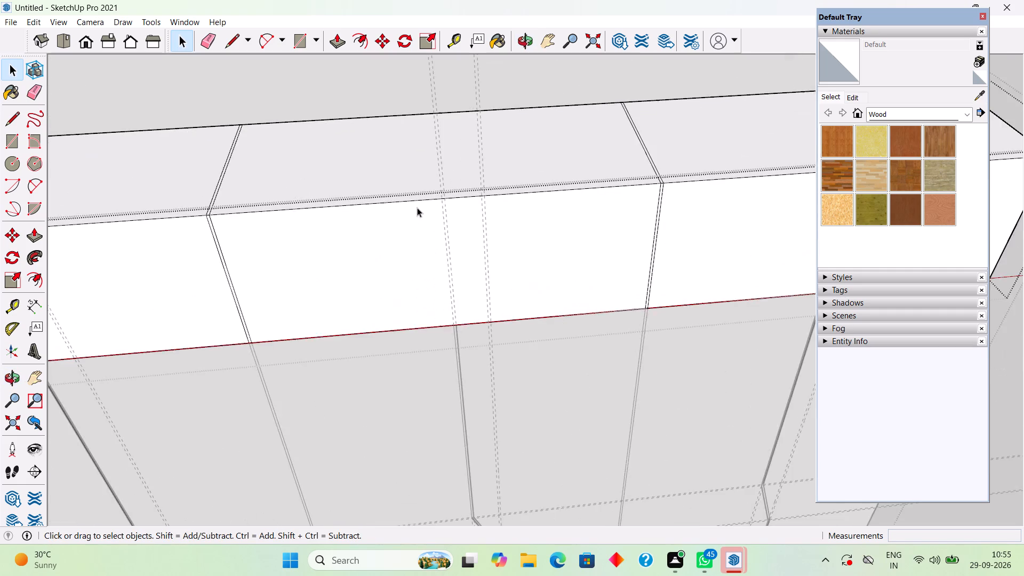
scroll(417, 207, "up", 10)
key("r")
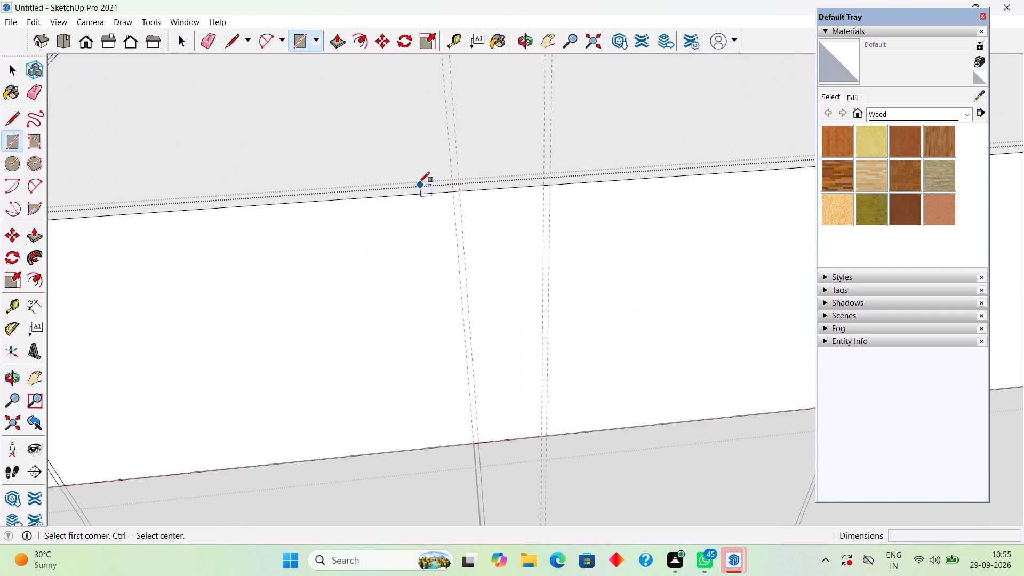
left_click(455, 190)
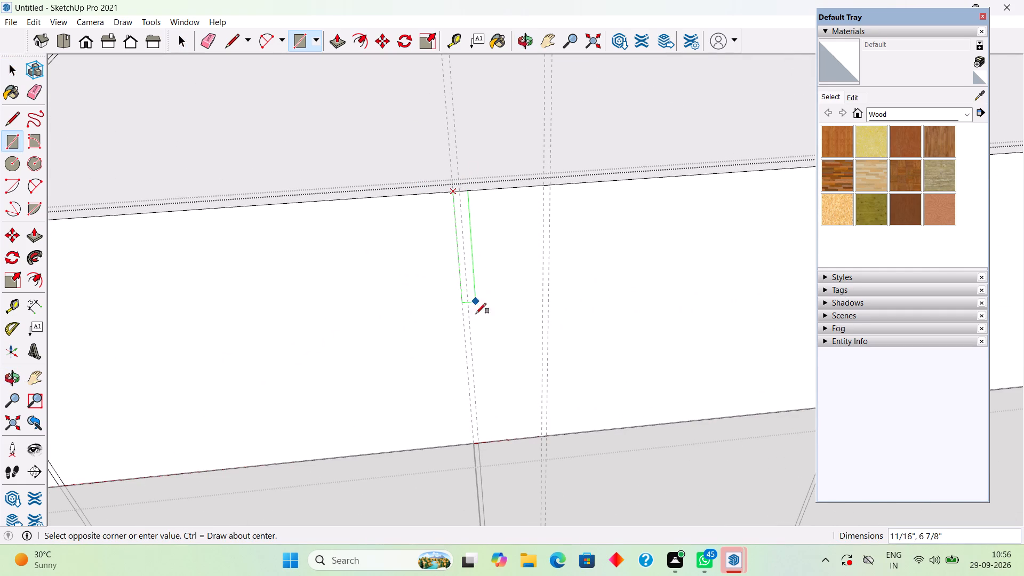
scroll(481, 475, "up", 5)
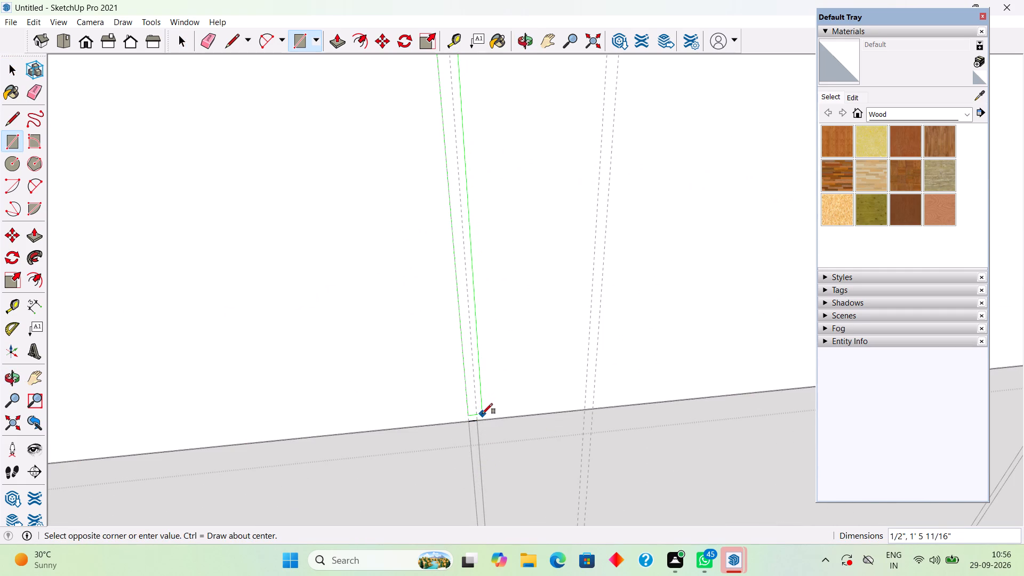
left_click(482, 417)
key("space")
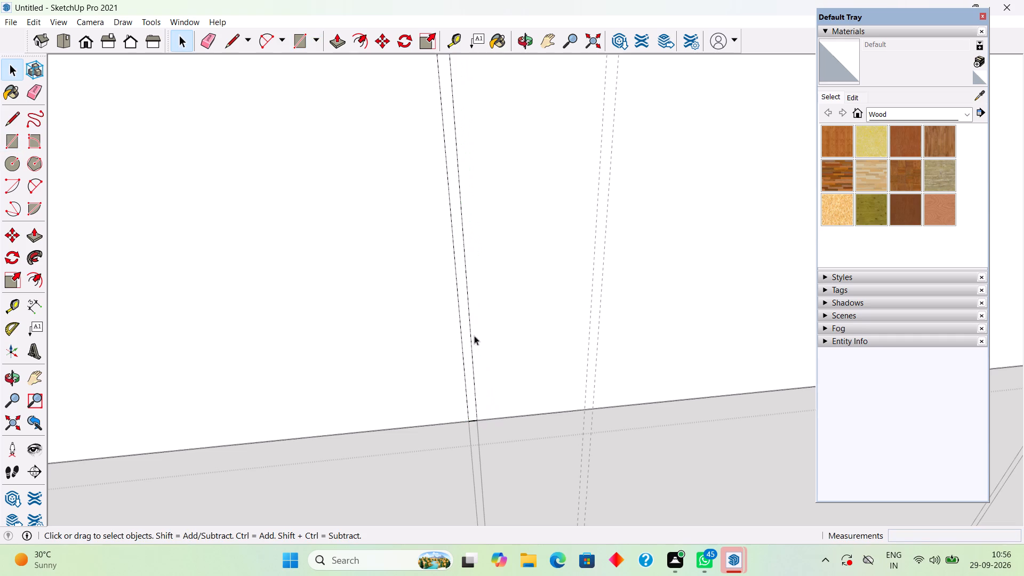
Push/pull the second bay's upper gap strip by 0.3".
scroll(463, 169, "down", 14)
scroll(459, 61, "up", 4)
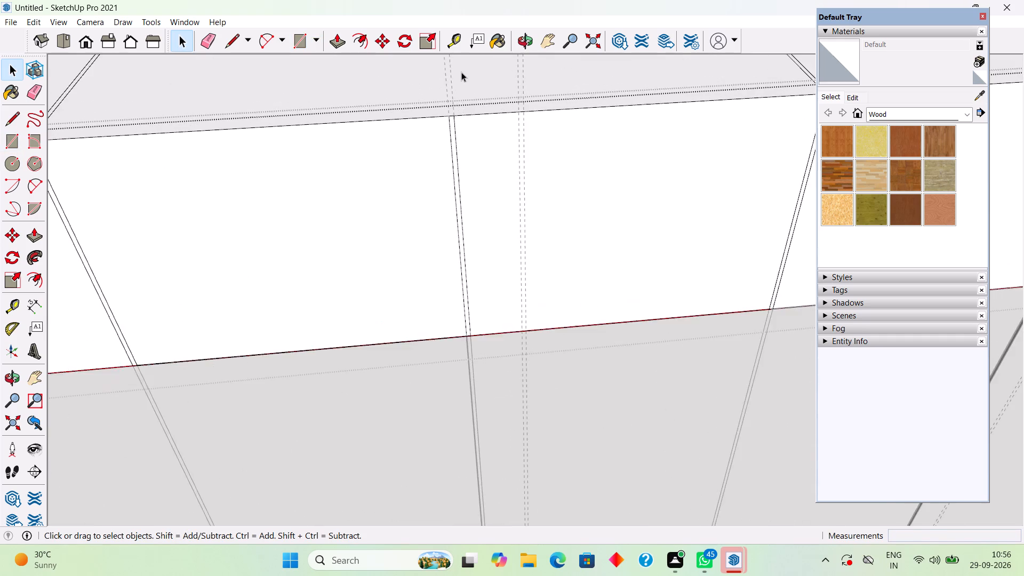
scroll(460, 81, "up", 11)
left_click(430, 214)
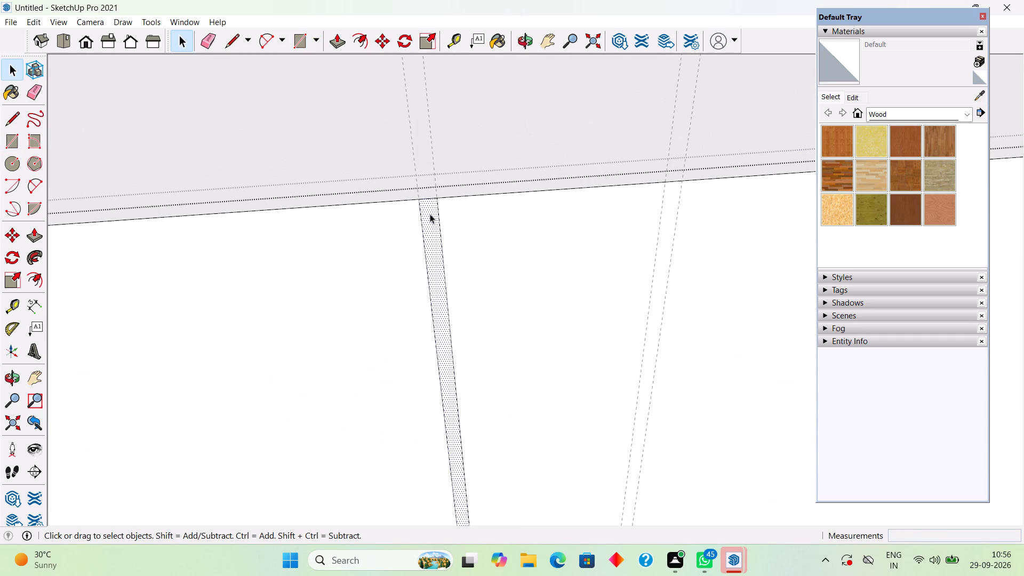
key("p")
left_click(427, 214)
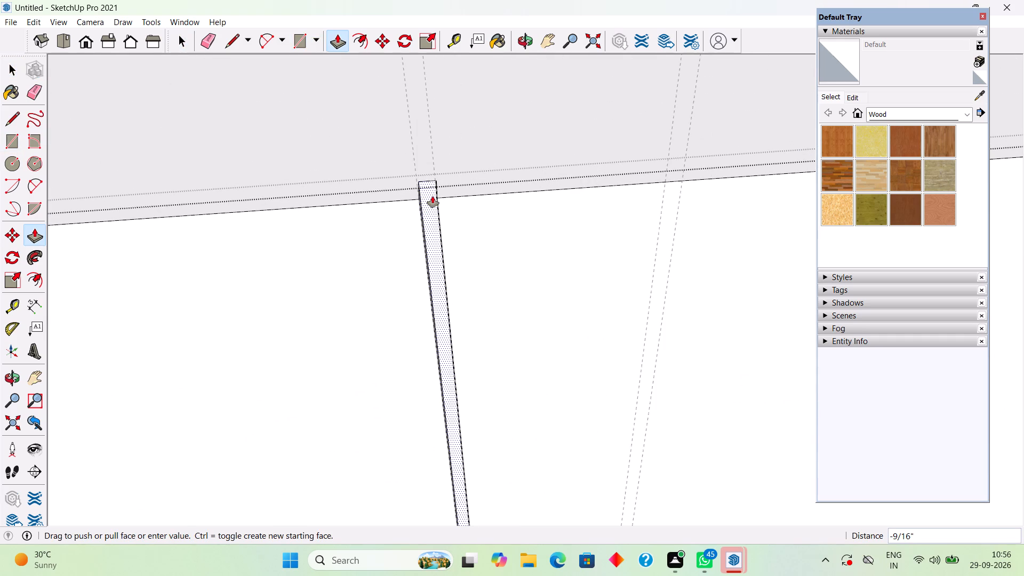
type(".3\"")
key("Return")
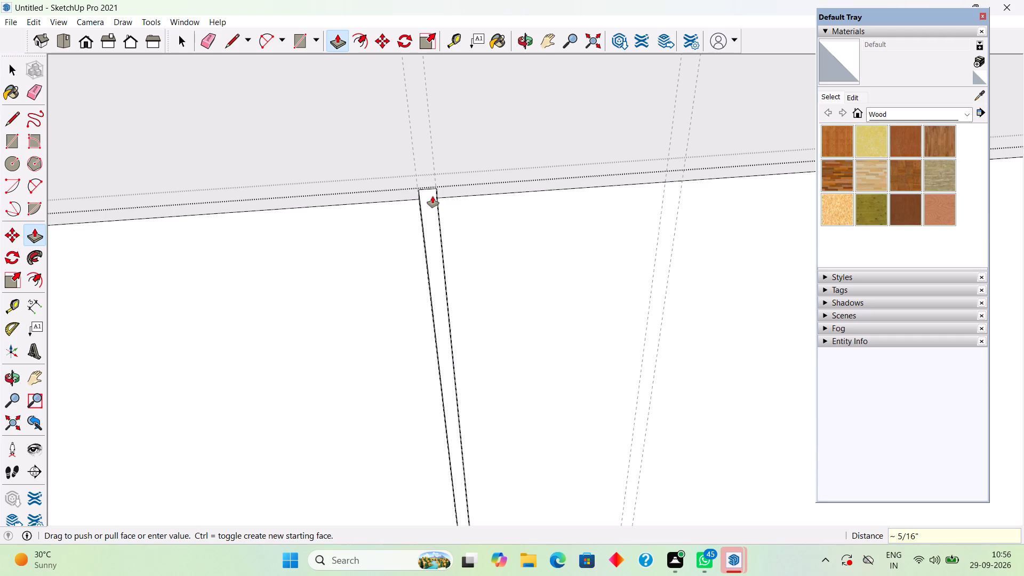
key("space")
Draw a 5/16" by 1' 6" rectangle on the third bay's upper front, between the guide pair aligned with the lower gap's top.
scroll(433, 196, "down", 19)
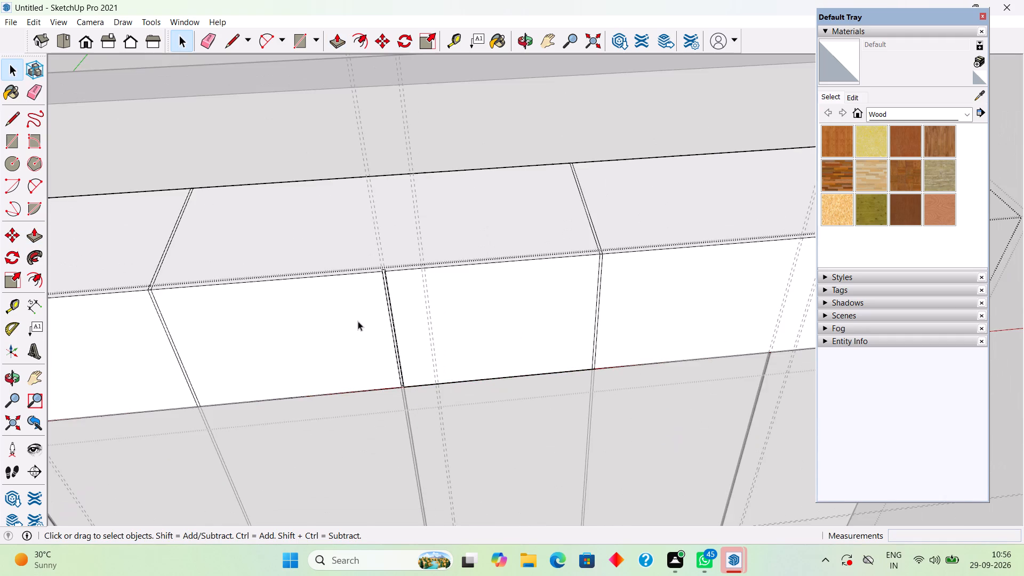
scroll(357, 321, "down", 5)
scroll(844, 311, "up", 5)
scroll(777, 295, "up", 7)
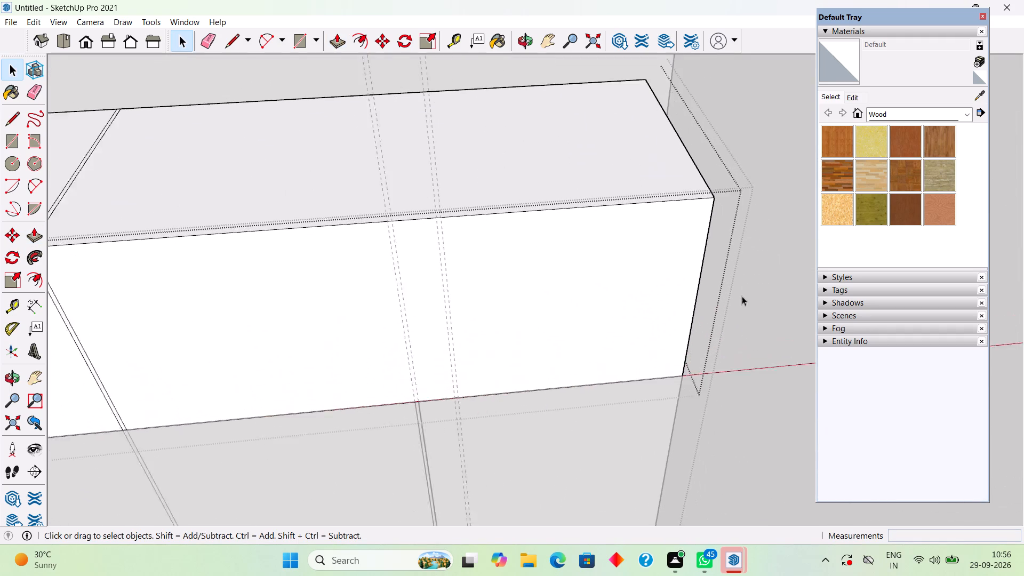
scroll(742, 296, "up", 2)
scroll(317, 197, "up", 6)
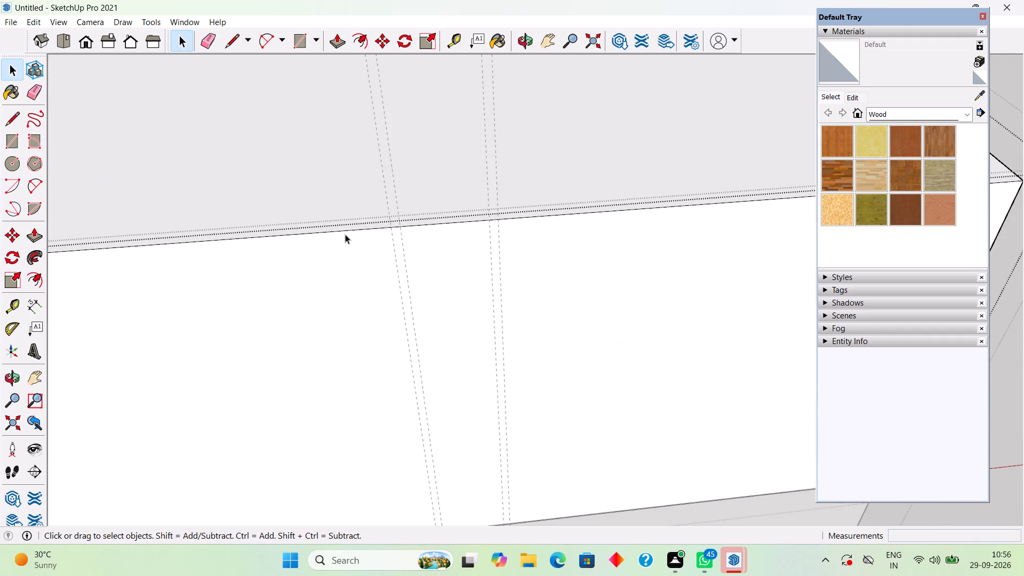
scroll(350, 244, "down", 3)
key("r")
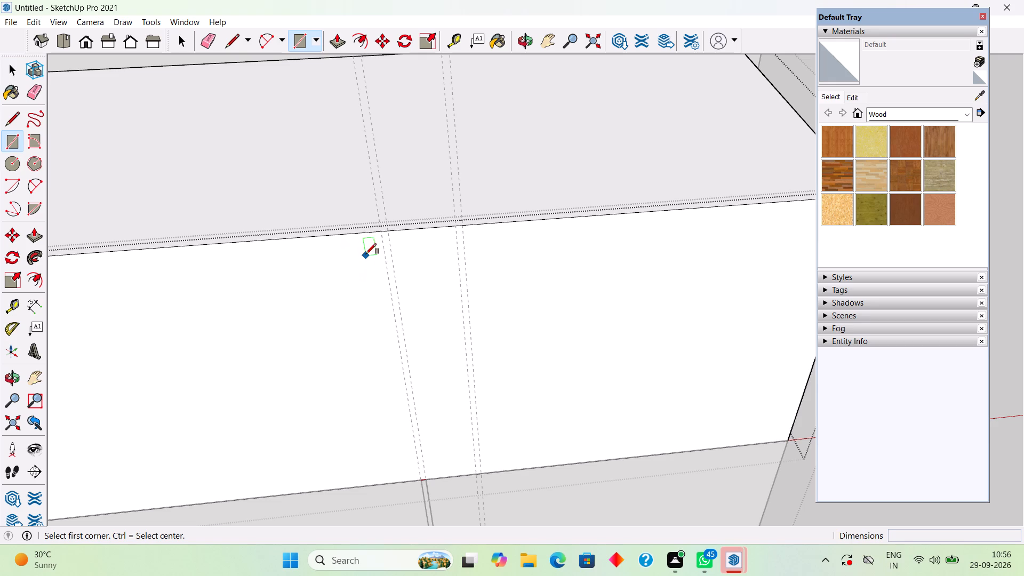
left_click(380, 230)
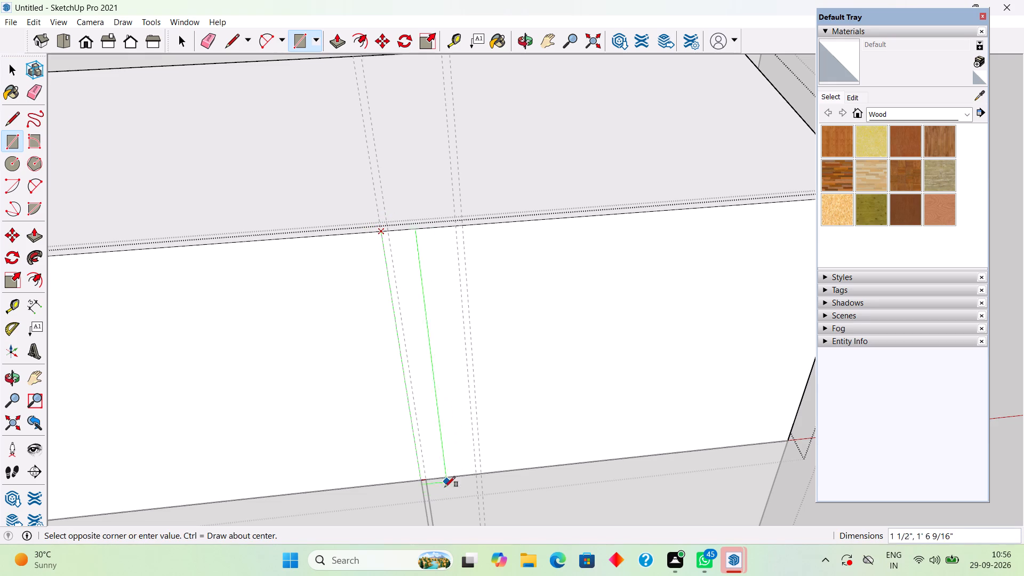
scroll(442, 494, "up", 4)
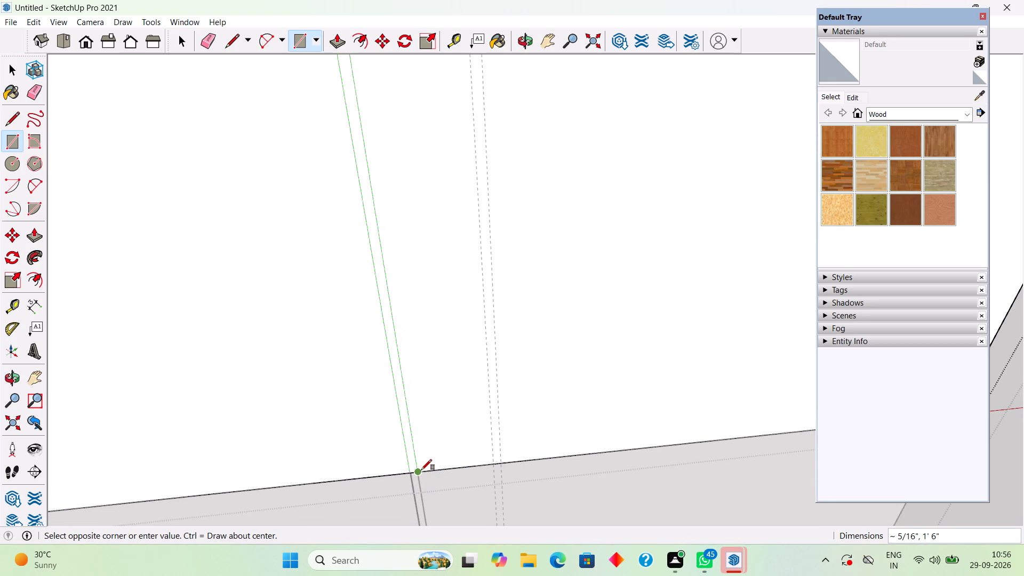
left_click(421, 470)
key("space")
scroll(337, 187, "down", 8)
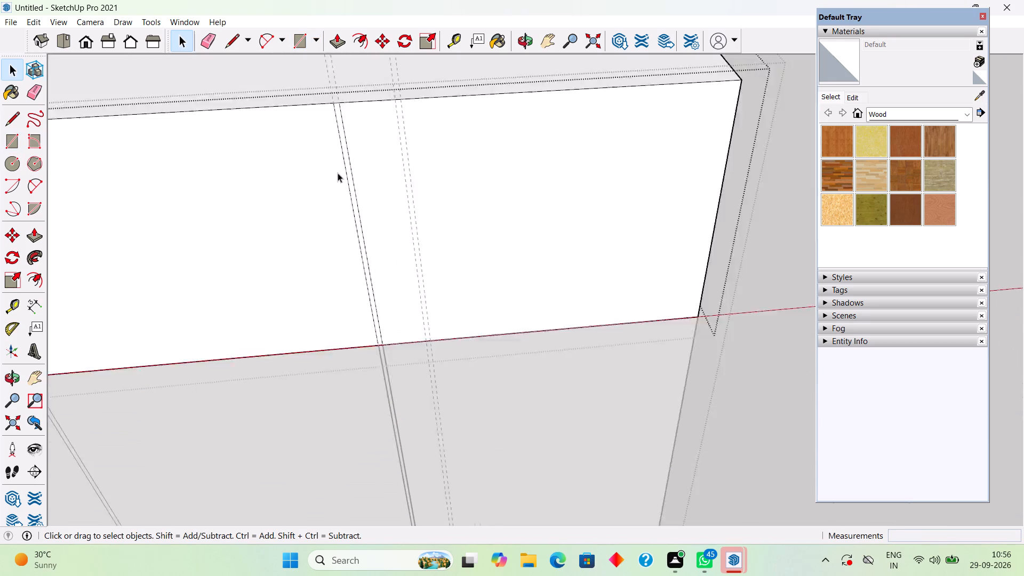
Push/pull the third bay's upper gap strip by 0.3" and exit the cabinet groups.
scroll(322, 61, "up", 10)
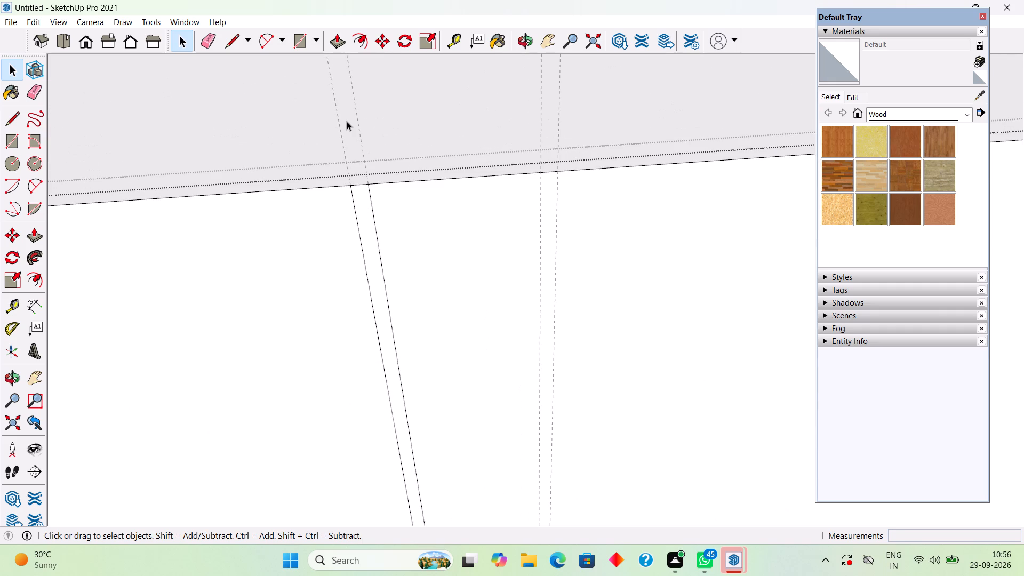
key("p")
left_click(370, 202)
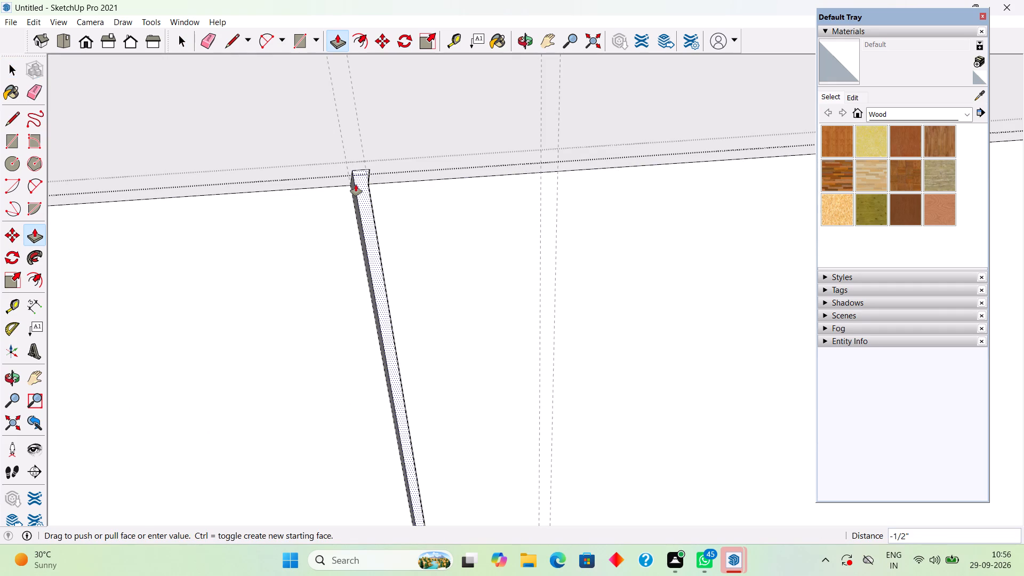
type(".3\"")
key("Return")
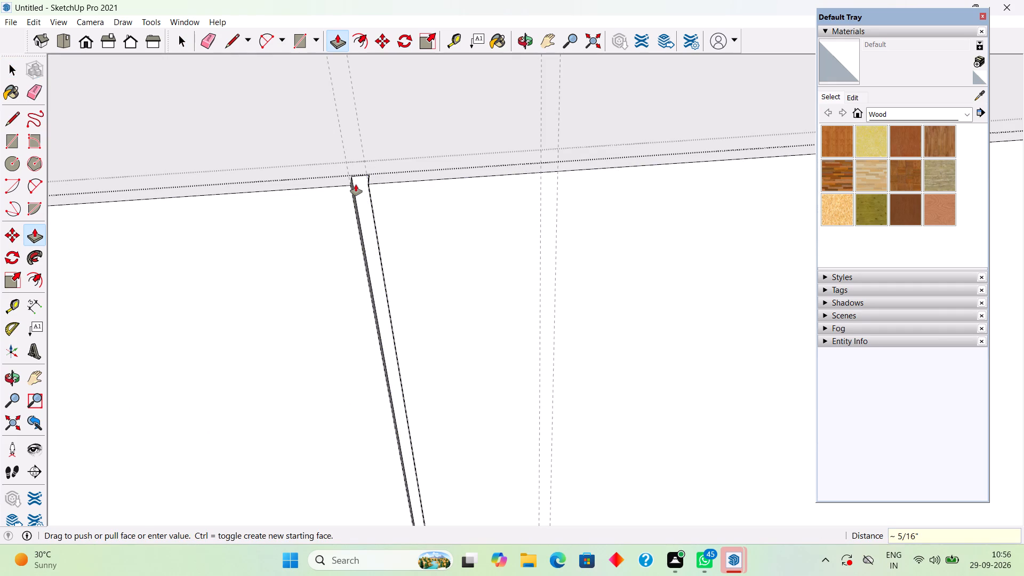
key("space")
scroll(336, 270, "down", 14)
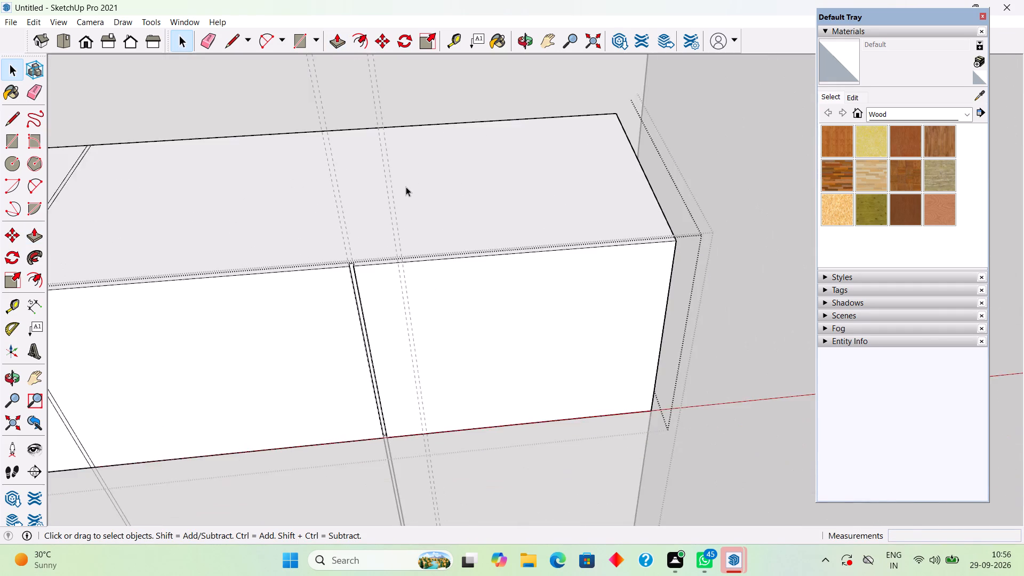
scroll(406, 187, "down", 20)
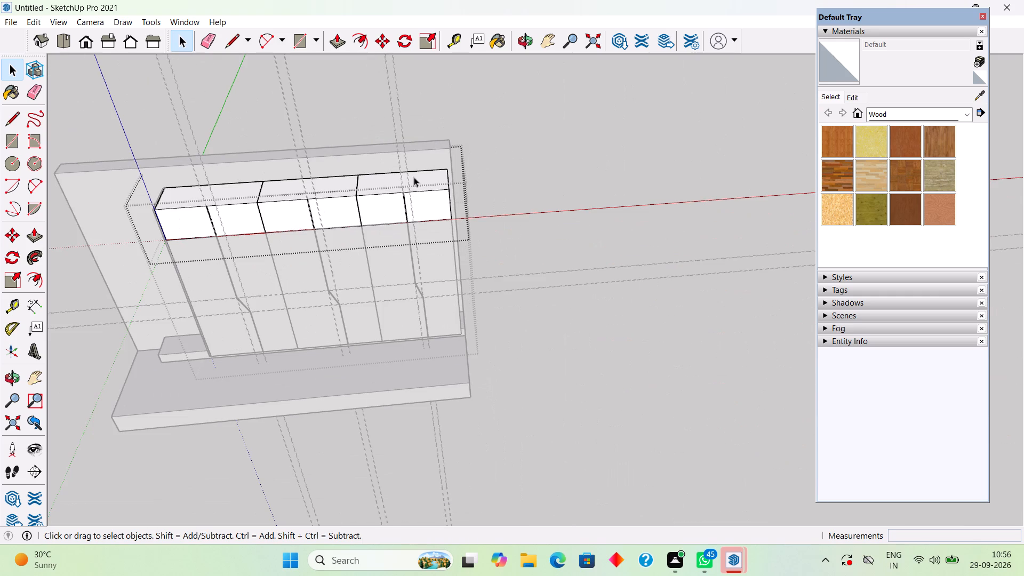
middle_click_drag(414, 177, 596, 166, "shift")
scroll(596, 166, "down", 1, "shift")
left_click(649, 135)
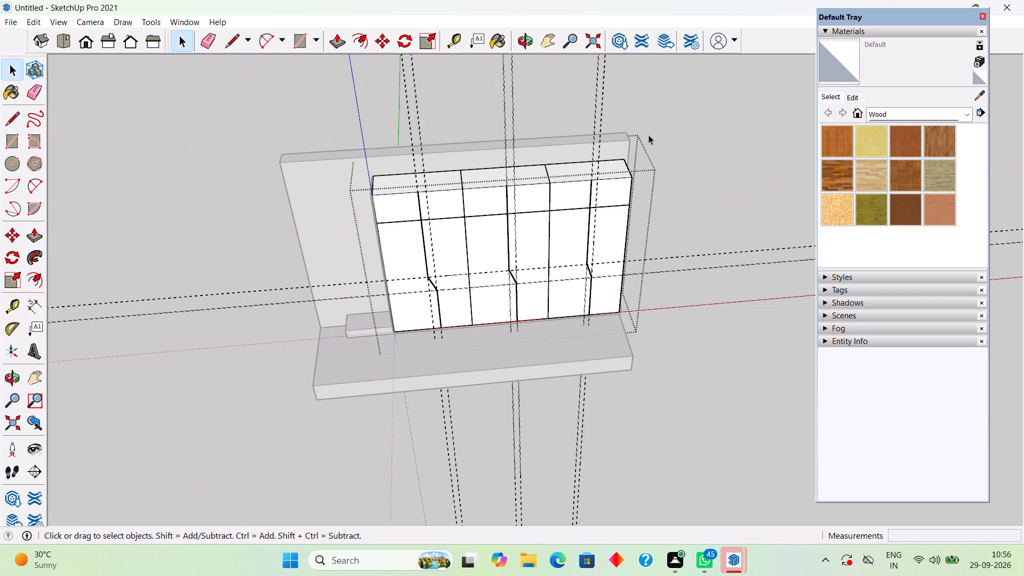
left_click(649, 134)
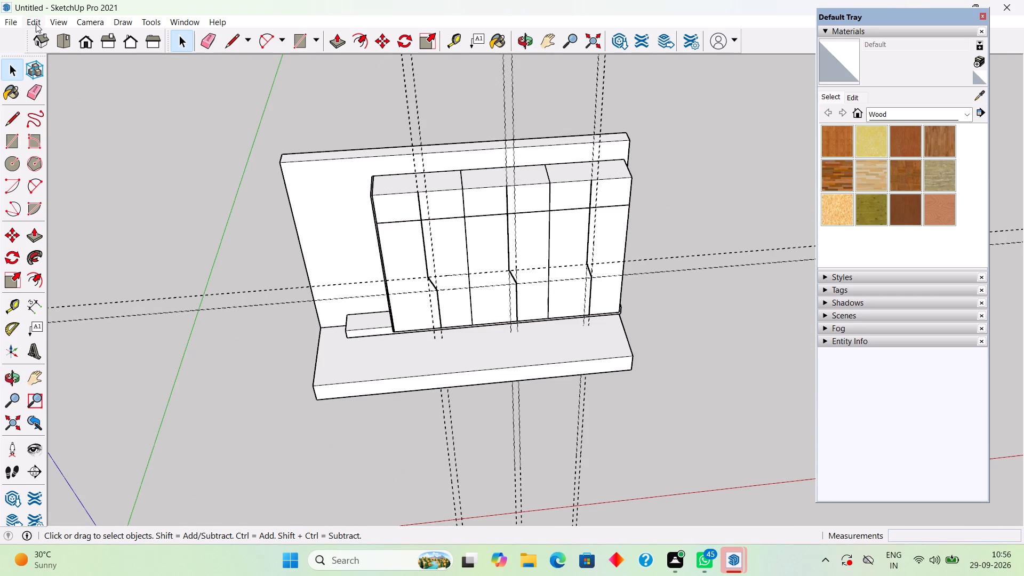
Delete all construction guides from the model.
left_click(36, 23)
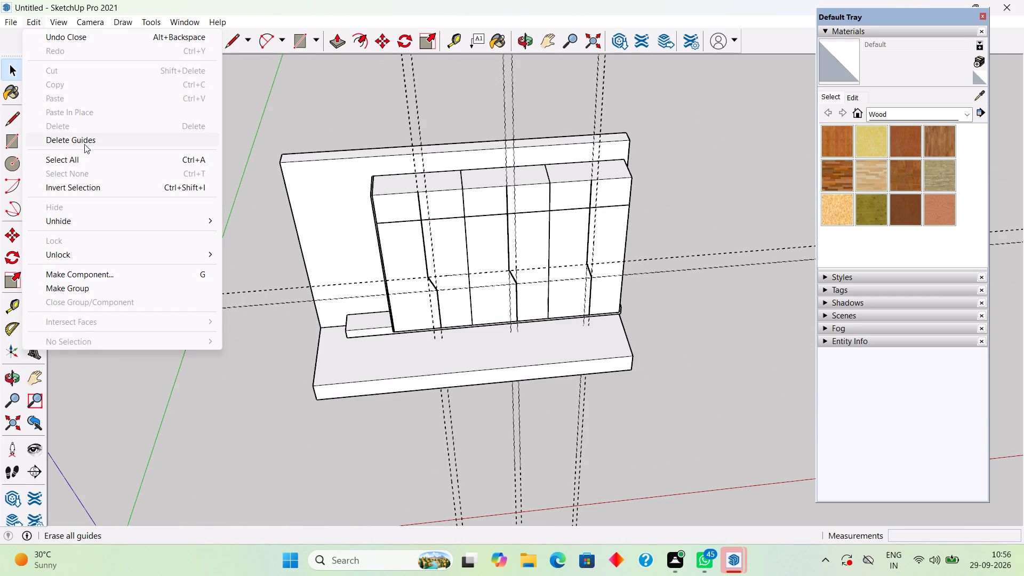
left_click(86, 138)
Examine the shutter gaps across the three-bay cabinet front, up close and from several angles.
middle_click_drag(310, 267, 340, 169)
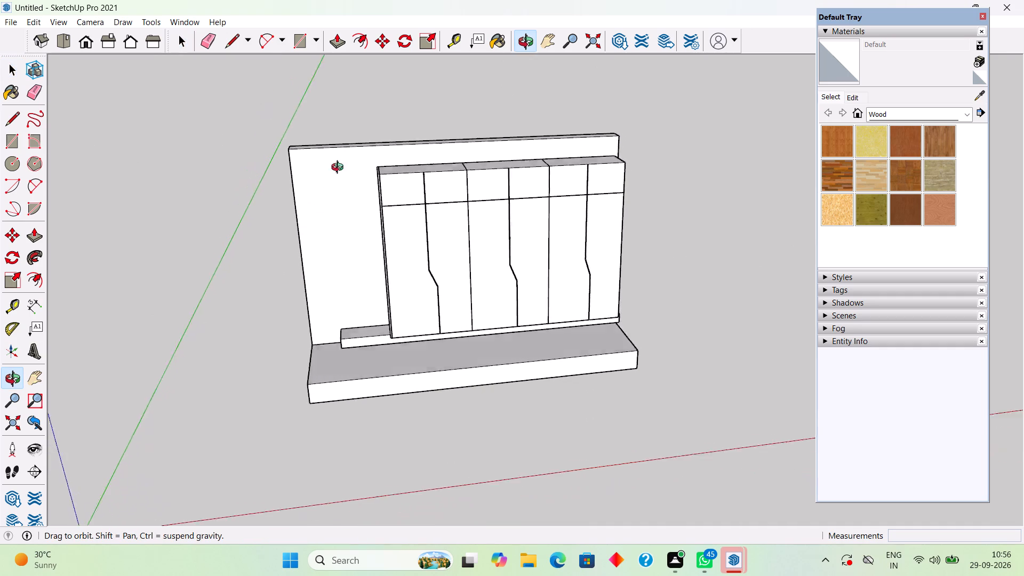
middle_click_drag(340, 169, 374, 160)
middle_click_drag(376, 172, 395, 285)
middle_click_drag(395, 287, 349, 277)
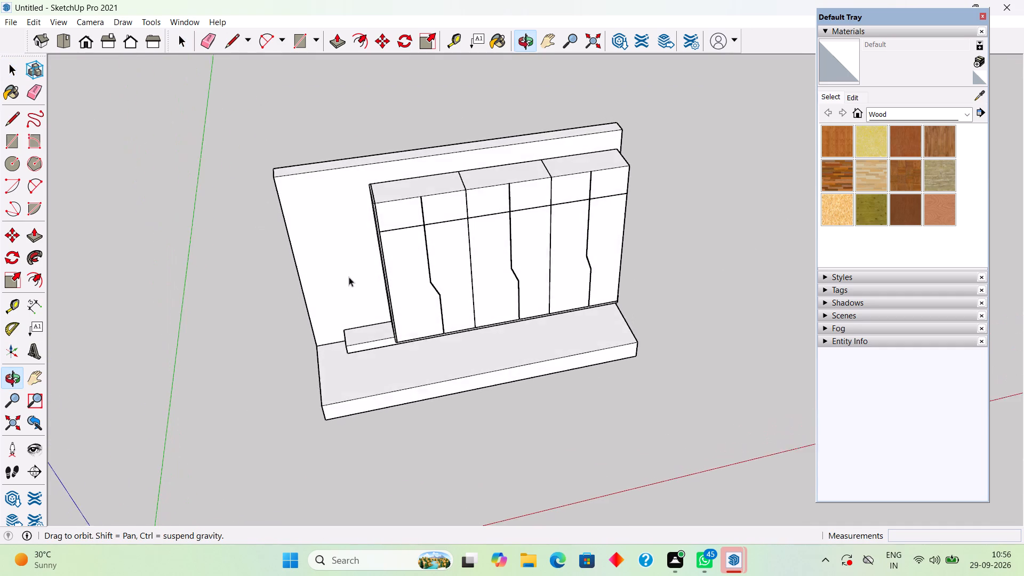
middle_click_drag(349, 277, 350, 277)
scroll(369, 303, "up", 10)
scroll(537, 257, "up", 5)
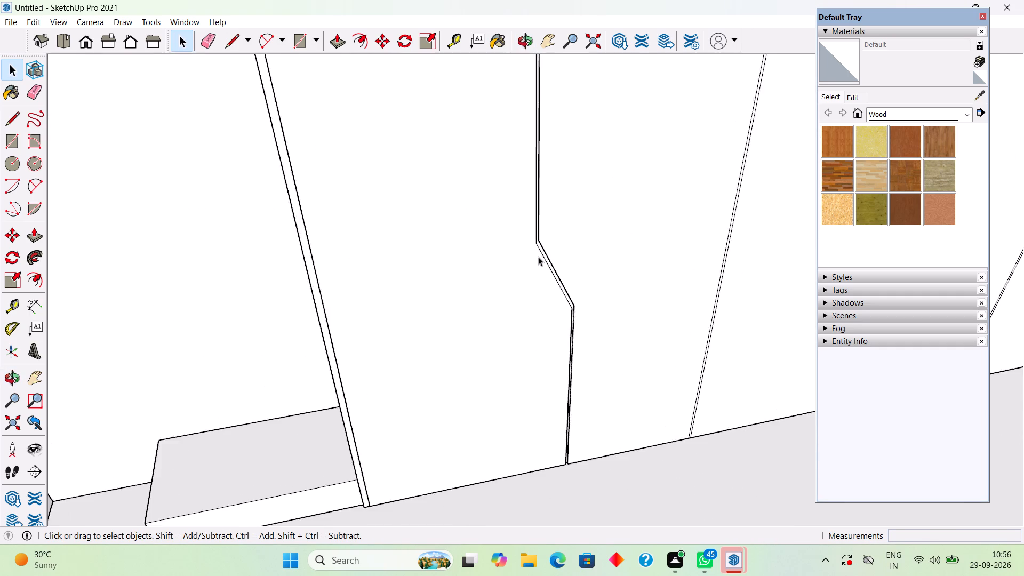
scroll(538, 257, "up", 2)
middle_click_drag(532, 262, 294, 338)
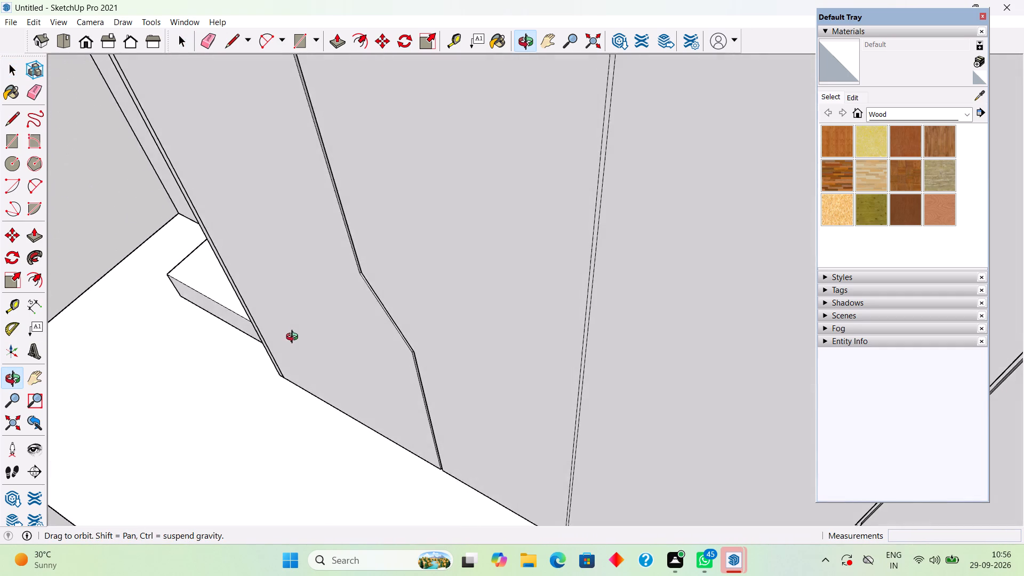
middle_click_drag(294, 338, 415, 308)
scroll(415, 308, "down", 16)
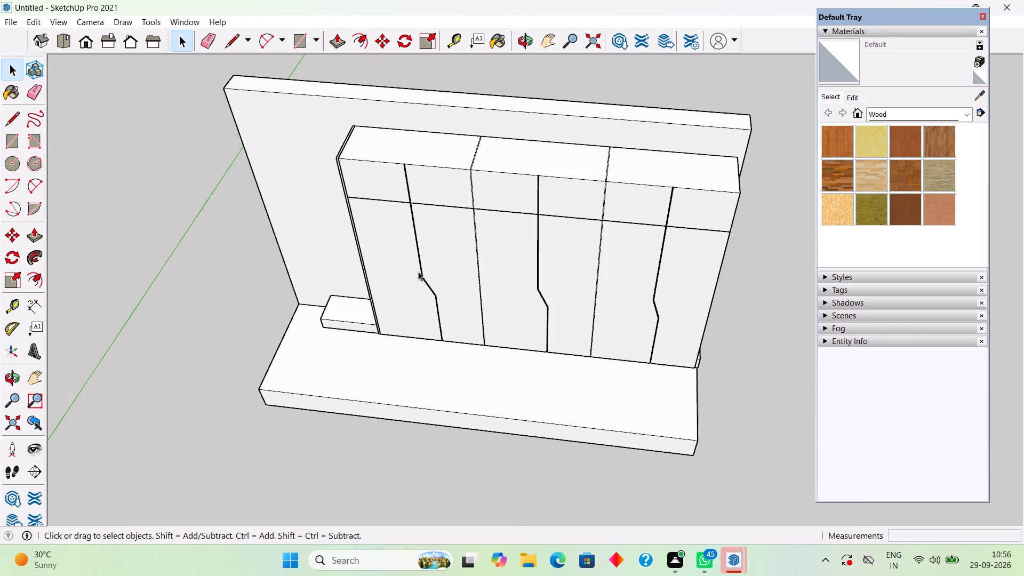
scroll(475, 235, "down", 3)
middle_click_drag(478, 236, 577, 134)
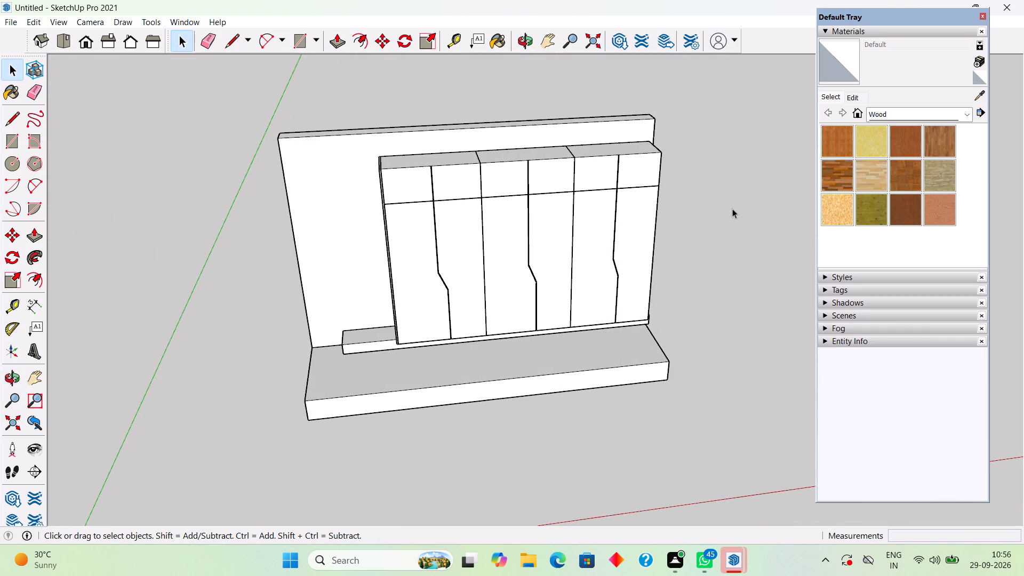
left_click(732, 209)
scroll(785, 180, "down", 4)
middle_click_drag(613, 250, 535, 275)
scroll(774, 234, "up", 2)
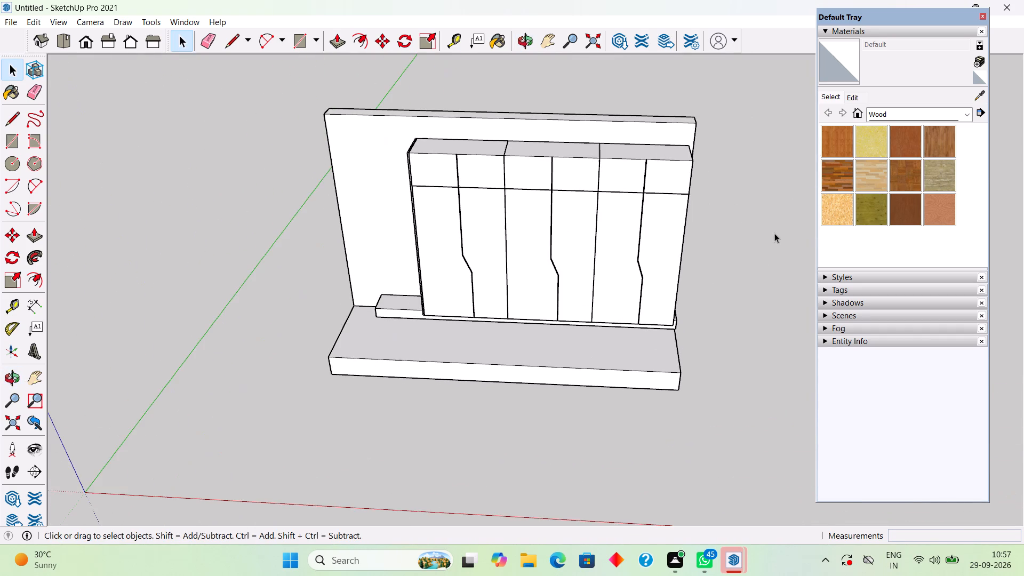
scroll(774, 233, "up", 1)
Push the plinth's end face beside the third bay inward by about 2 7/16" and exit its group.
middle_click_drag(737, 235, 503, 225)
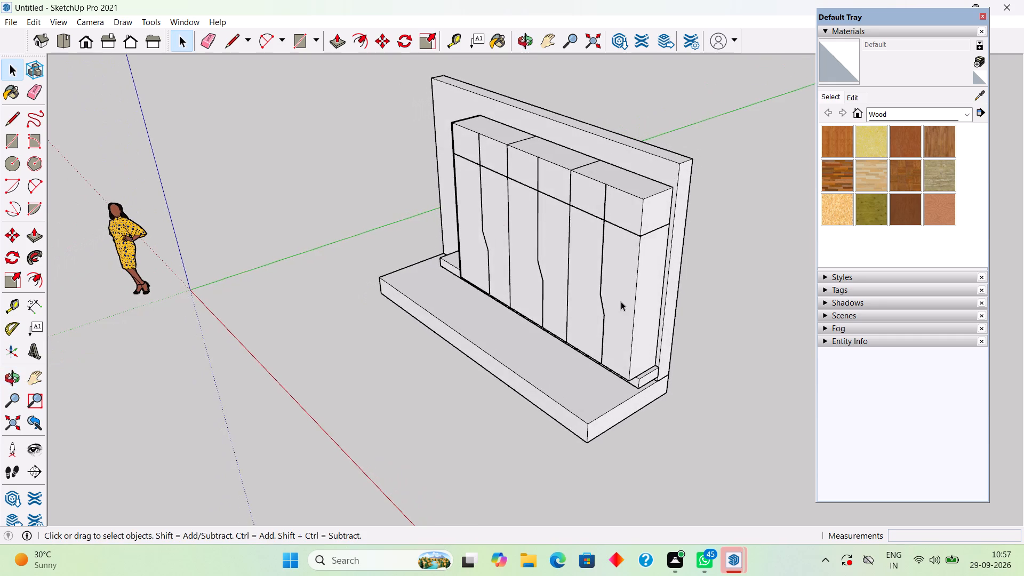
scroll(622, 301, "up", 5)
scroll(665, 352, "up", 1)
middle_click_drag(665, 352, 661, 268)
scroll(705, 388, "up", 1)
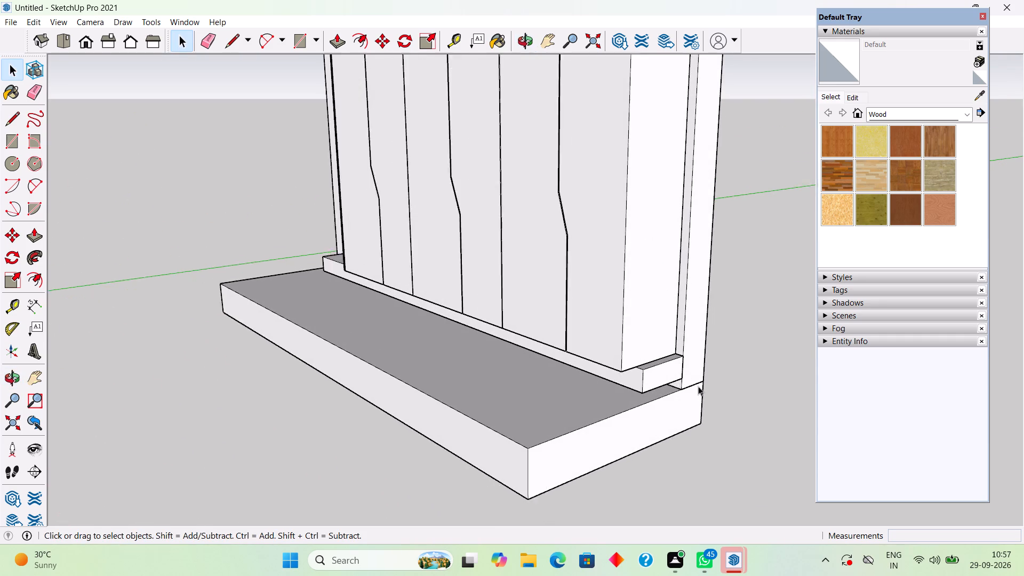
scroll(698, 386, "up", 2)
left_click(665, 377)
triple_click(659, 367)
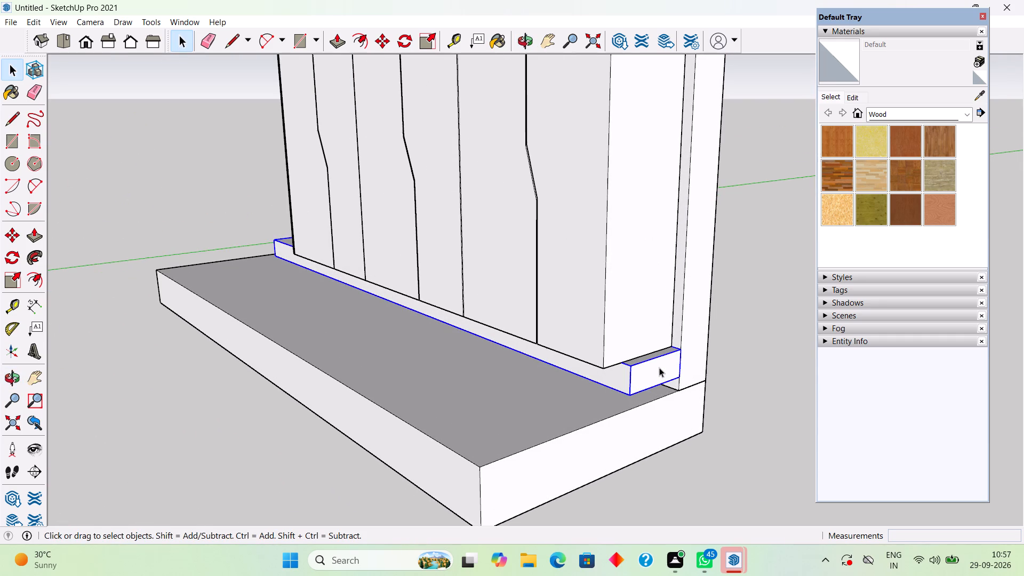
left_click(659, 367)
double_click(659, 367)
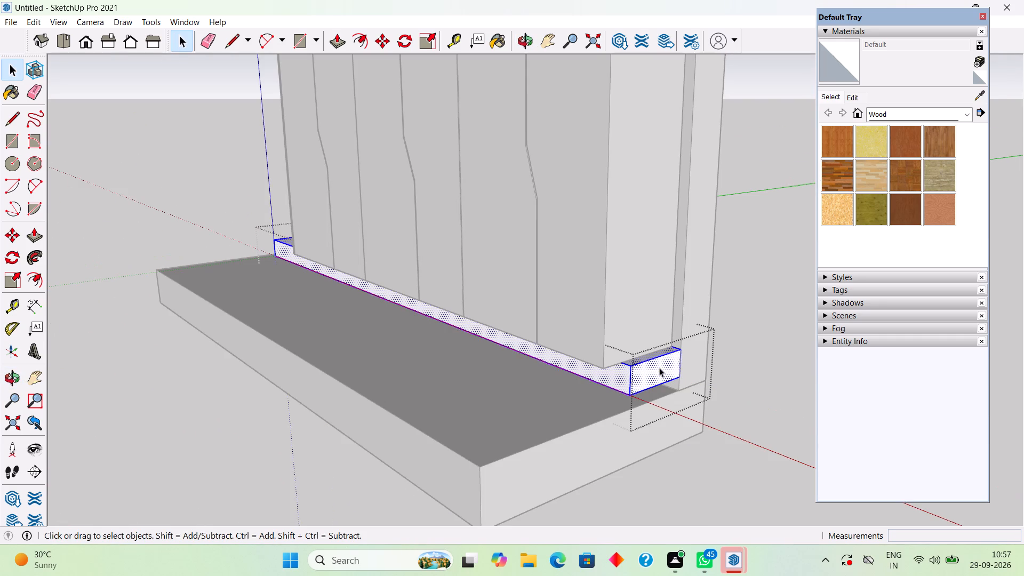
key("p")
left_click(659, 367)
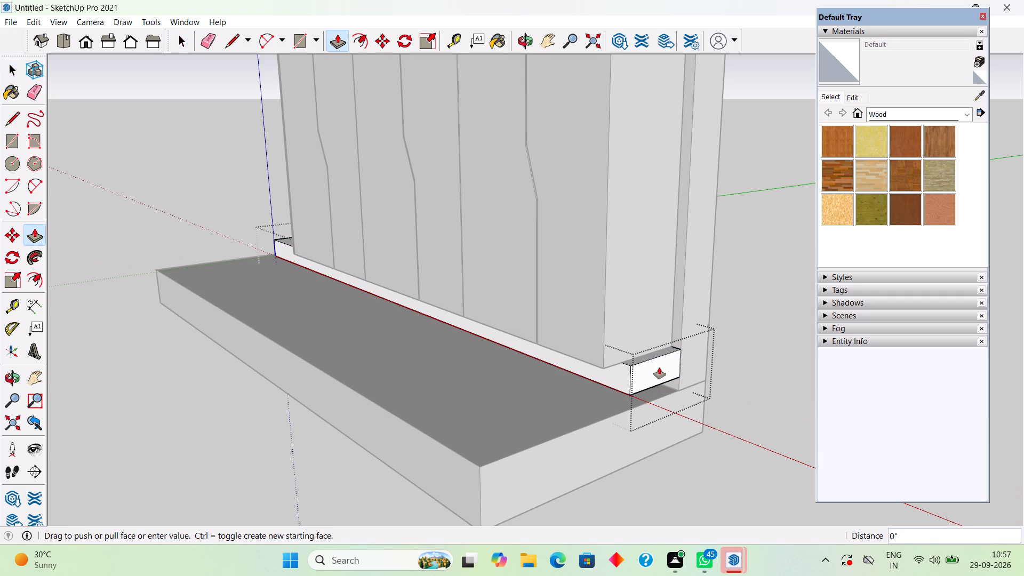
left_click(635, 321)
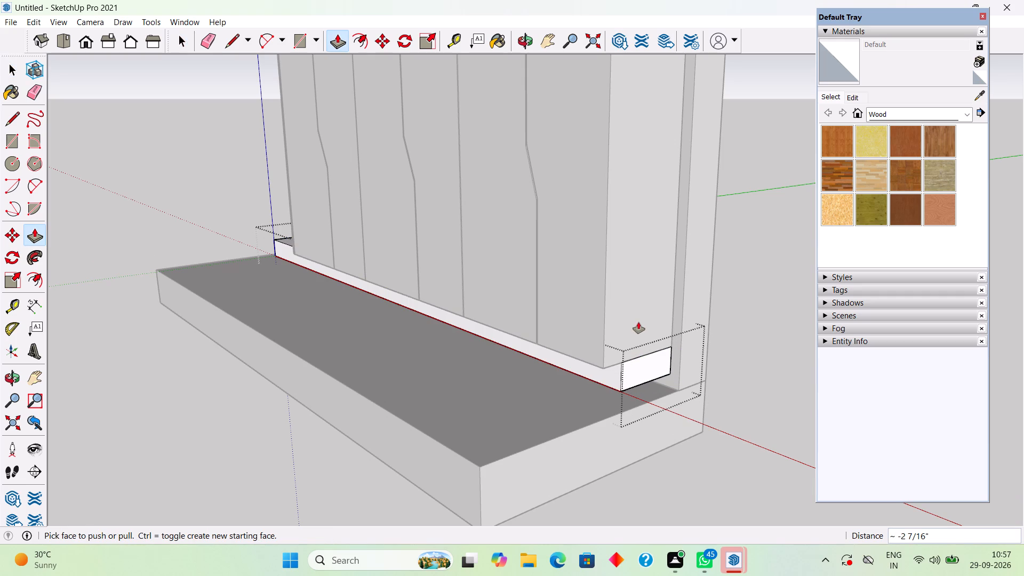
key("space")
left_click(748, 344)
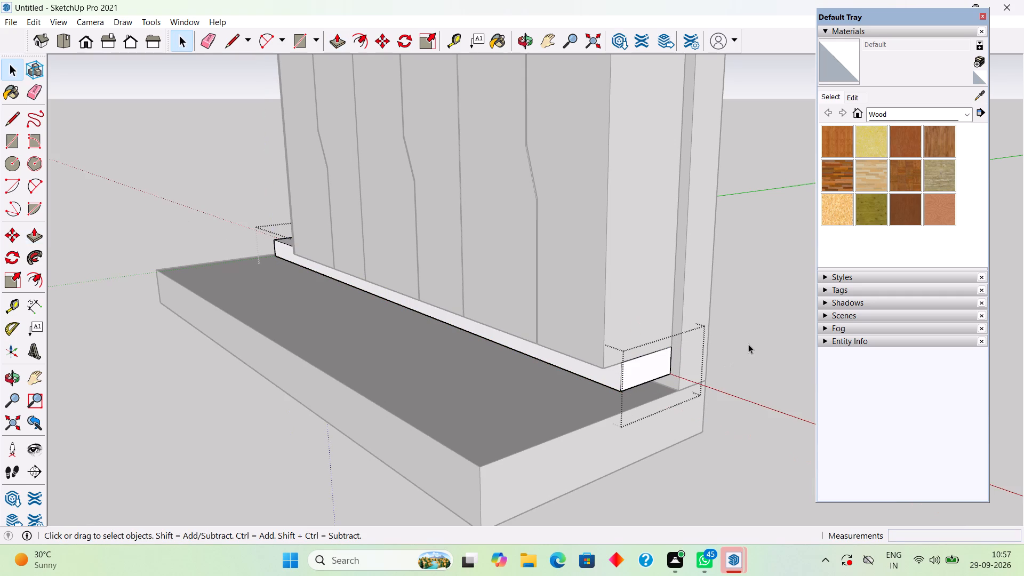
left_click(748, 344)
Inspect the cabinet's side panel, plinth and zigzag shutter gaps from close up and as a whole.
middle_click_drag(704, 366, 760, 372)
scroll(760, 372, "down", 11)
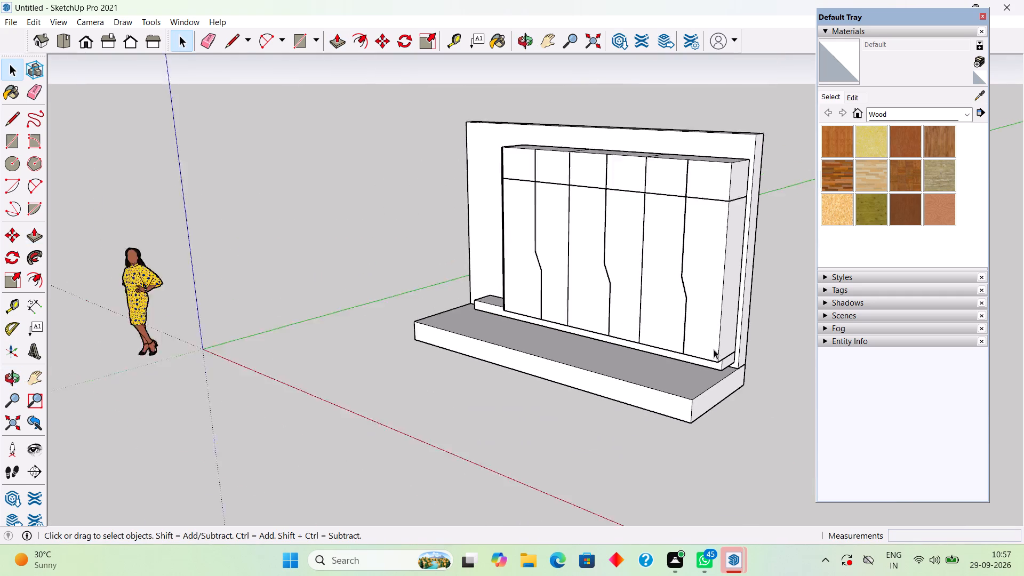
scroll(714, 349, "down", 1)
middle_click_drag(637, 377, 779, 370)
middle_click_drag(638, 341, 710, 332)
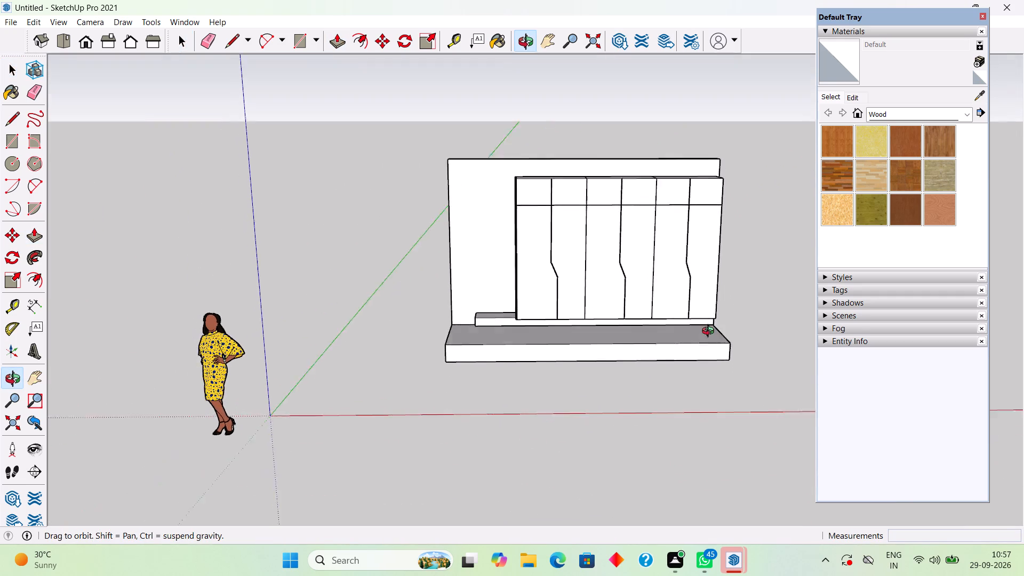
middle_click_drag(710, 332, 769, 321)
scroll(586, 231, "up", 4)
middle_click_drag(570, 235, 607, 372)
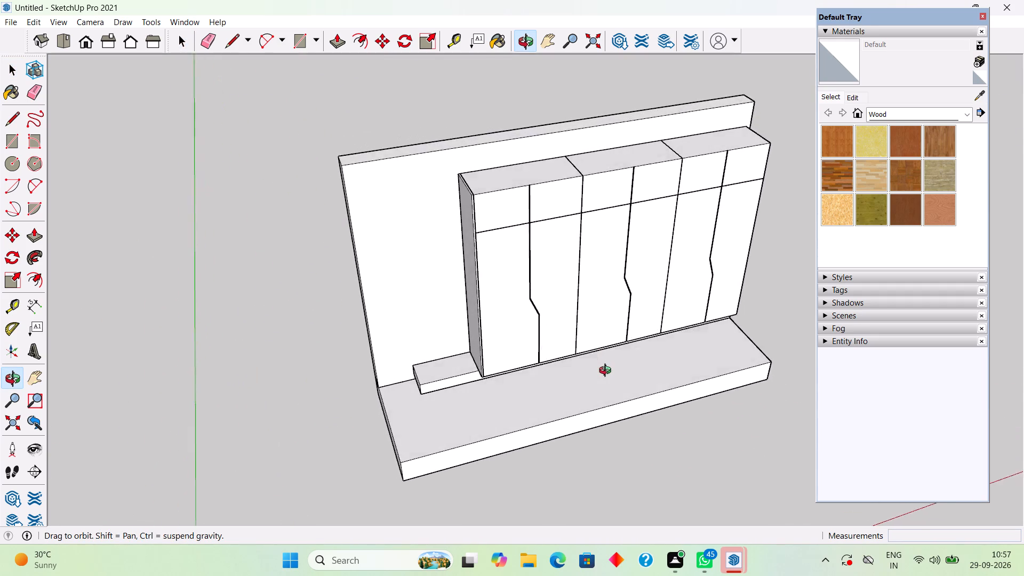
middle_click_drag(607, 372, 625, 424)
middle_click_drag(402, 278, 570, 268)
scroll(514, 220, "up", 3)
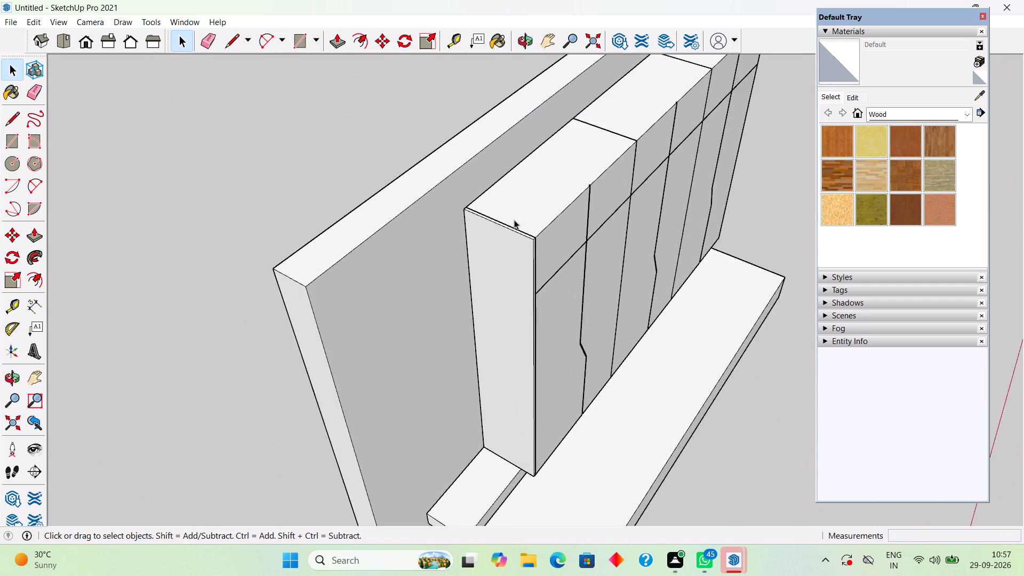
scroll(514, 220, "up", 12)
middle_click_drag(593, 262, 410, 303)
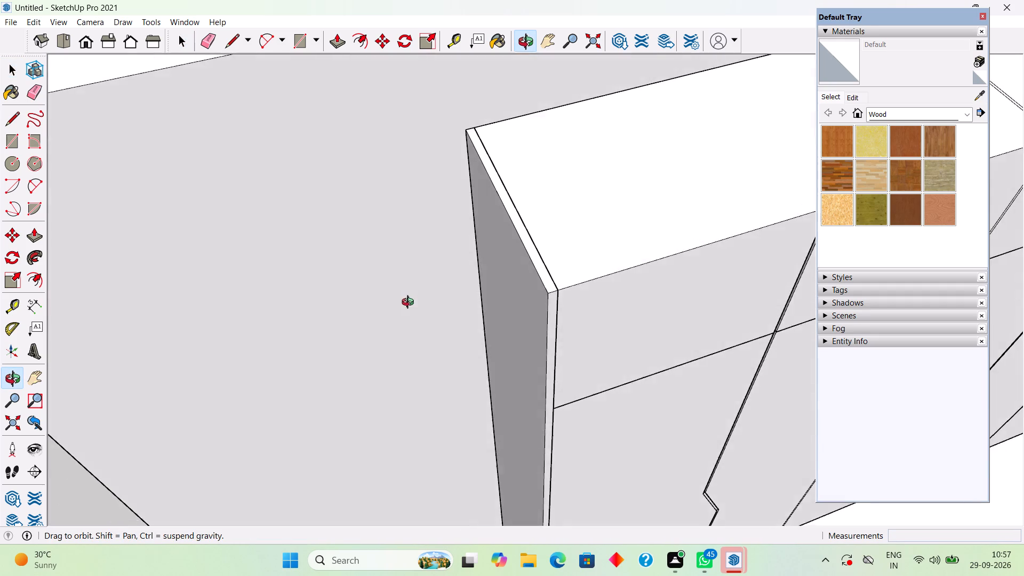
middle_click_drag(410, 303, 807, 240)
scroll(802, 241, "down", 3)
scroll(605, 278, "down", 5)
middle_click_drag(617, 277, 438, 240)
scroll(438, 240, "down", 1)
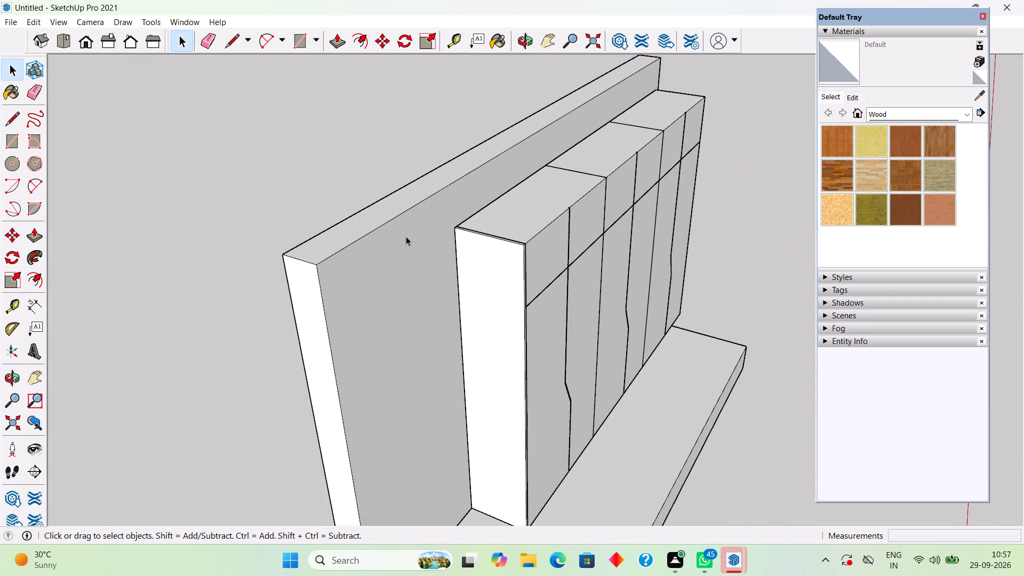
middle_click_drag(600, 282, 483, 250)
middle_click_drag(533, 386, 457, 344)
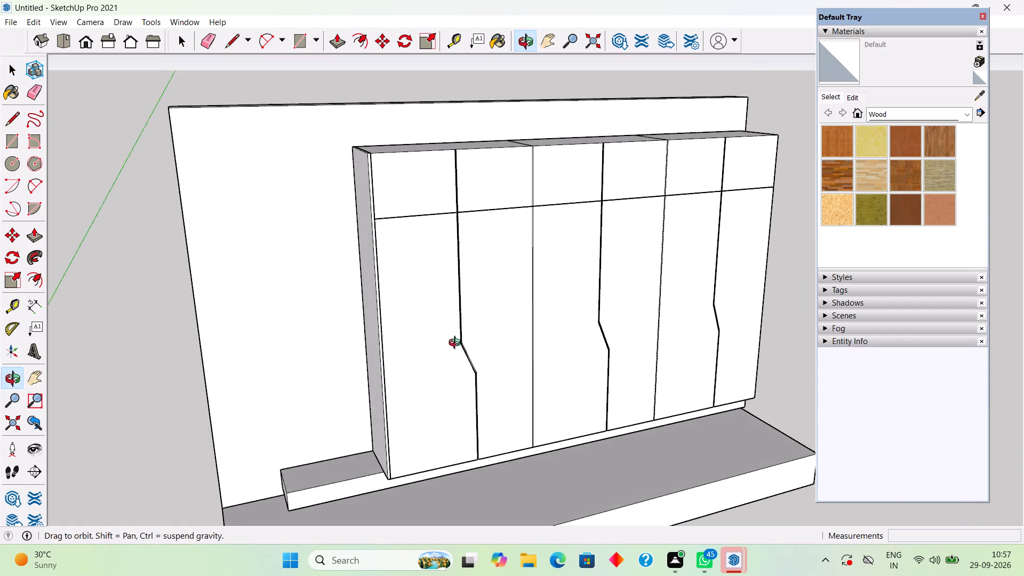
middle_click_drag(457, 344, 455, 343)
scroll(523, 457, "up", 3)
middle_click_drag(523, 452, 435, 397)
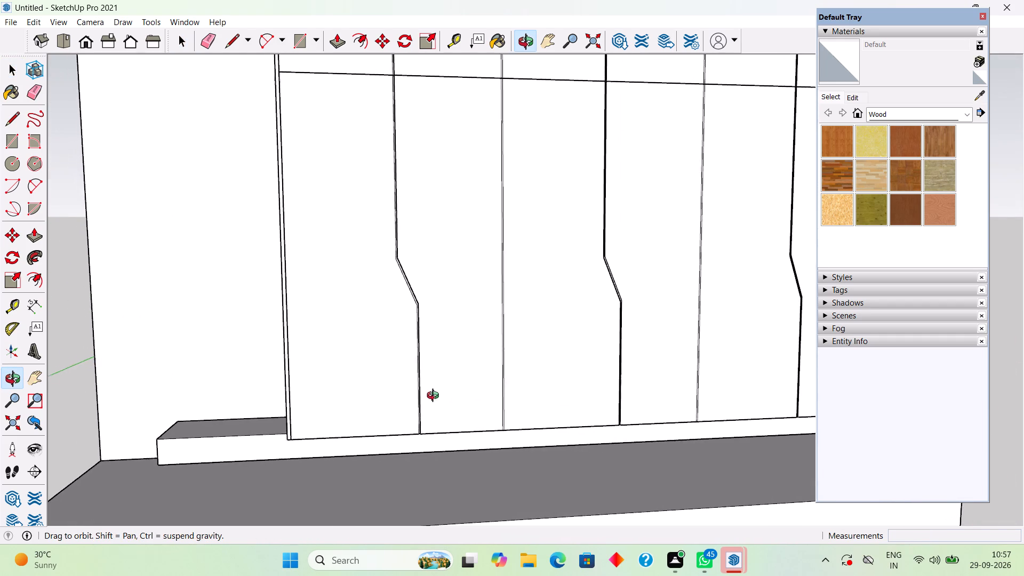
middle_click_drag(435, 397, 418, 401)
scroll(400, 332, "up", 11)
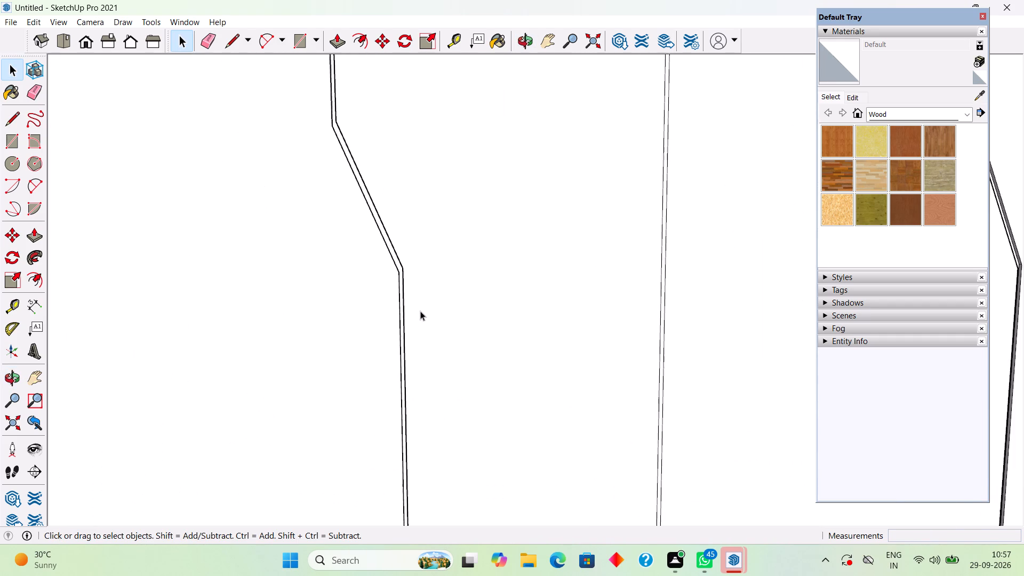
scroll(411, 309, "up", 3)
scroll(410, 308, "down", 18)
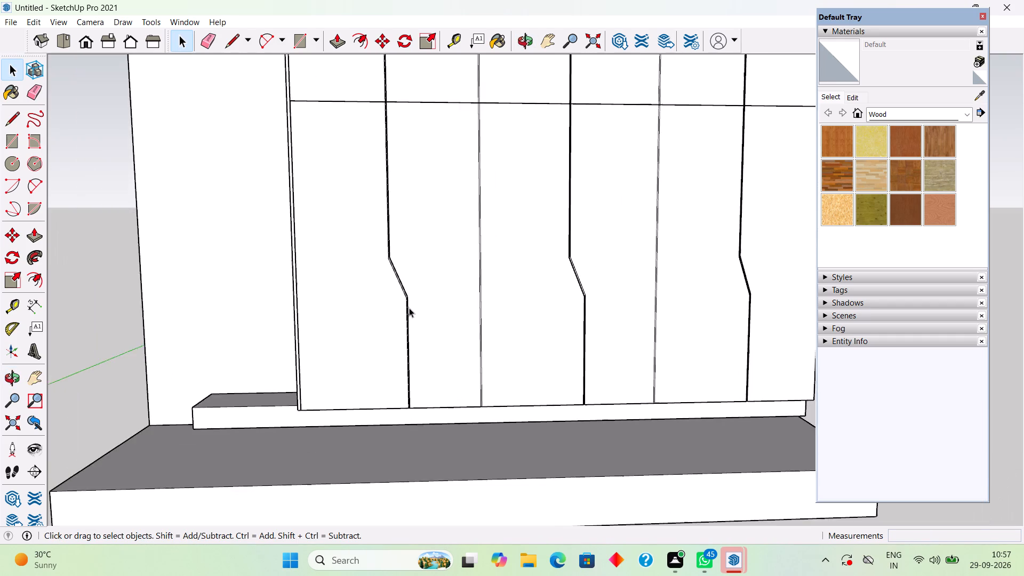
scroll(409, 308, "down", 7)
middle_click_drag(435, 340, 456, 448)
scroll(459, 449, "down", 1)
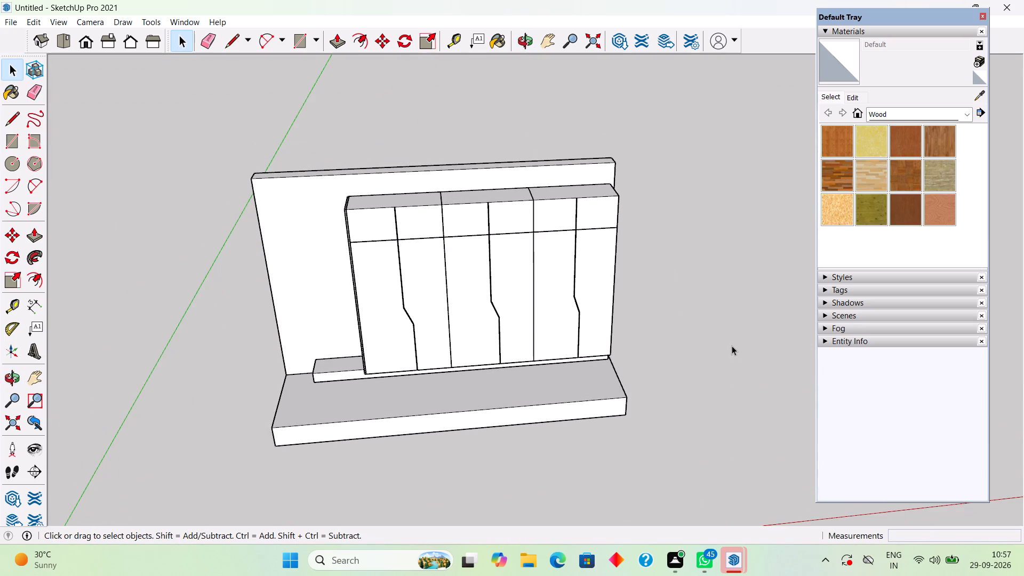
left_click(732, 346)
Examine the three-bay cabinet, its side panel and the plinth from several angles.
middle_click_drag(580, 352, 577, 355)
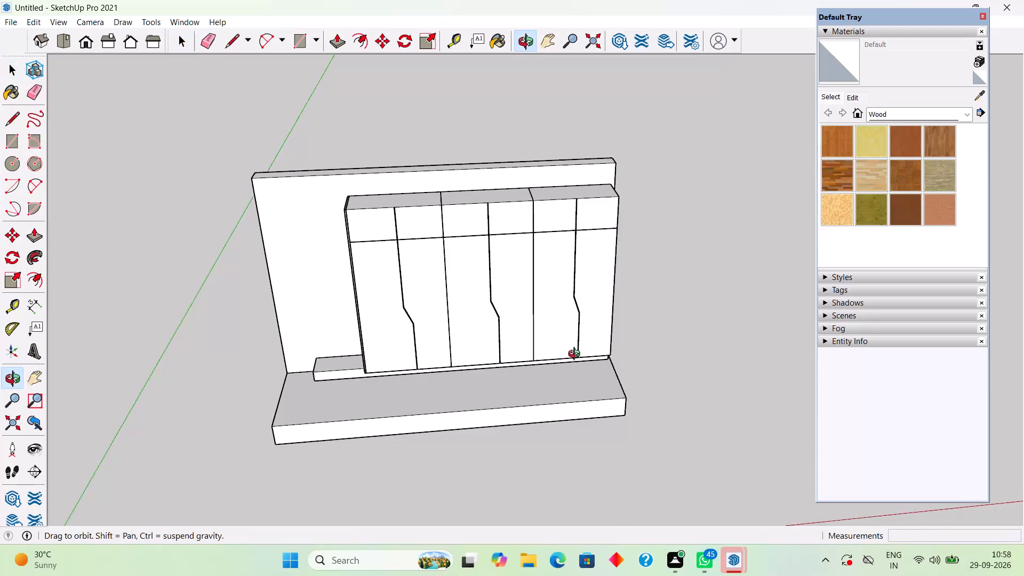
middle_click_drag(577, 355, 697, 364)
middle_click_drag(394, 439, 401, 375)
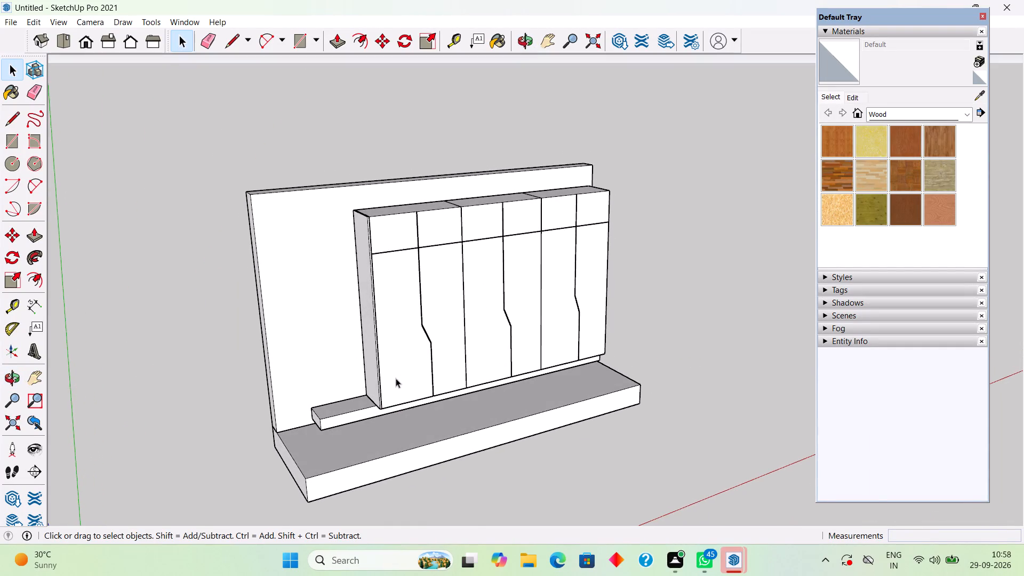
scroll(317, 393, "up", 5)
scroll(351, 409, "down", 2)
middle_click_drag(340, 429, 322, 437)
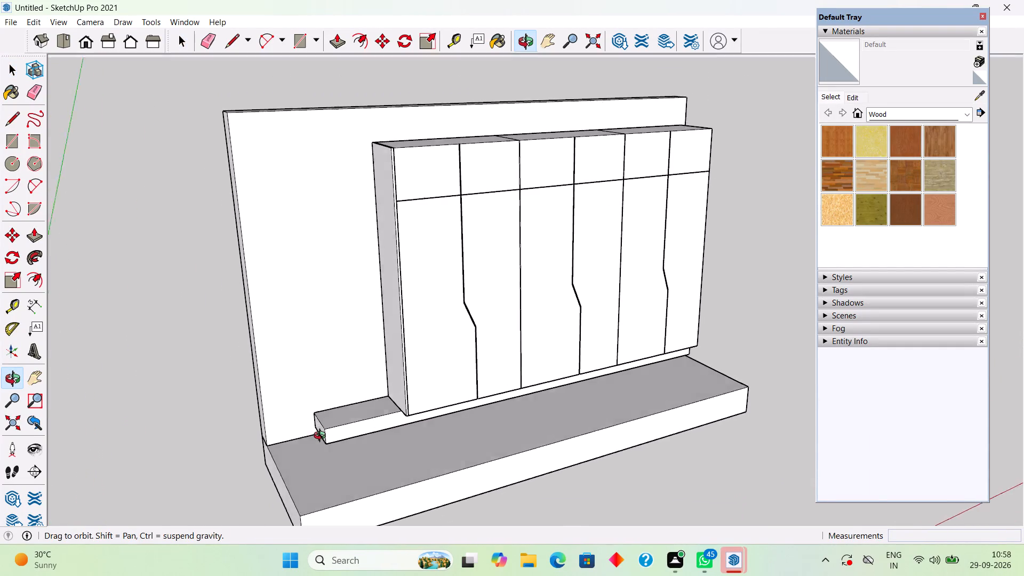
middle_click_drag(322, 437, 293, 443)
Draw a rectangle about 5/16" by 2' 6" filling the first bay's zigzag shutter gap from its lower bend to the shutter bottom.
scroll(474, 373, "up", 3)
middle_click_drag(474, 373, 473, 365)
scroll(474, 372, "up", 4)
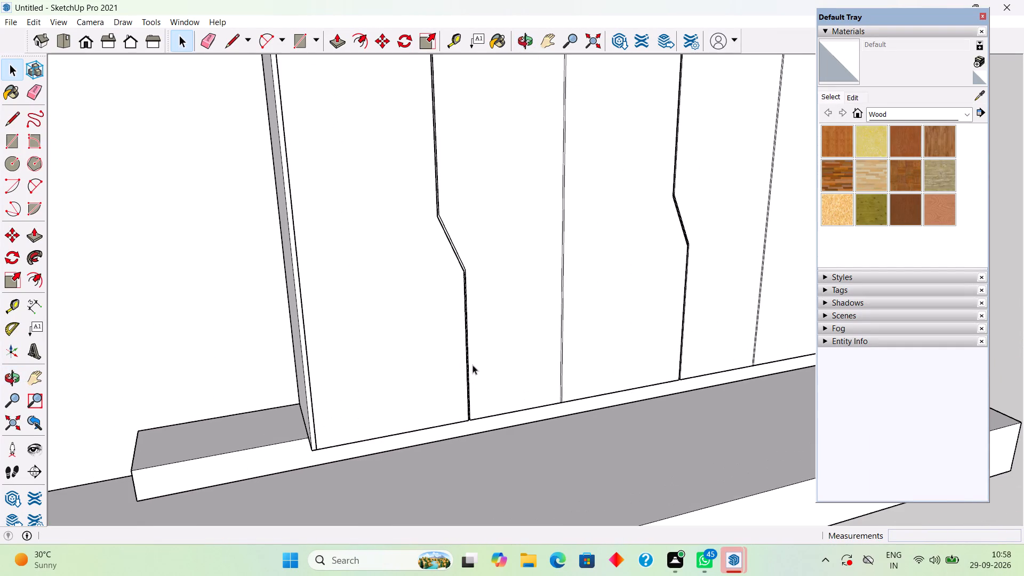
scroll(472, 346, "up", 3)
scroll(449, 243, "up", 8)
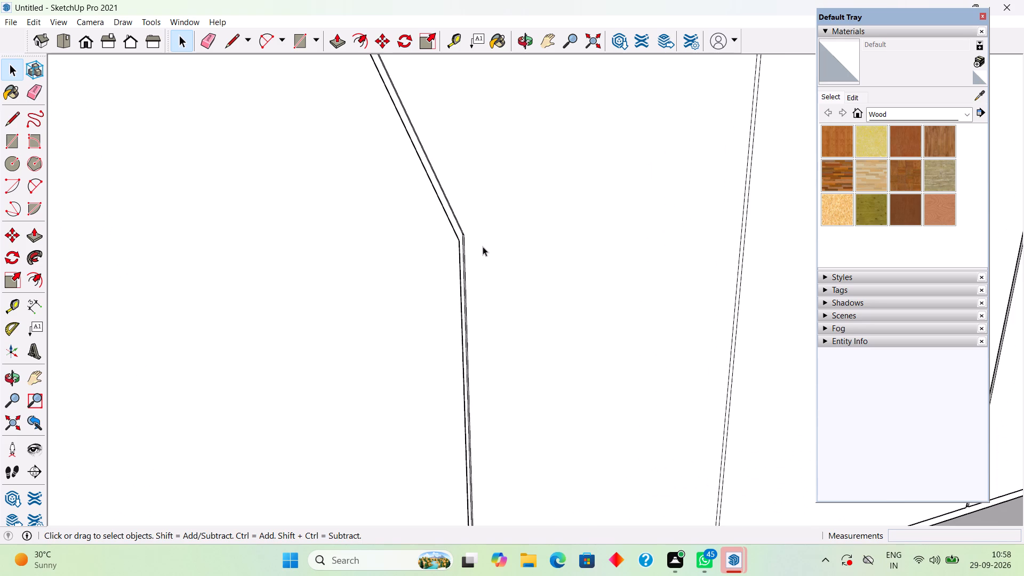
scroll(483, 246, "up", 3)
middle_click_drag(465, 258, 411, 355)
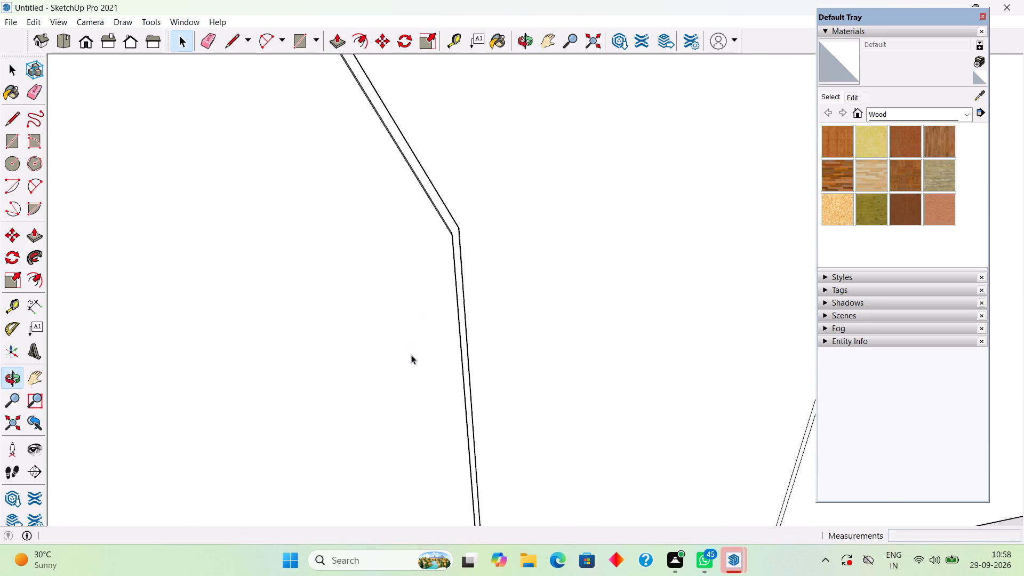
scroll(453, 235, "up", 12)
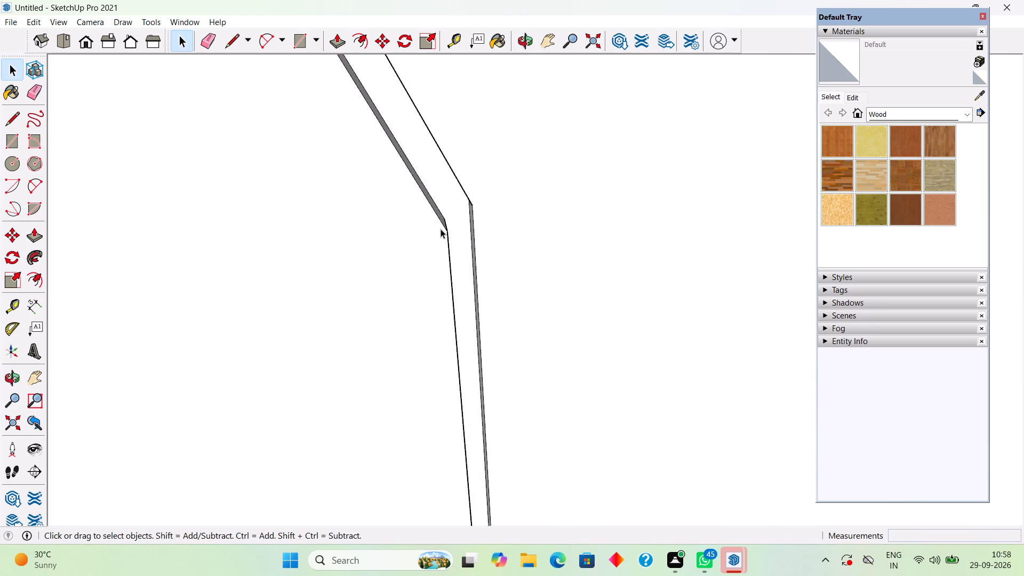
scroll(464, 252, "down", 3)
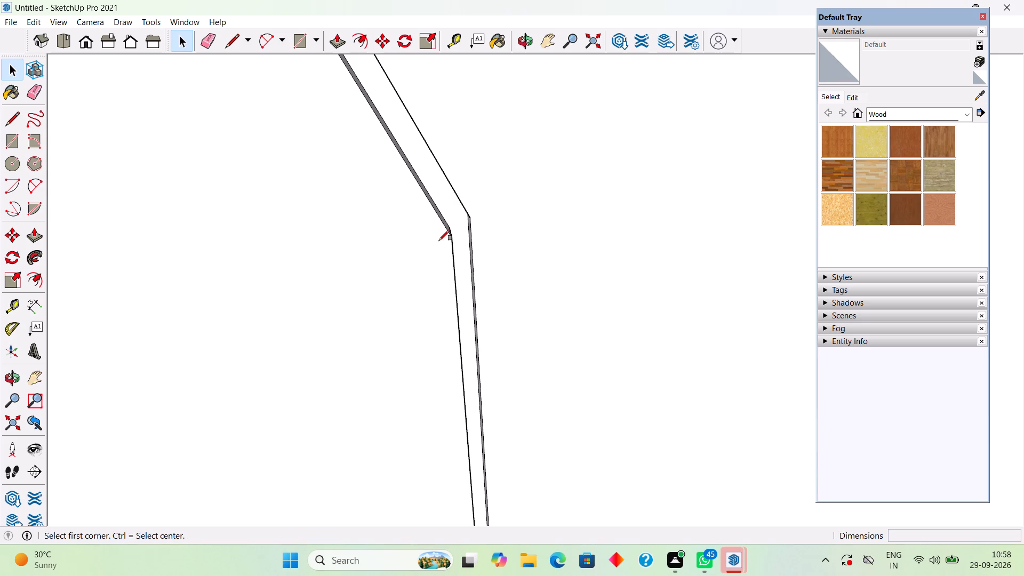
key("r")
left_click(453, 238)
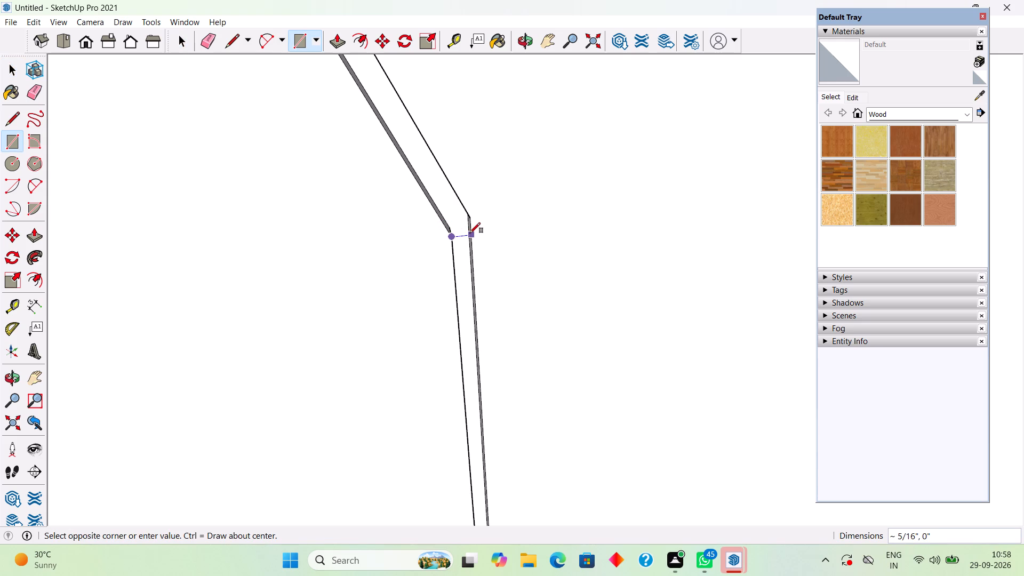
scroll(503, 350, "down", 20)
scroll(503, 350, "down", 3)
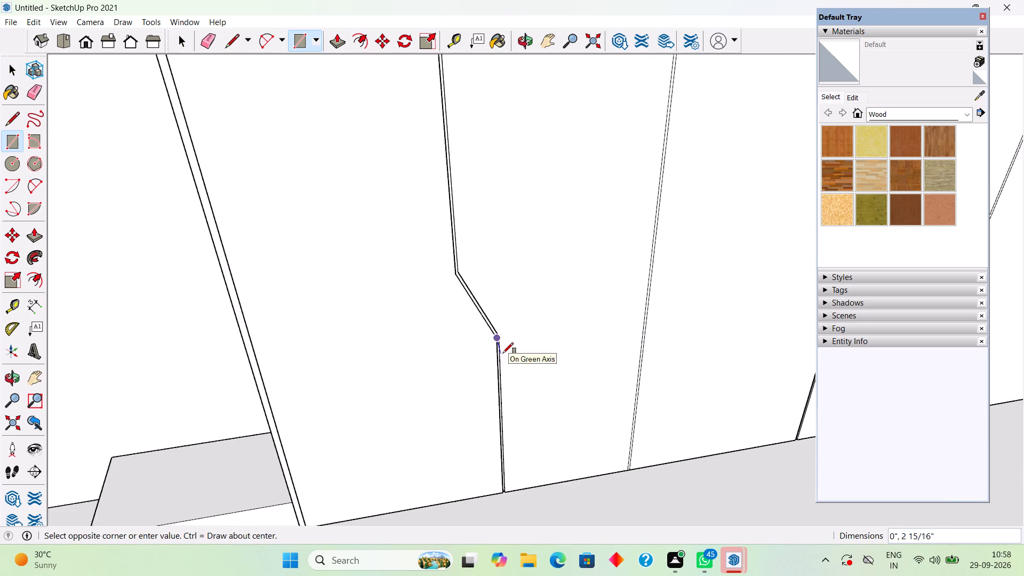
scroll(503, 353, "down", 1)
scroll(514, 452, "up", 16)
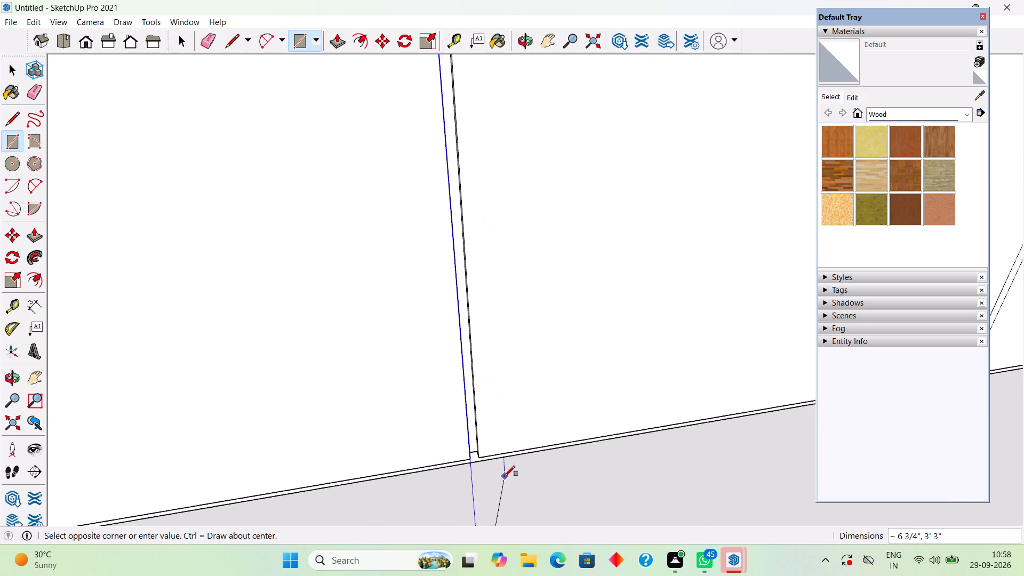
scroll(505, 476, "up", 7)
left_click(429, 414)
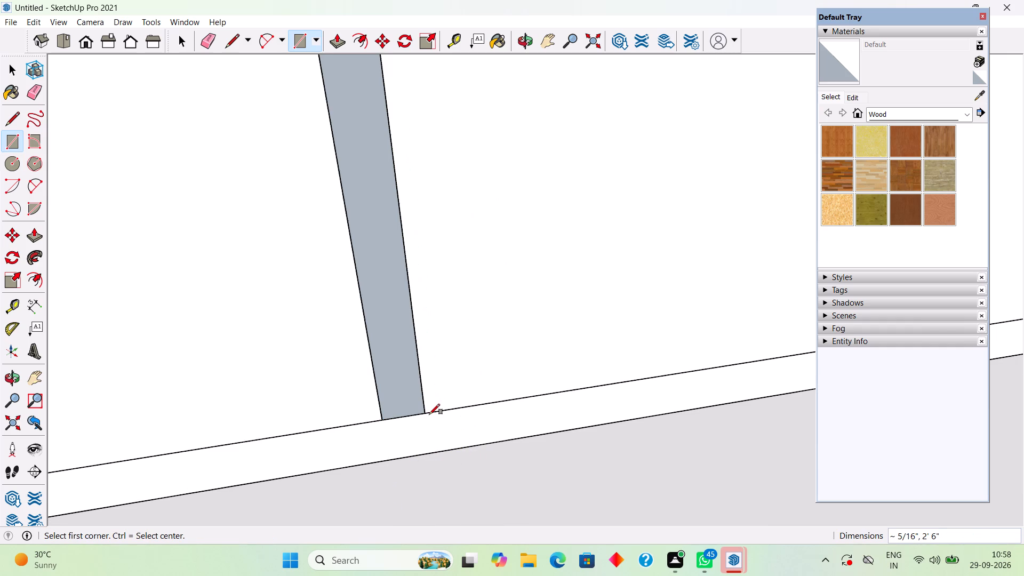
Push/Pull the strip face in the first bay's lower shutter gap outward by 4".
key("space")
left_click(402, 362)
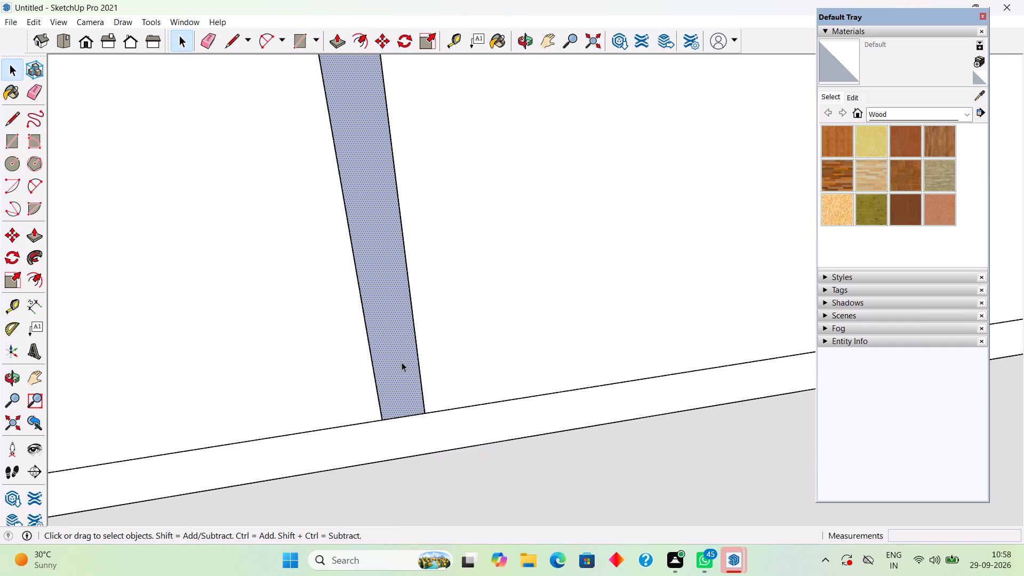
key("p")
left_click(402, 362)
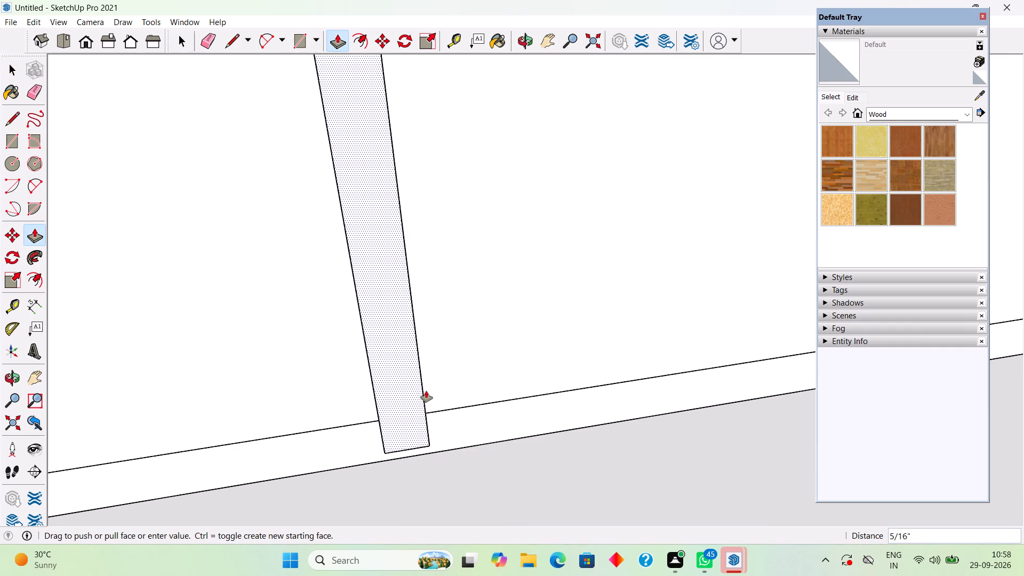
type("4\"")
key("Return")
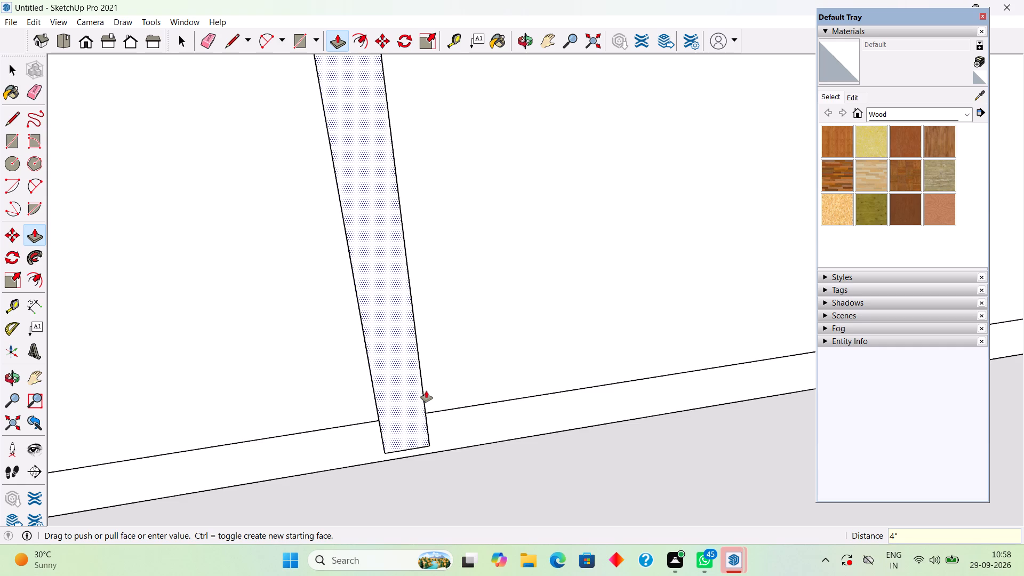
Push the front face of the projecting strip back toward the shutters by 2".
scroll(426, 391, "down", 7)
scroll(426, 391, "down", 14)
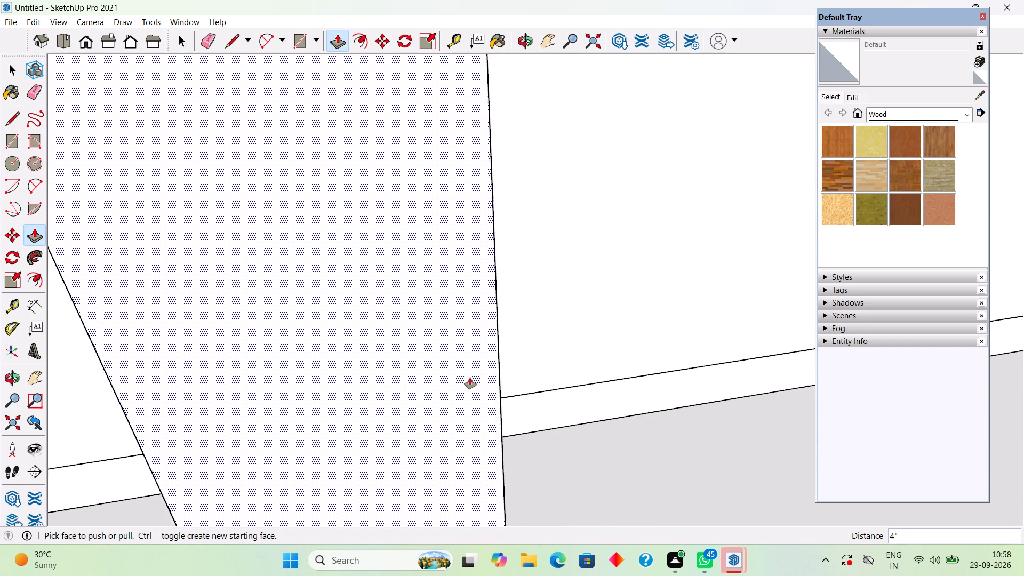
scroll(470, 378, "down", 6)
middle_click_drag(420, 396, 500, 407)
scroll(500, 407, "down", 4)
scroll(448, 395, "down", 5)
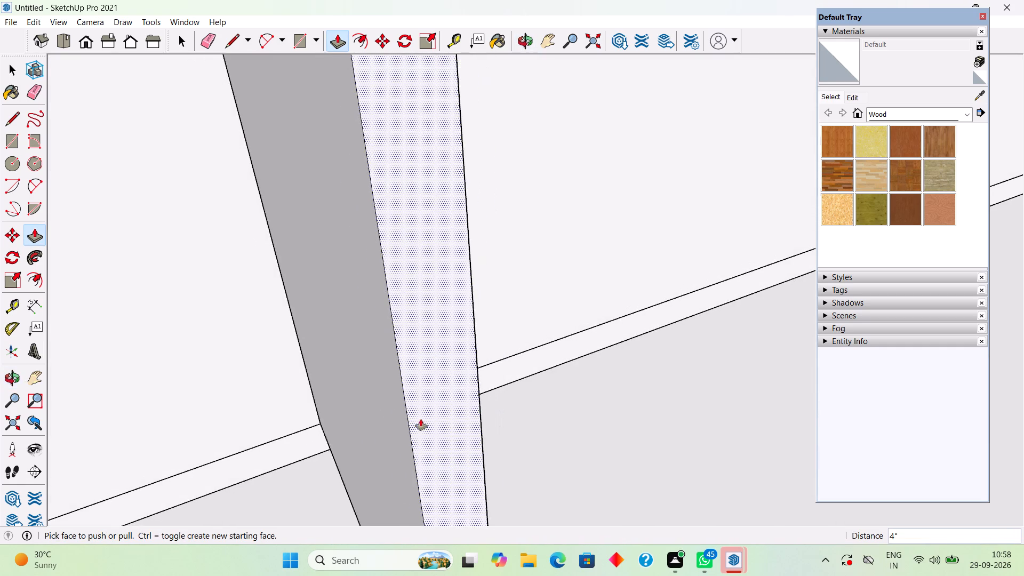
scroll(410, 420, "down", 20)
scroll(410, 420, "down", 15)
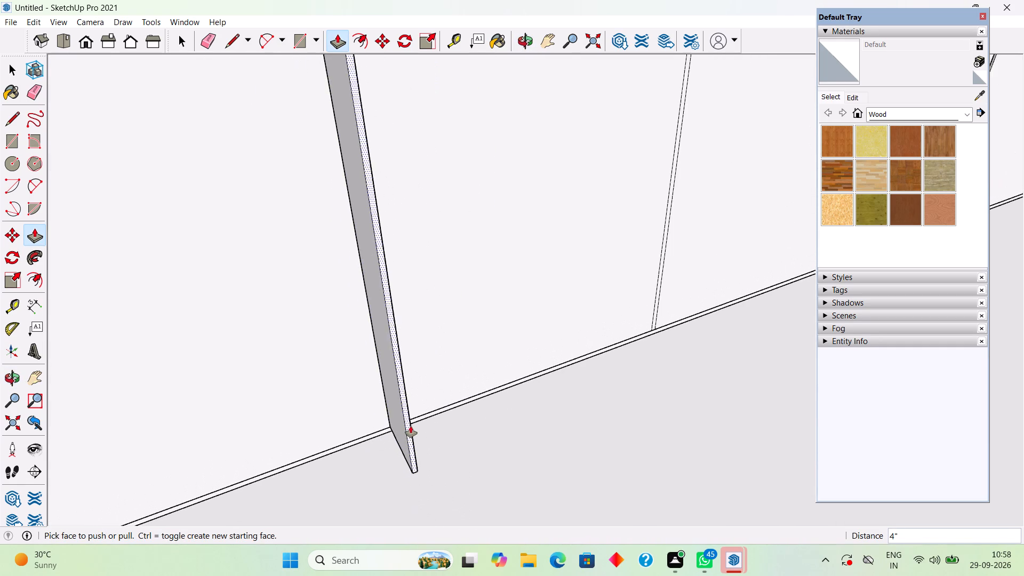
scroll(411, 426, "down", 9)
middle_click_drag(407, 409, 533, 436)
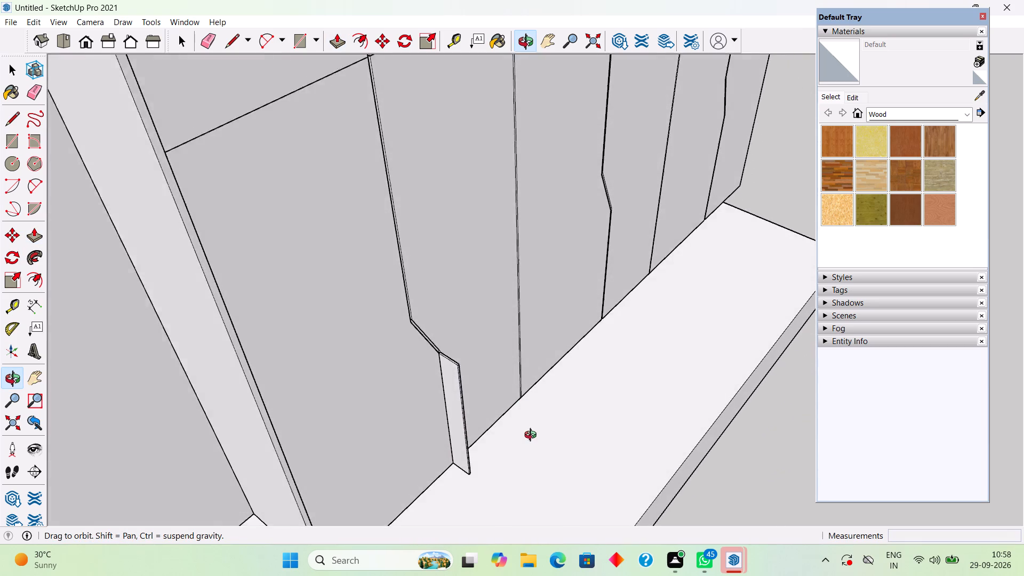
middle_click_drag(533, 436, 526, 461)
scroll(533, 455, "down", 4)
scroll(462, 466, "up", 5)
scroll(502, 442, "up", 3)
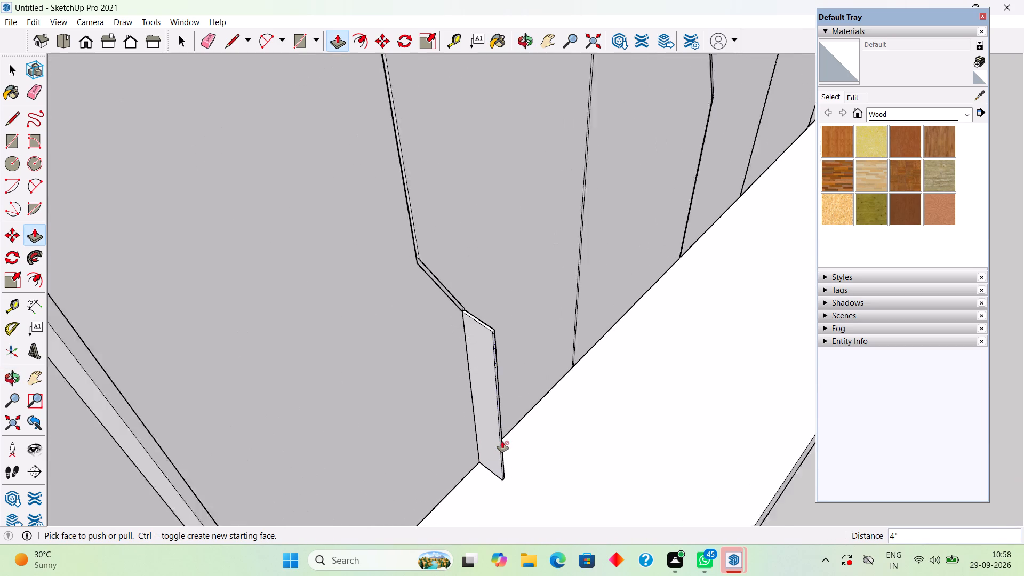
scroll(502, 441, "up", 12)
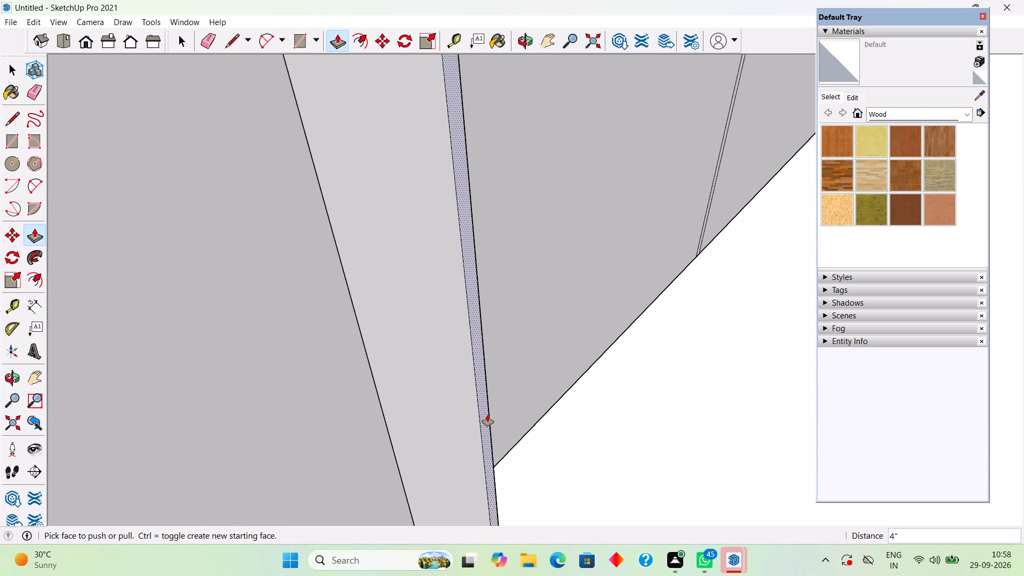
left_click(487, 415)
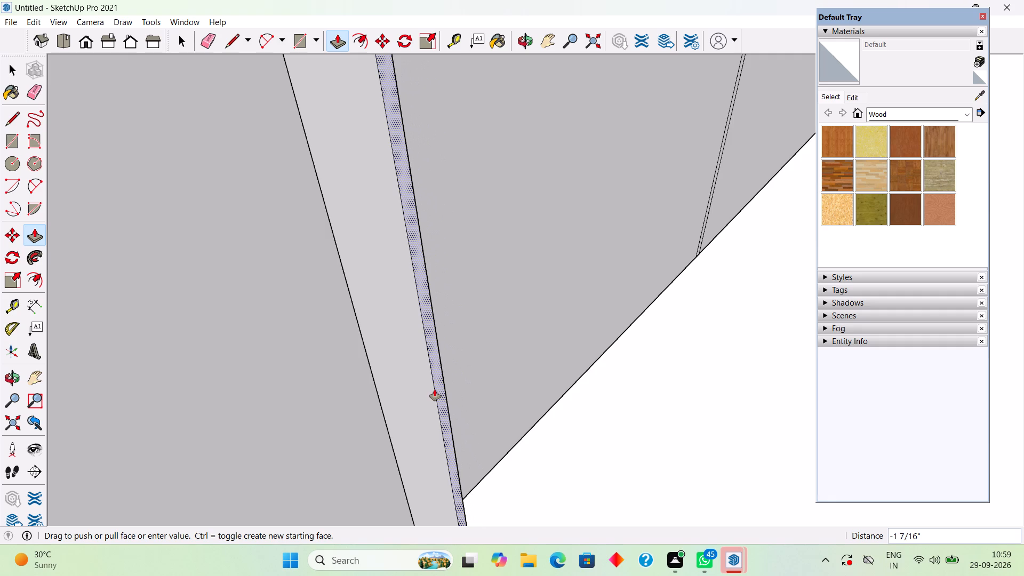
type("2\"")
key("Return")
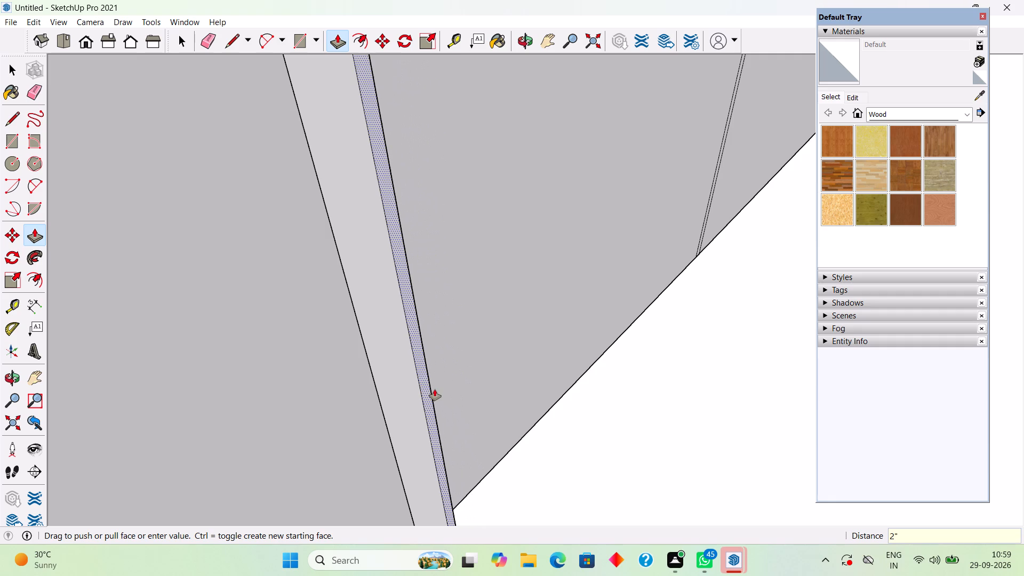
key("space")
Select the whole handle strip in the first bay's lower gap and make it a group.
scroll(435, 389, "down", 17)
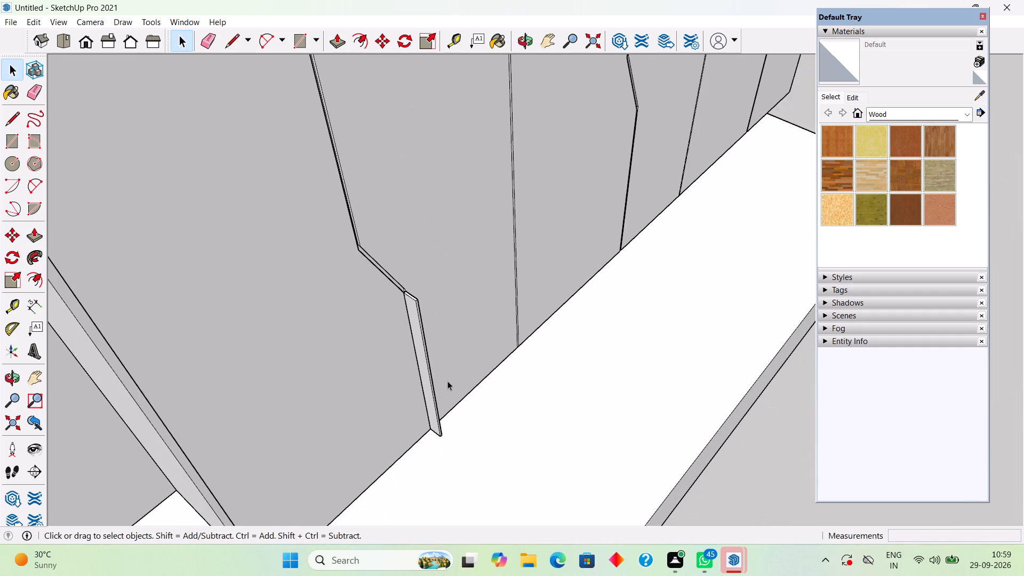
middle_click_drag(447, 380, 242, 393)
middle_click_drag(331, 283, 575, 251)
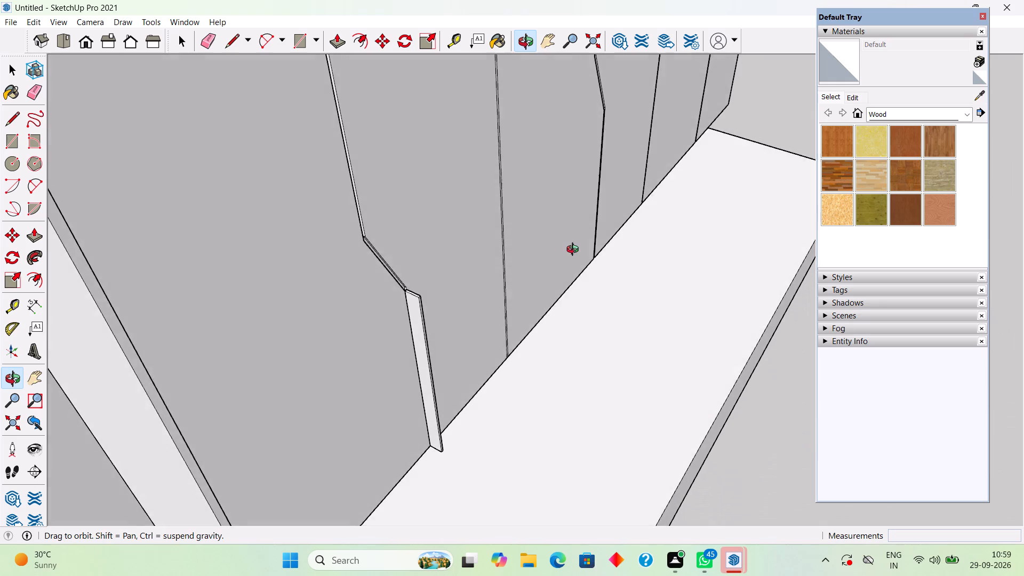
middle_click_drag(575, 251, 574, 258)
scroll(574, 258, "down", 8)
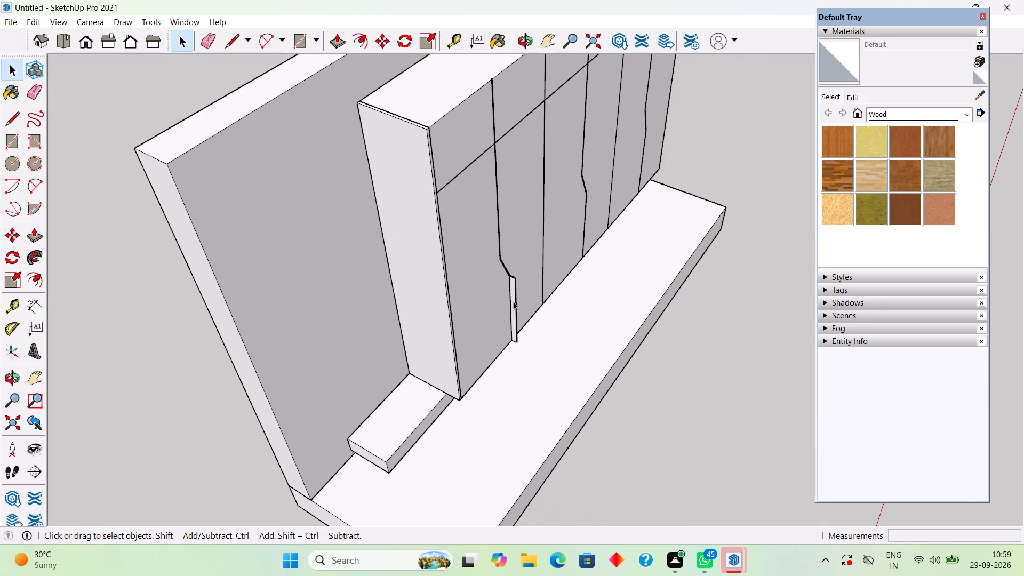
triple_click(513, 301)
right_click(513, 301)
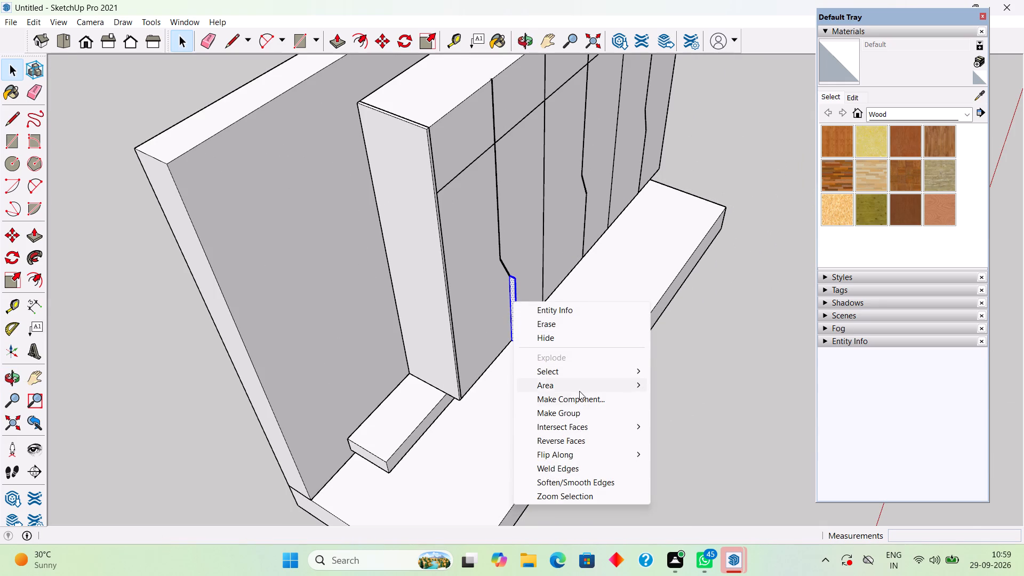
left_click(575, 408)
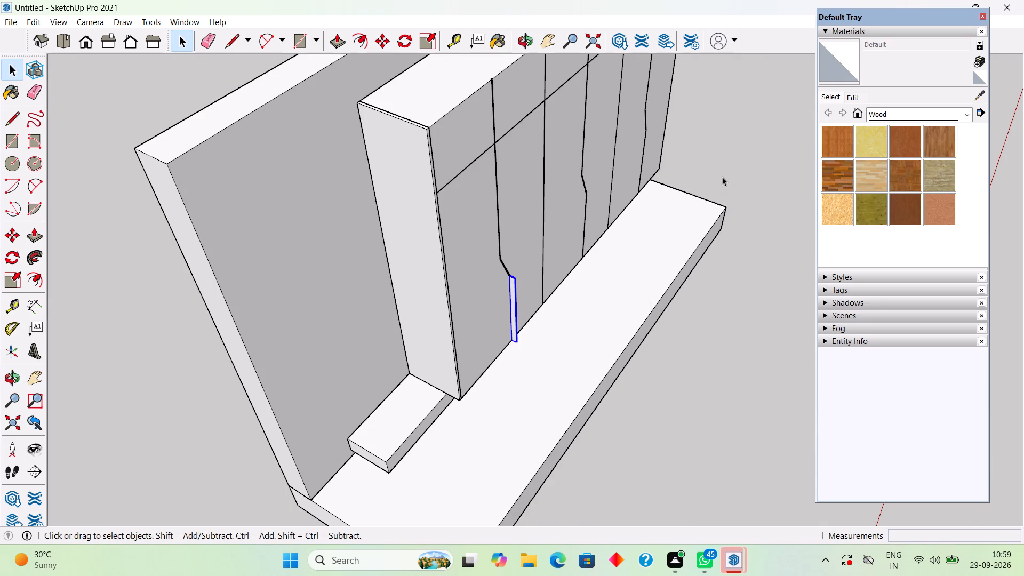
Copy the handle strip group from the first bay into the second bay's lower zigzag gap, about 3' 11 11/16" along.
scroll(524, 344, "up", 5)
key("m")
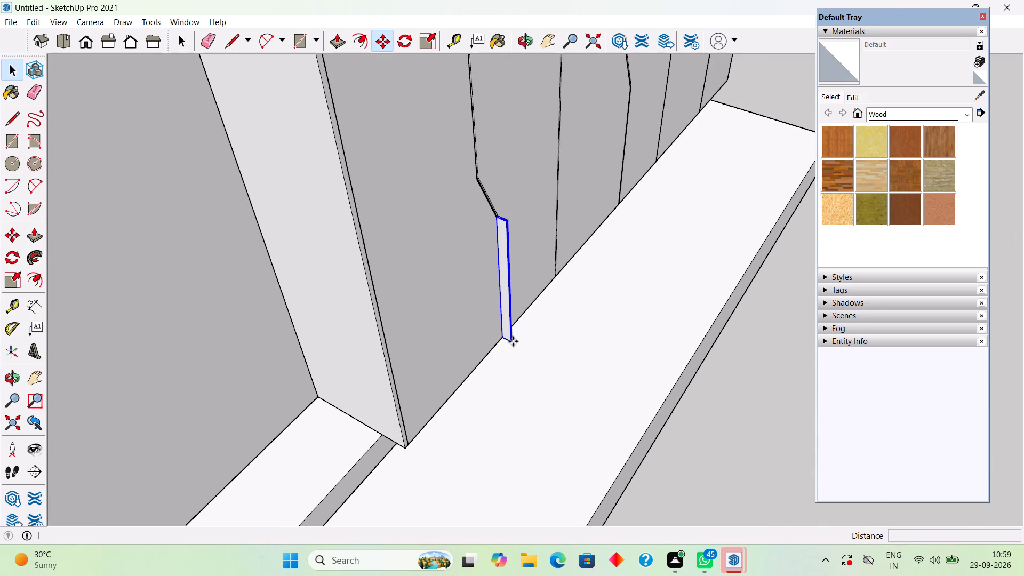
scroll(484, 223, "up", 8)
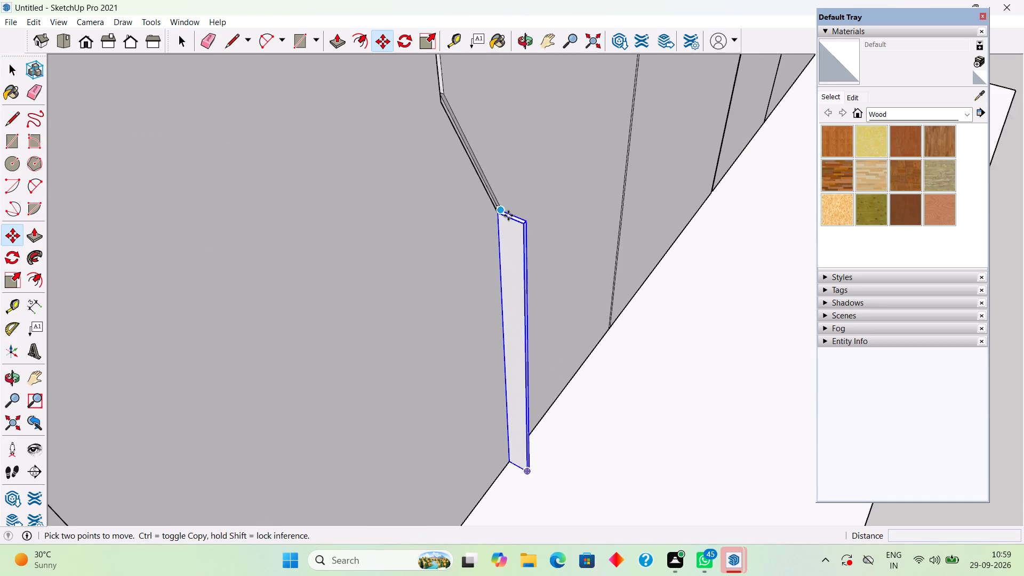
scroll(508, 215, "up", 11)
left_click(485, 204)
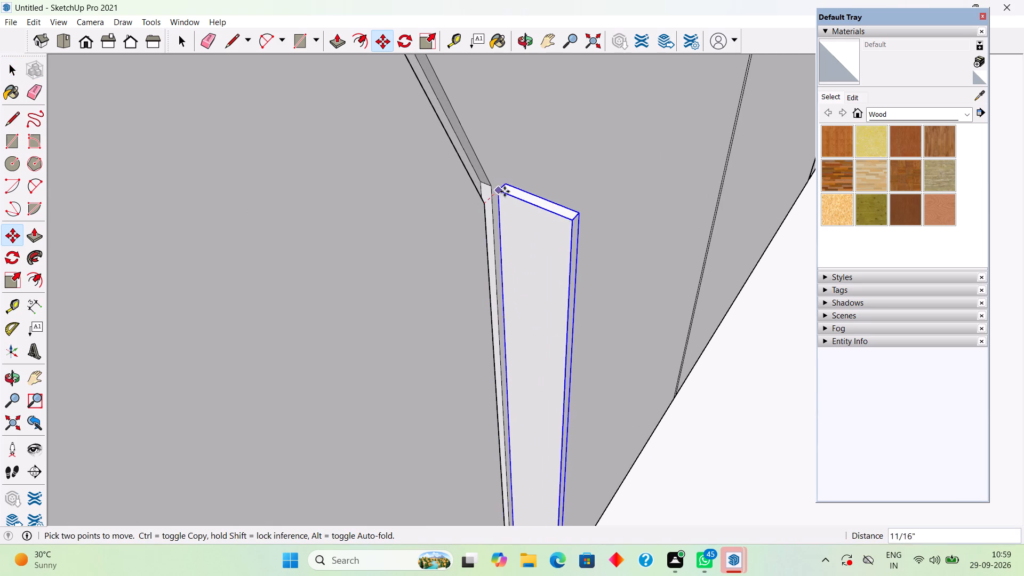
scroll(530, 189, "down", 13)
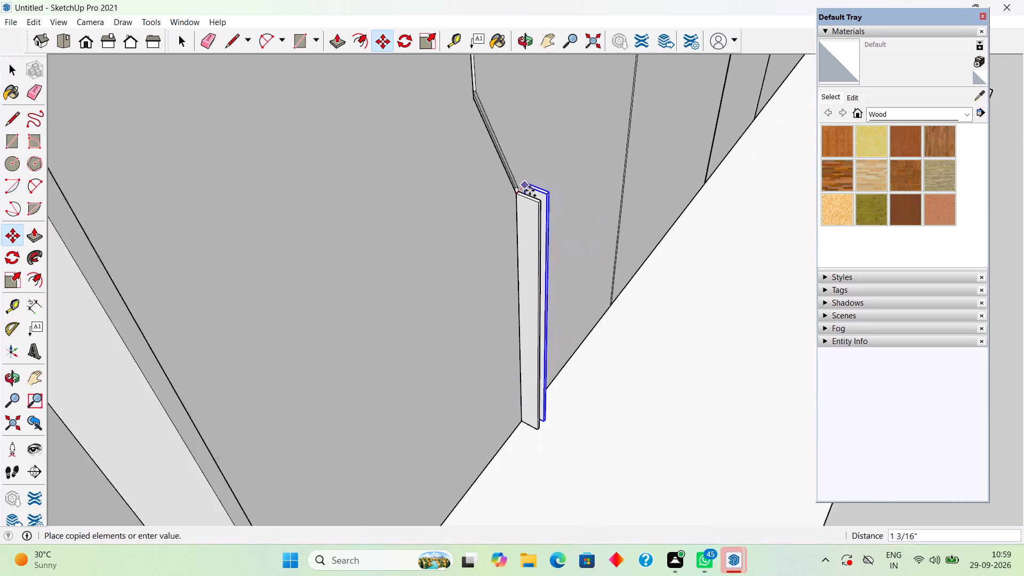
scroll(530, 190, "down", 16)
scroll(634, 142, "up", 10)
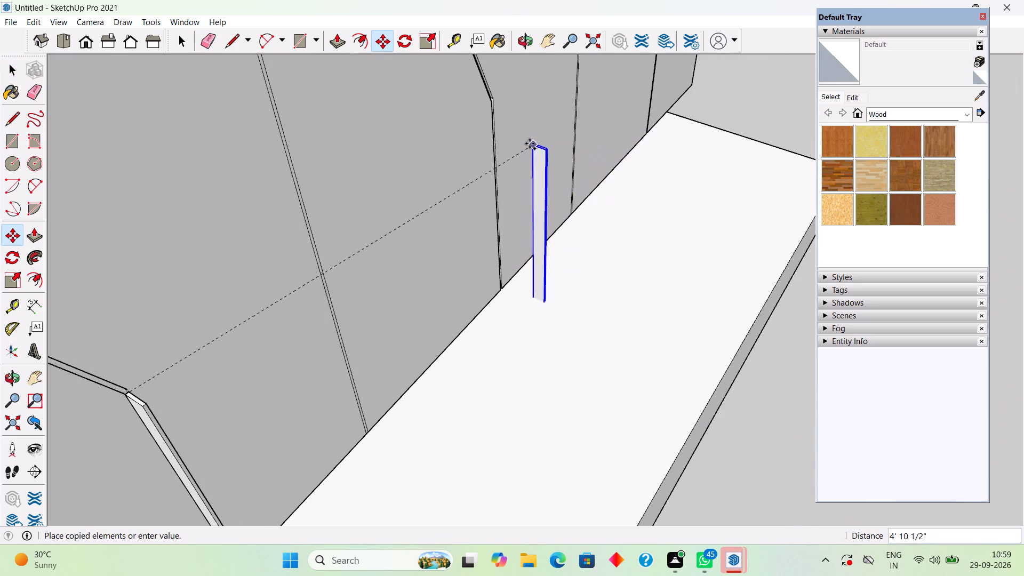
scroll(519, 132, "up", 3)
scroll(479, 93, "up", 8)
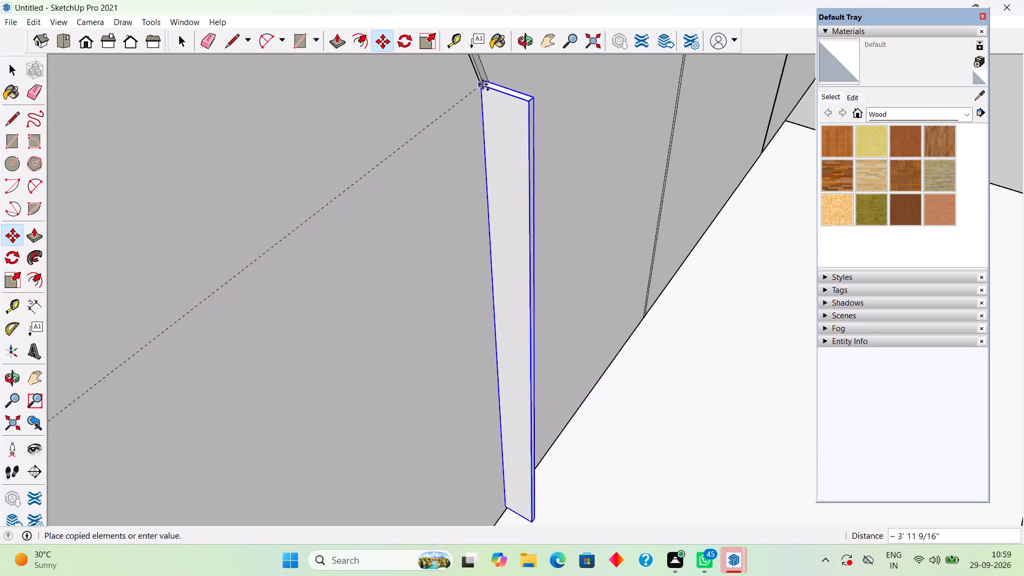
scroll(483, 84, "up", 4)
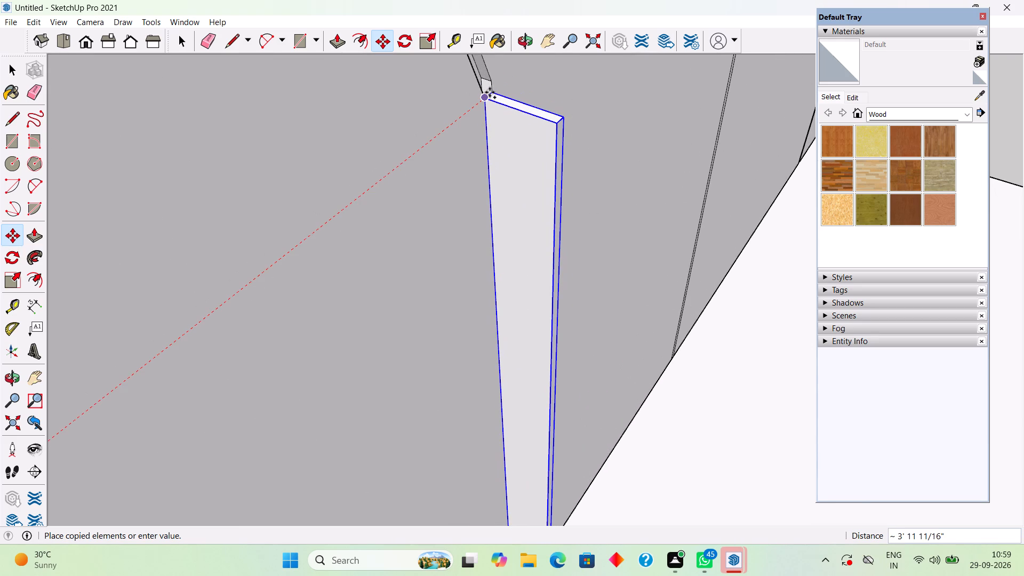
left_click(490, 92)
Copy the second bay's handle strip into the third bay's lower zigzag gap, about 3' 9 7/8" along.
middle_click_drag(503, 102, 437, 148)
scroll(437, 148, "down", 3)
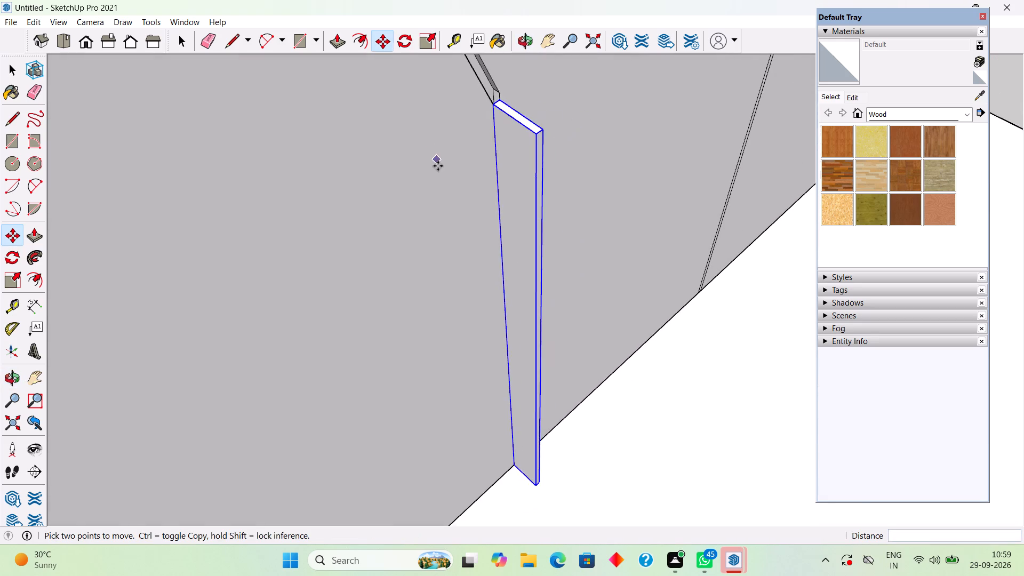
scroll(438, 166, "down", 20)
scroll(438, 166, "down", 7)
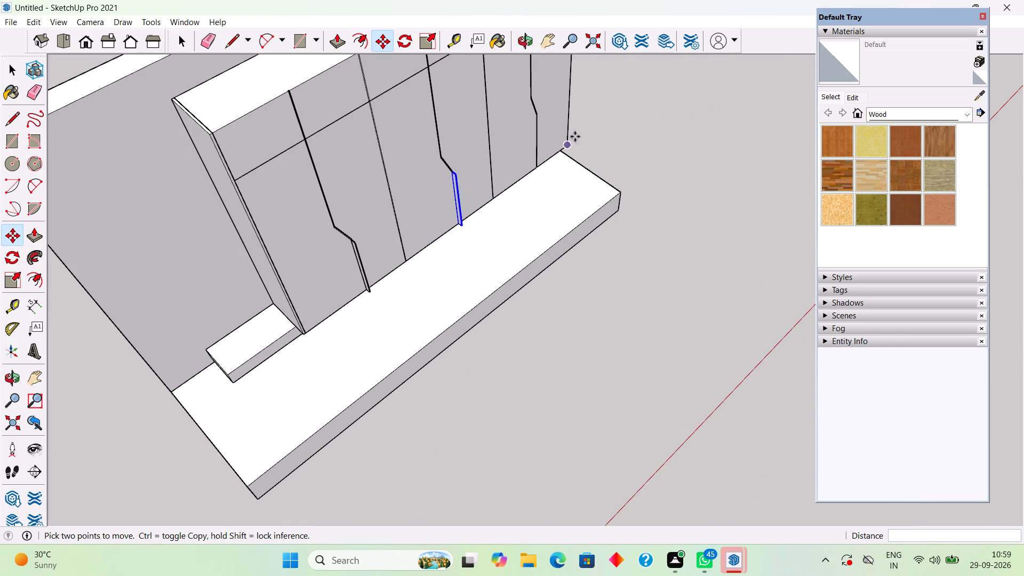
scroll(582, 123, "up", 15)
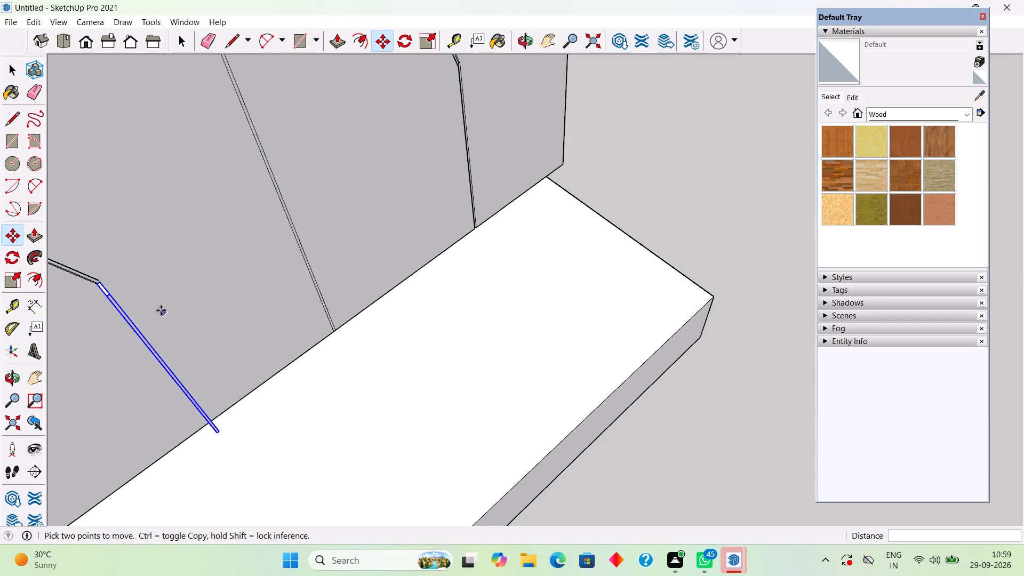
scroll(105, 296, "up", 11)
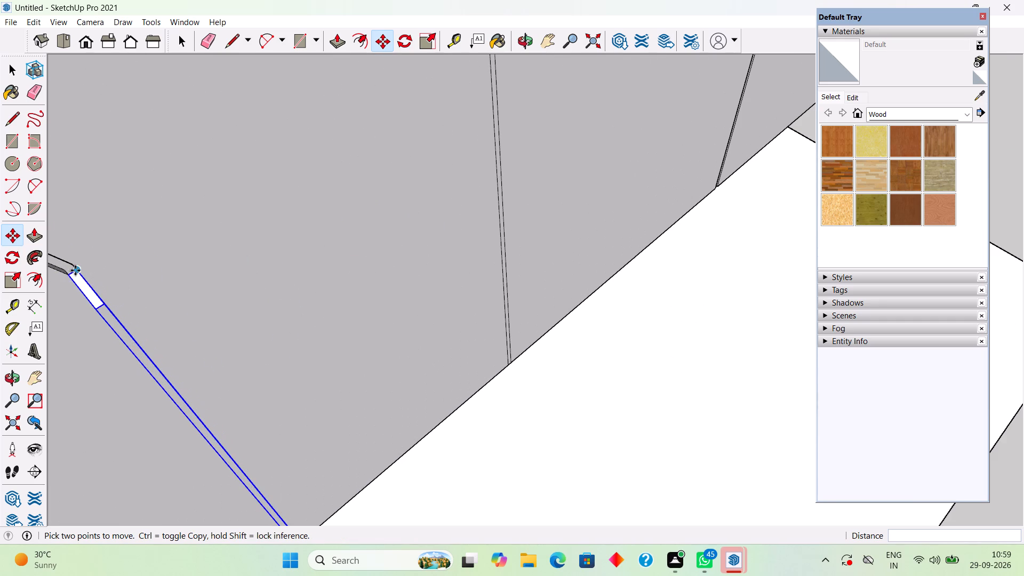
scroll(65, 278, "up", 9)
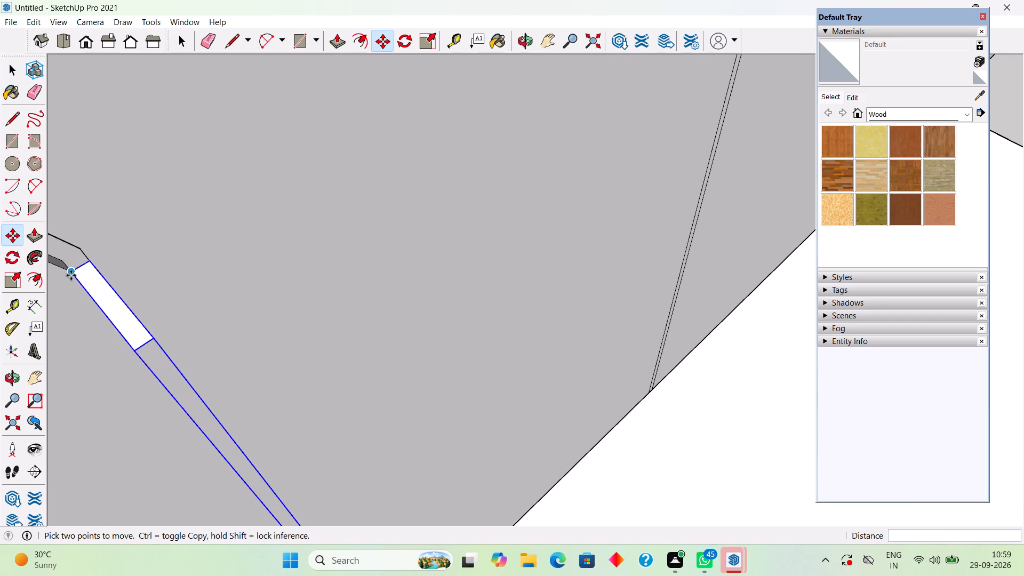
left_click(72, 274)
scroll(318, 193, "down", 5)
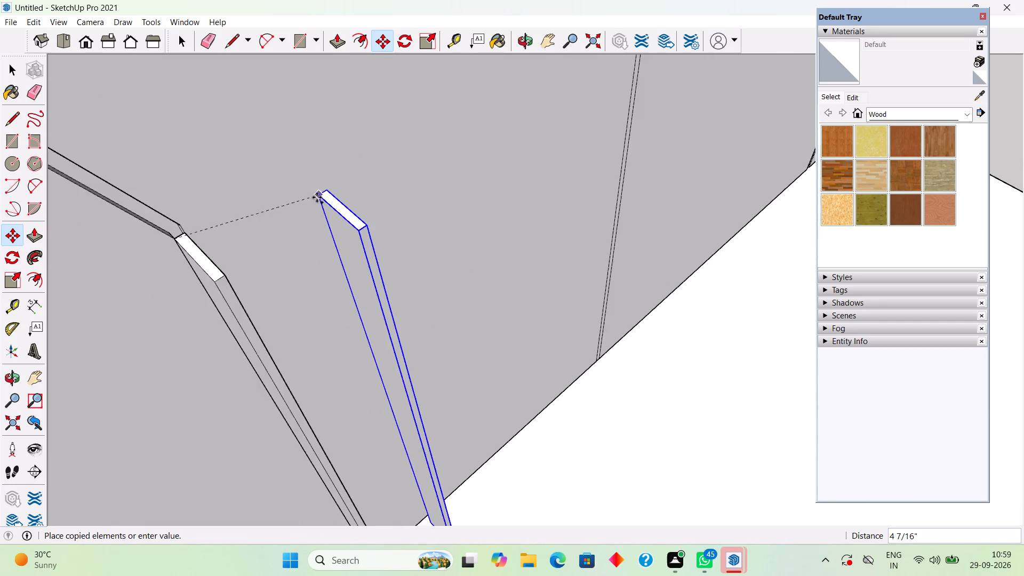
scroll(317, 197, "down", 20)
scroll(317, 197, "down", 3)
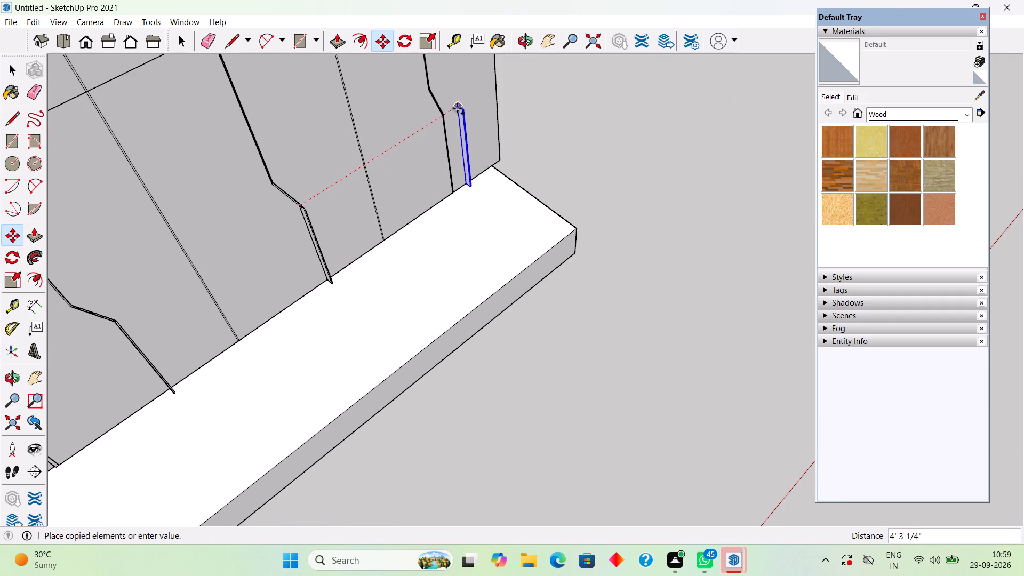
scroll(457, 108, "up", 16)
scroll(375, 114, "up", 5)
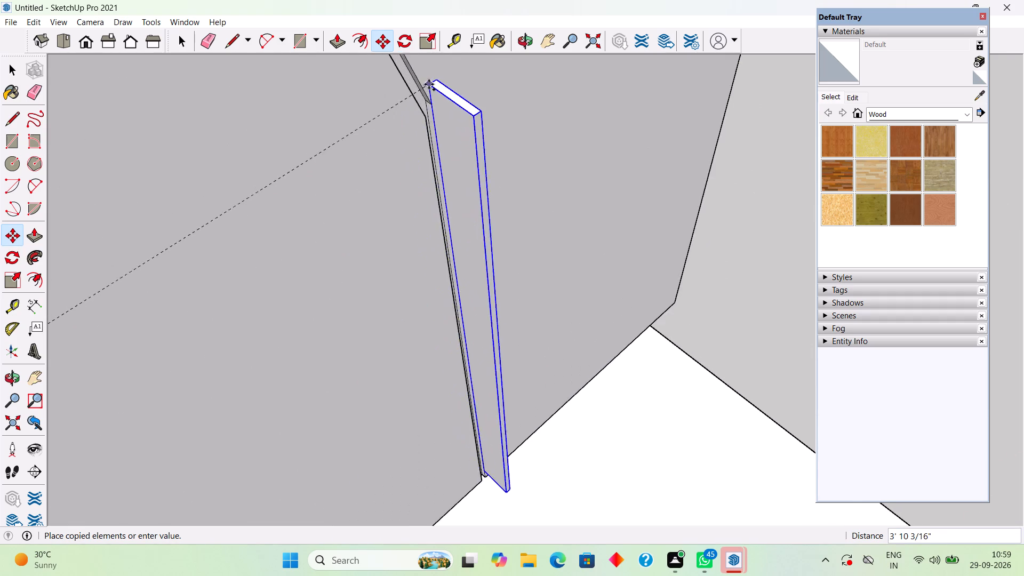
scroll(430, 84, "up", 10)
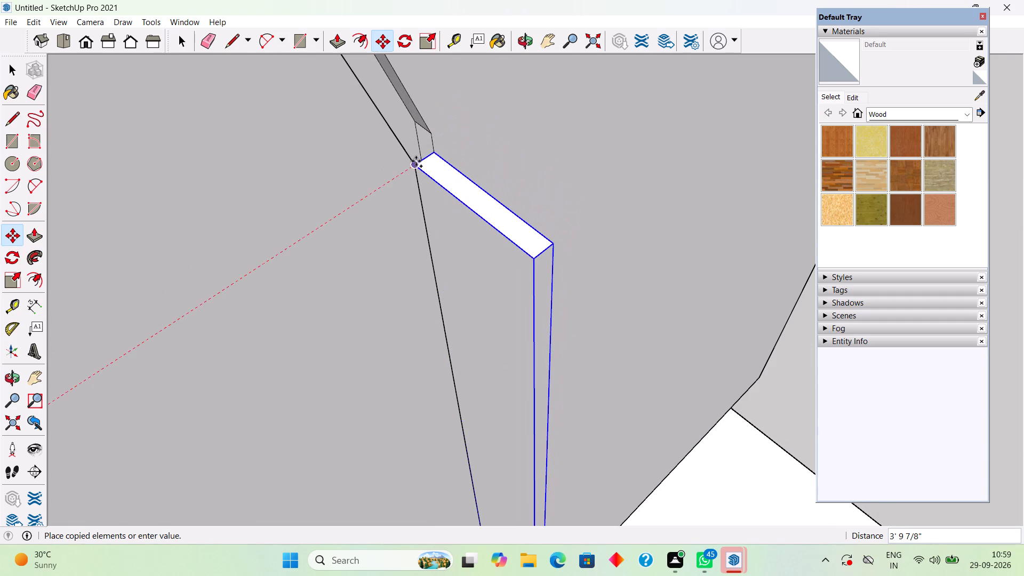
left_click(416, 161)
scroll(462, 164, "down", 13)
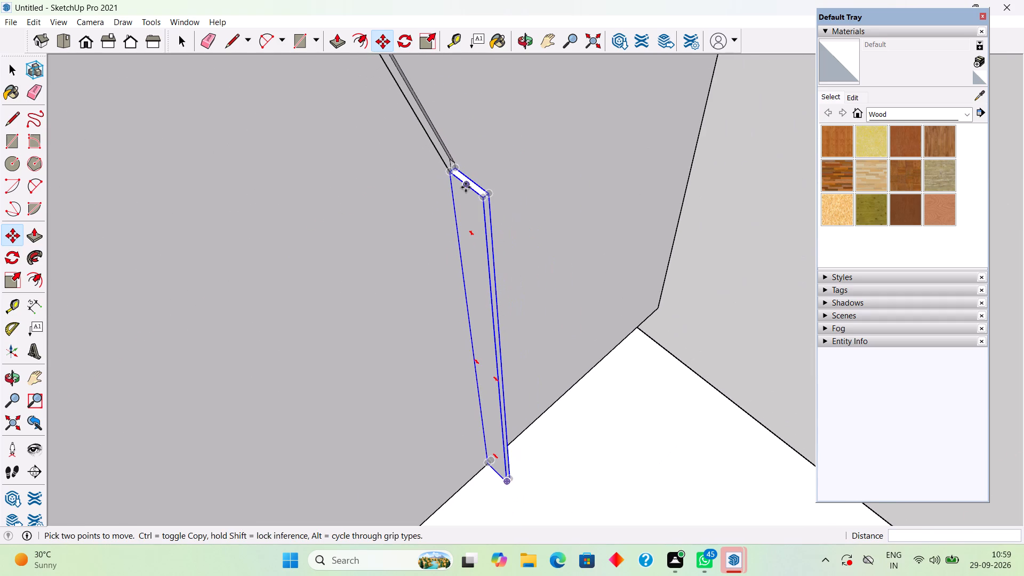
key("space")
Examine the projecting handle strips on all three bays from the front and the side of the cabinet.
scroll(531, 188, "down", 5)
scroll(531, 188, "down", 16)
scroll(531, 190, "down", 5)
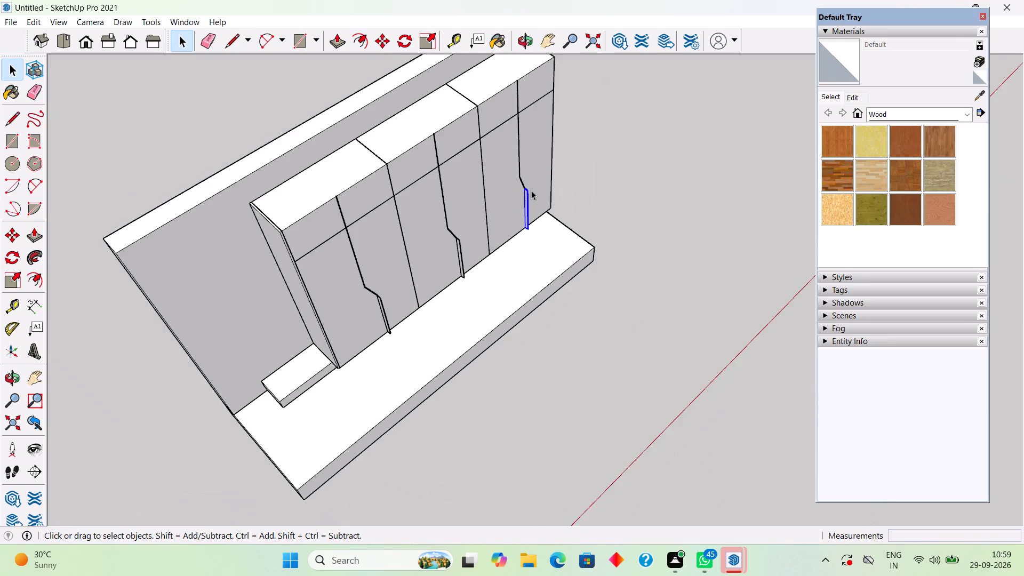
middle_click_drag(503, 228, 462, 151)
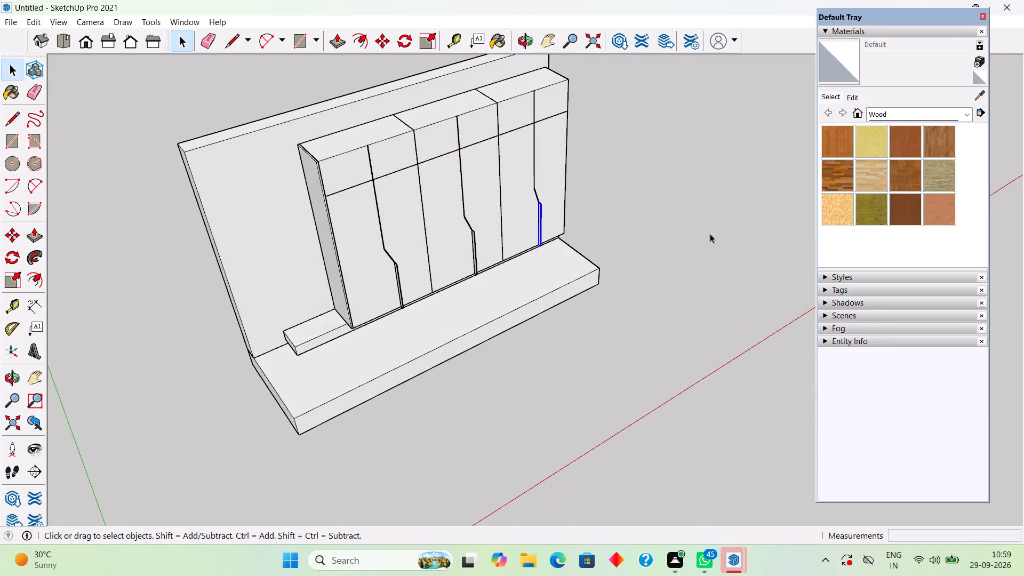
left_click(710, 234)
middle_click_drag(397, 293, 394, 277)
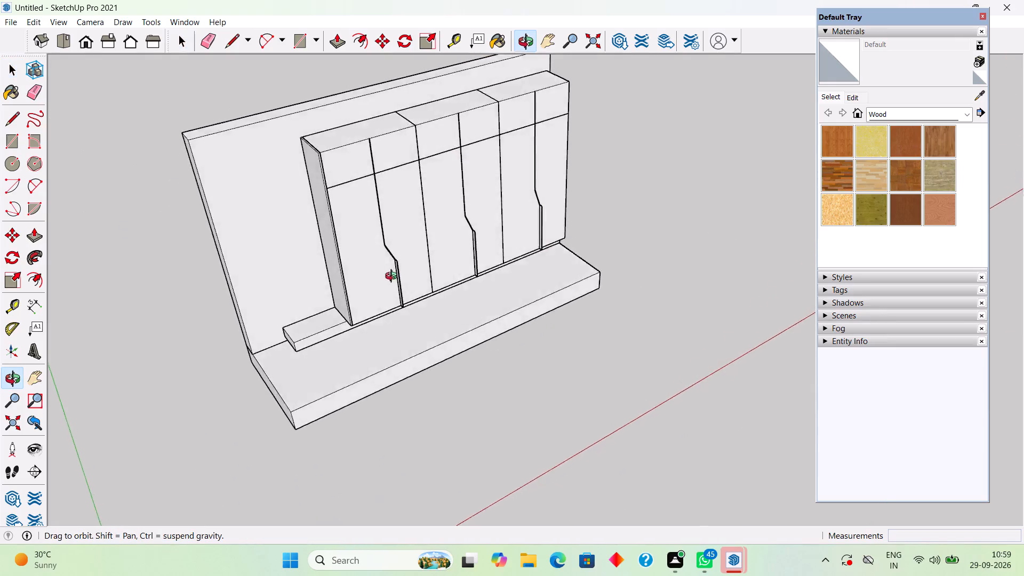
middle_click_drag(394, 277, 615, 185)
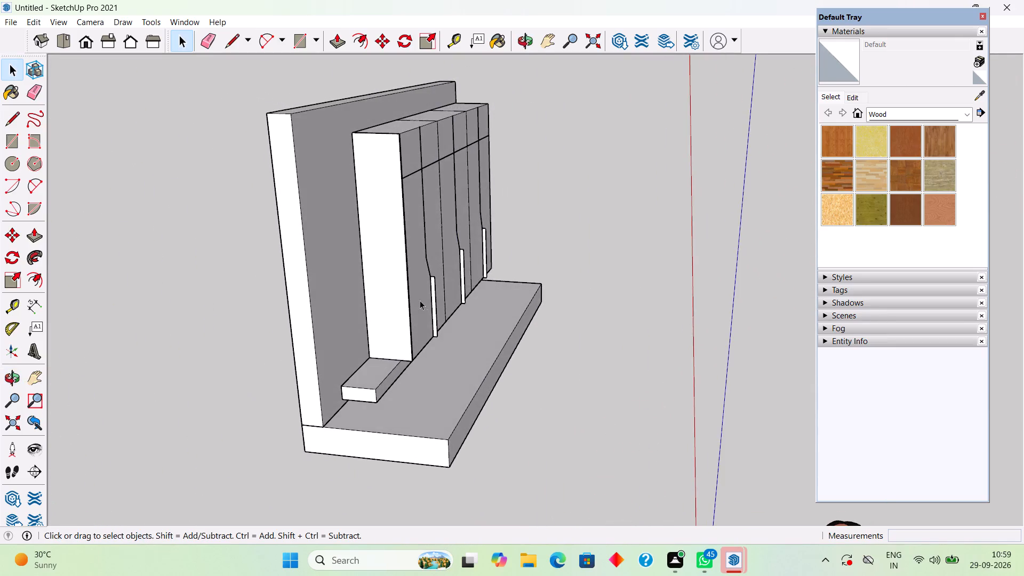
scroll(420, 300, "up", 4)
scroll(469, 271, "up", 6)
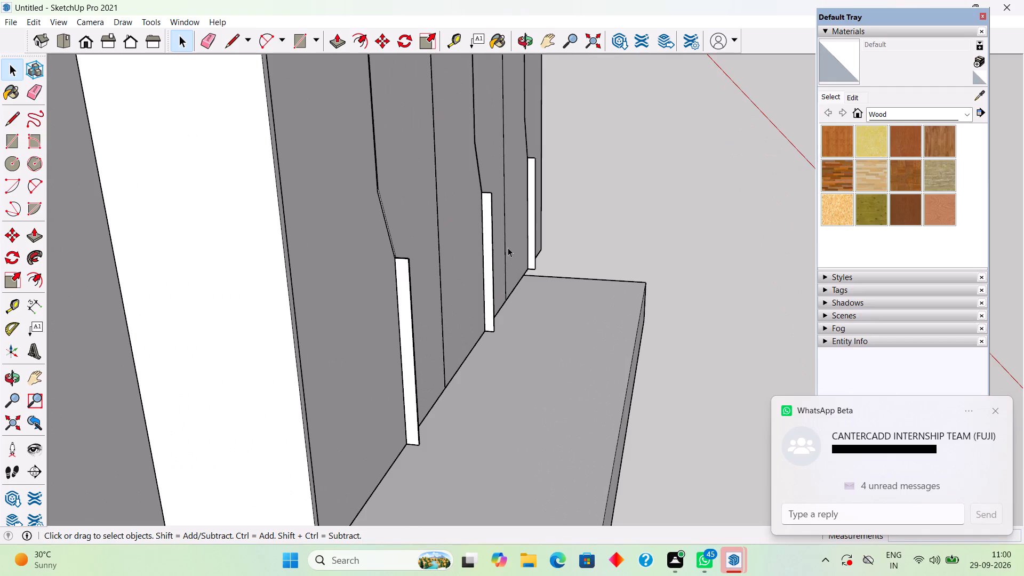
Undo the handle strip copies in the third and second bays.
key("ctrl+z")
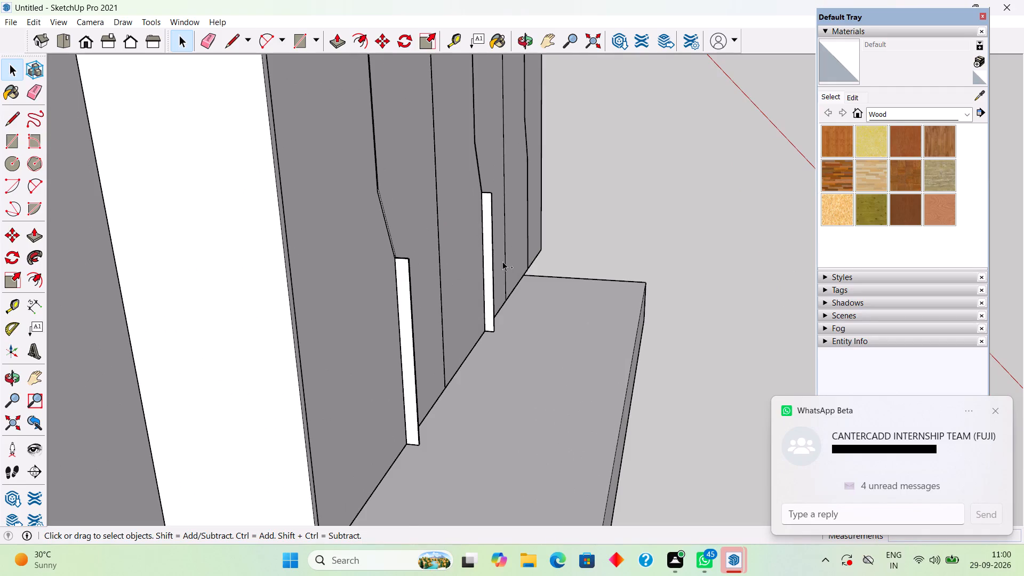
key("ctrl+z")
Inside the first bay's handle strip group, draw a rectangle about 11 15/16" by 5/8" on the strip's broad side face.
scroll(444, 286, "up", 4)
scroll(360, 262, "up", 4)
scroll(414, 276, "up", 4)
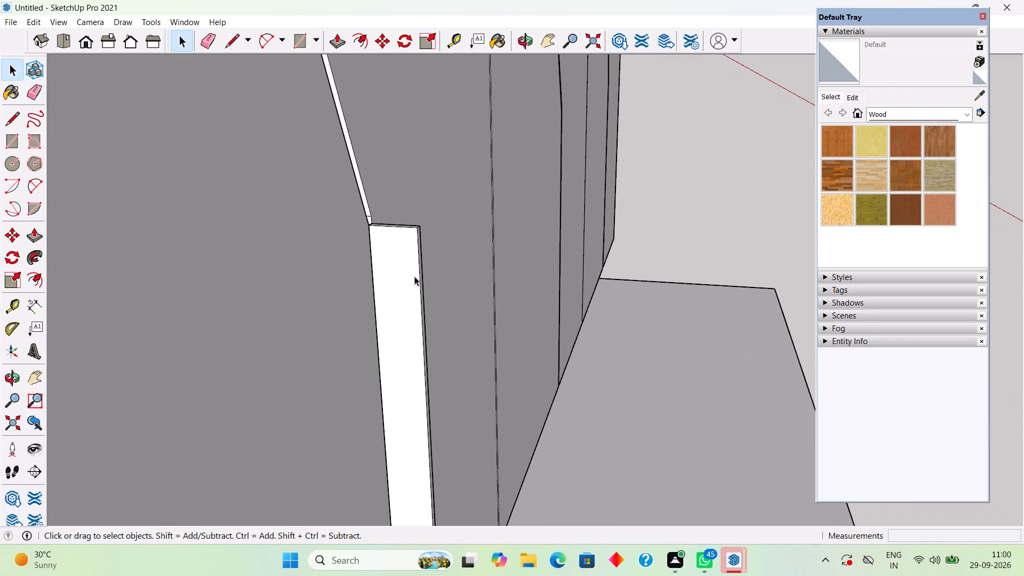
scroll(413, 279, "up", 4)
middle_click_drag(404, 286, 464, 247)
double_click(406, 289)
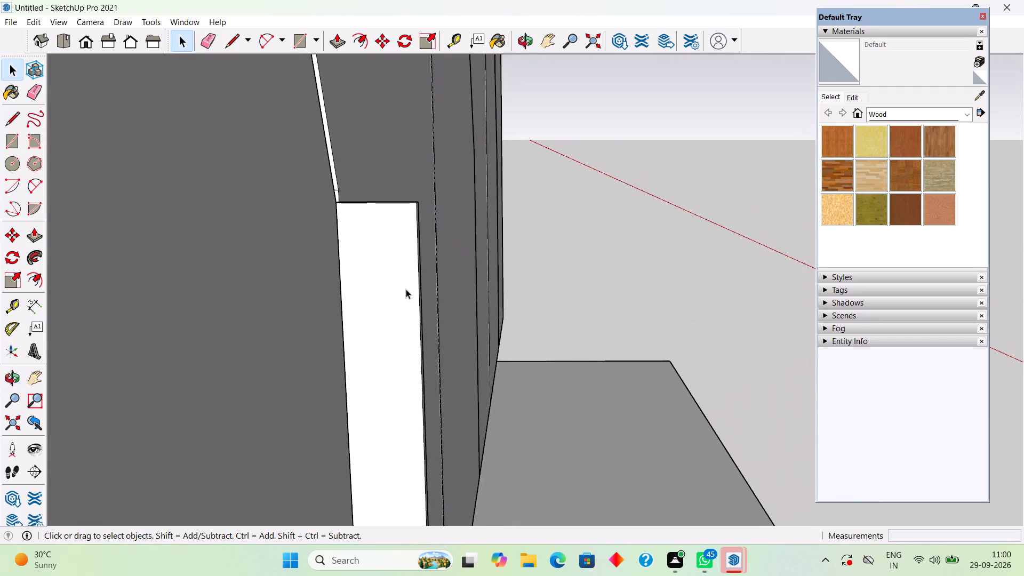
left_click(402, 289)
left_click(402, 289)
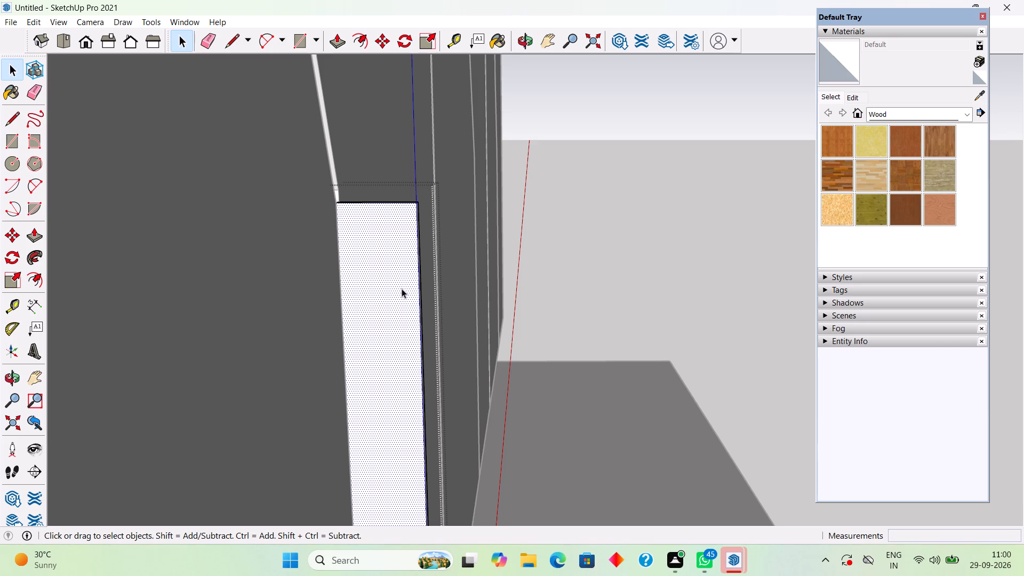
key("r")
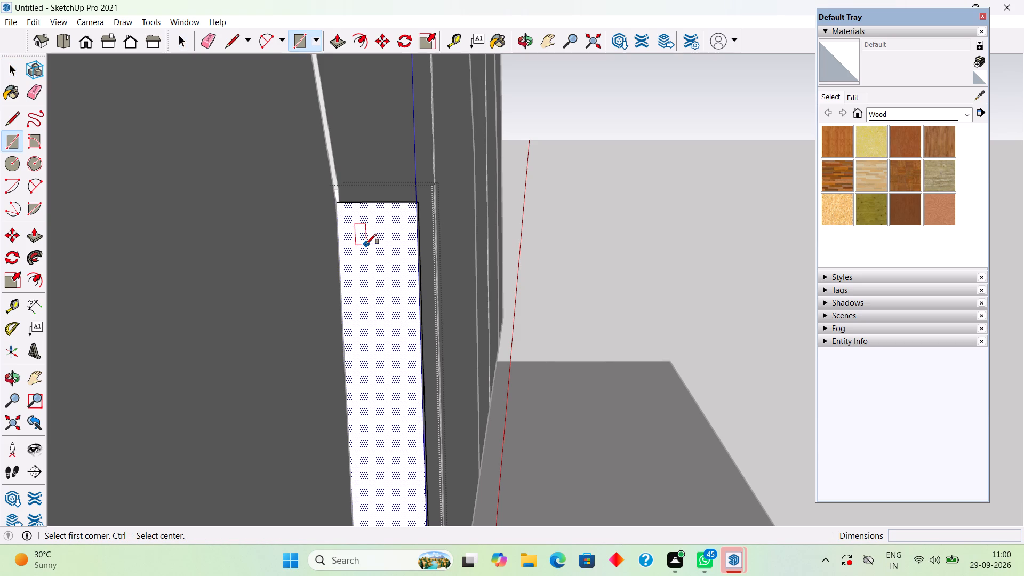
left_click(366, 243)
scroll(401, 319, "down", 11)
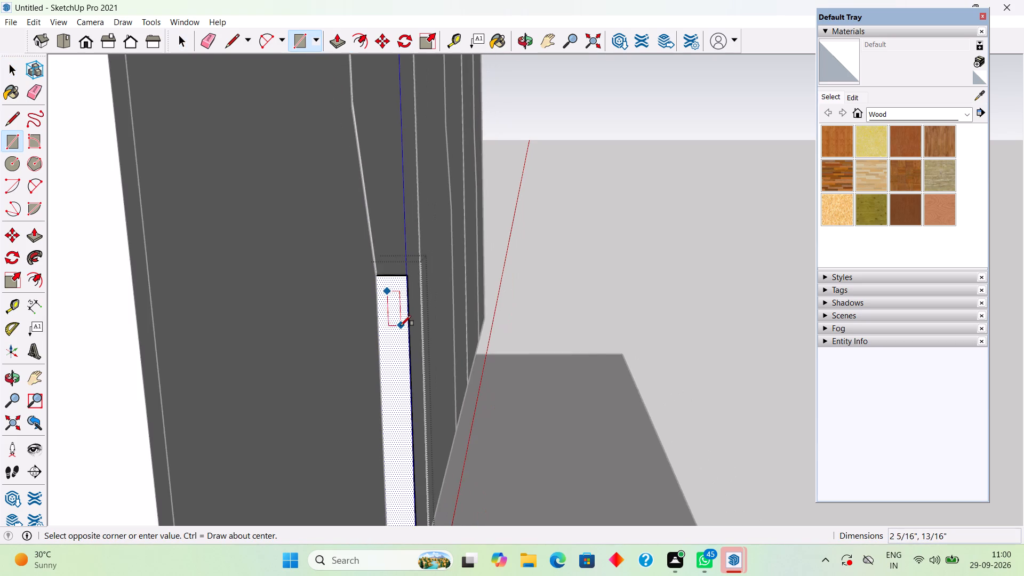
scroll(401, 326, "down", 2)
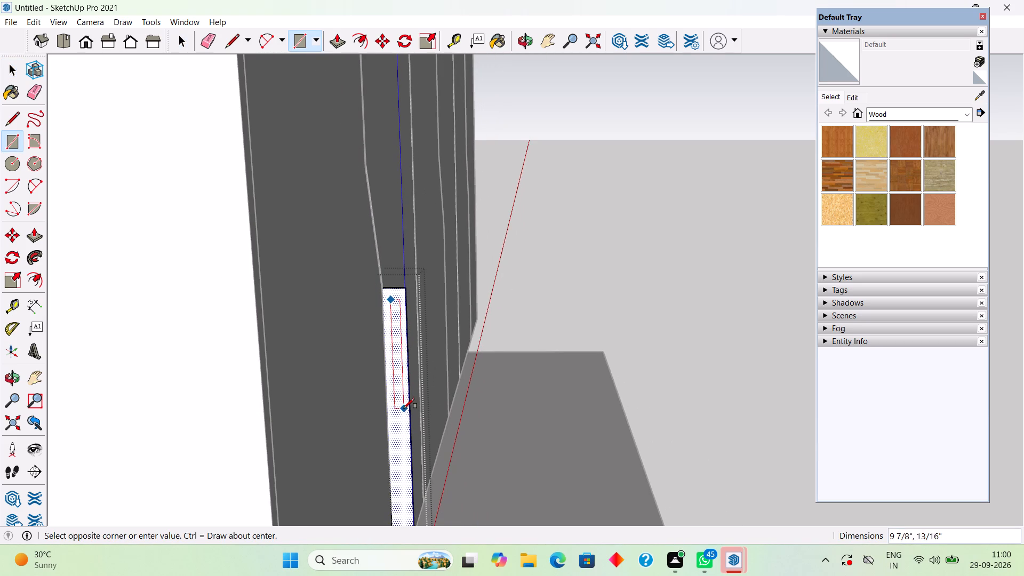
scroll(404, 412, "down", 5)
scroll(403, 470, "down", 5)
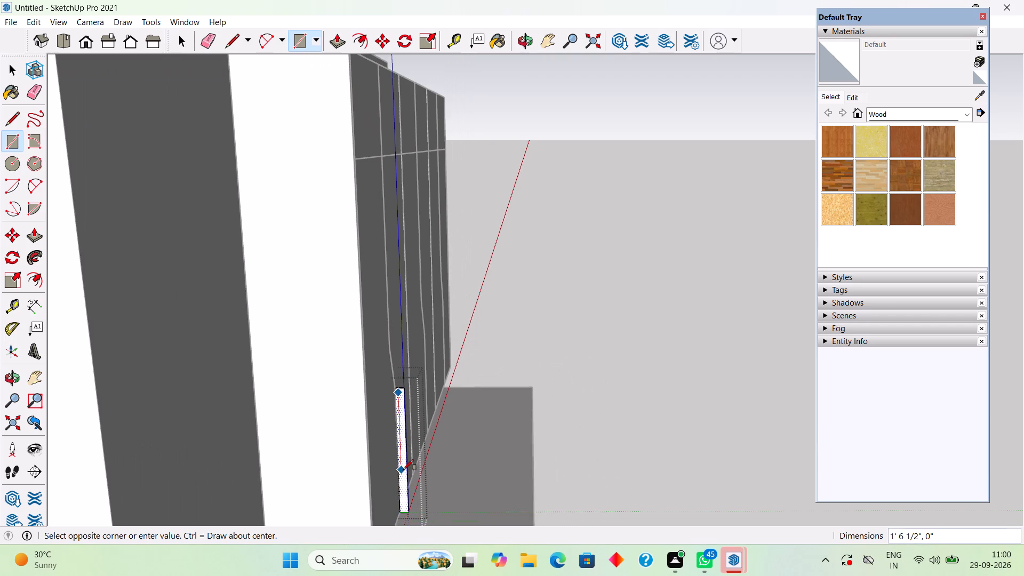
scroll(404, 466, "up", 13)
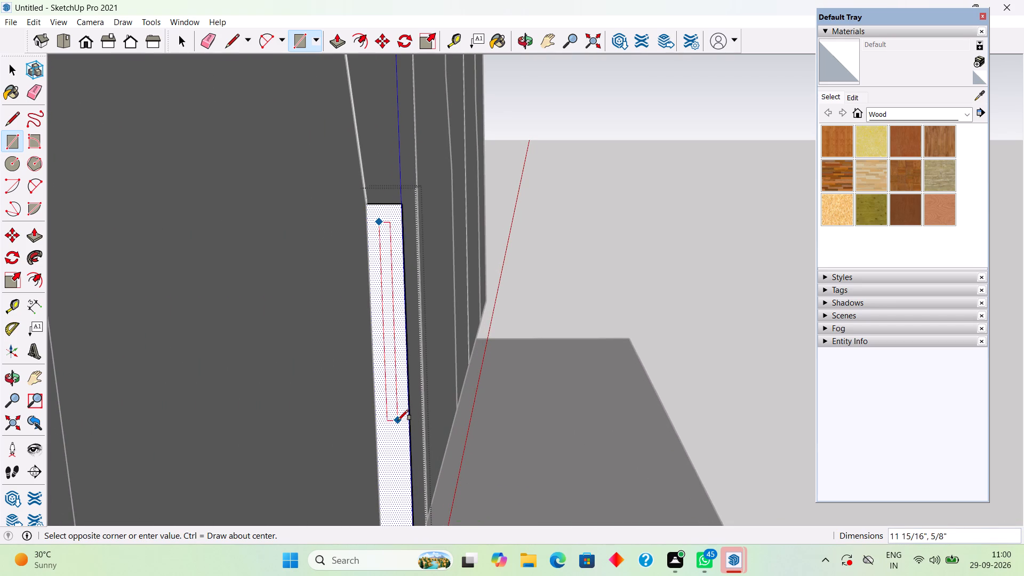
left_click(398, 420)
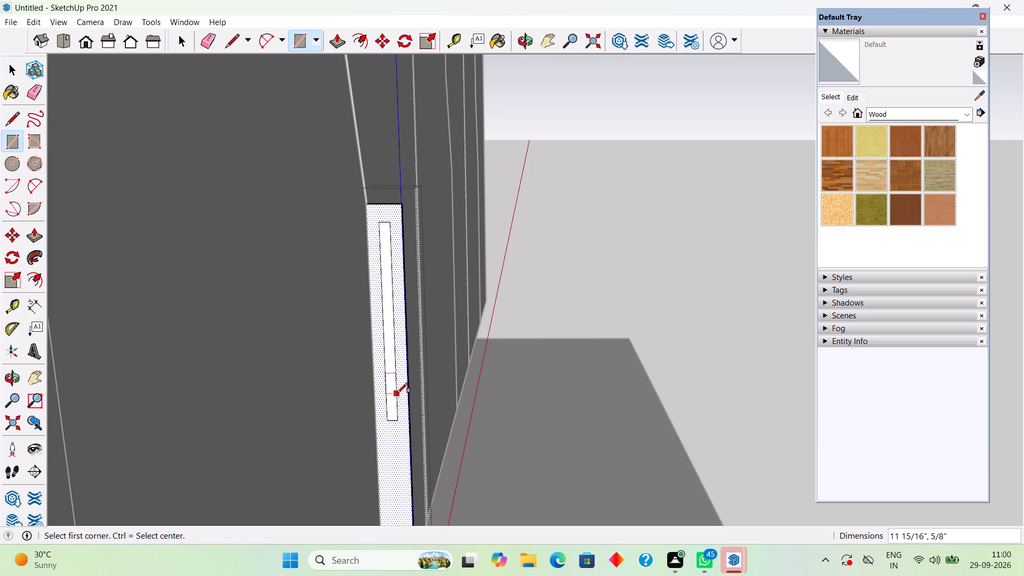
Push the narrow rectangle on the handle strip's side face inward by about 2 1/16".
key("space")
left_click(393, 379)
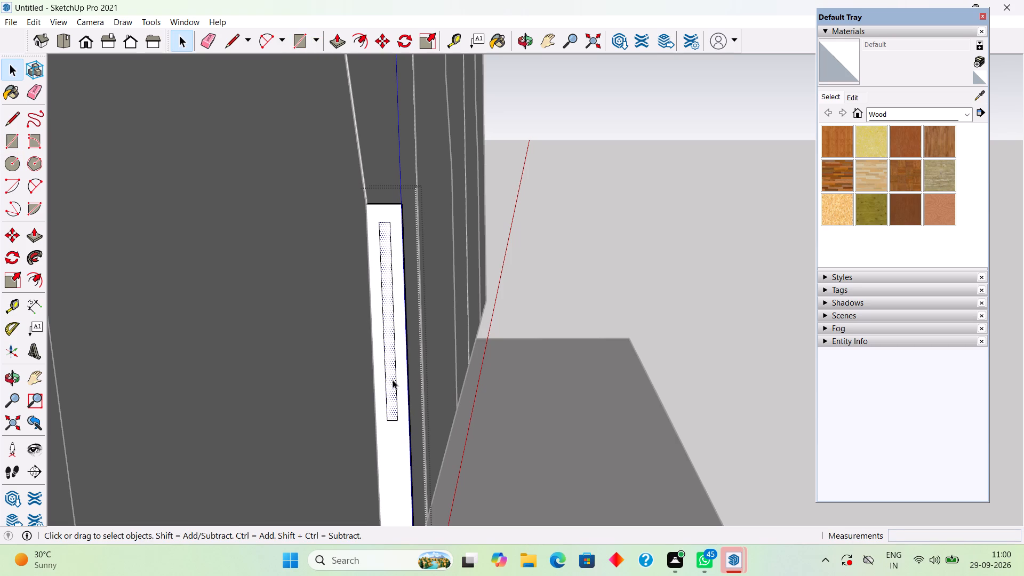
key("p")
left_click(393, 380)
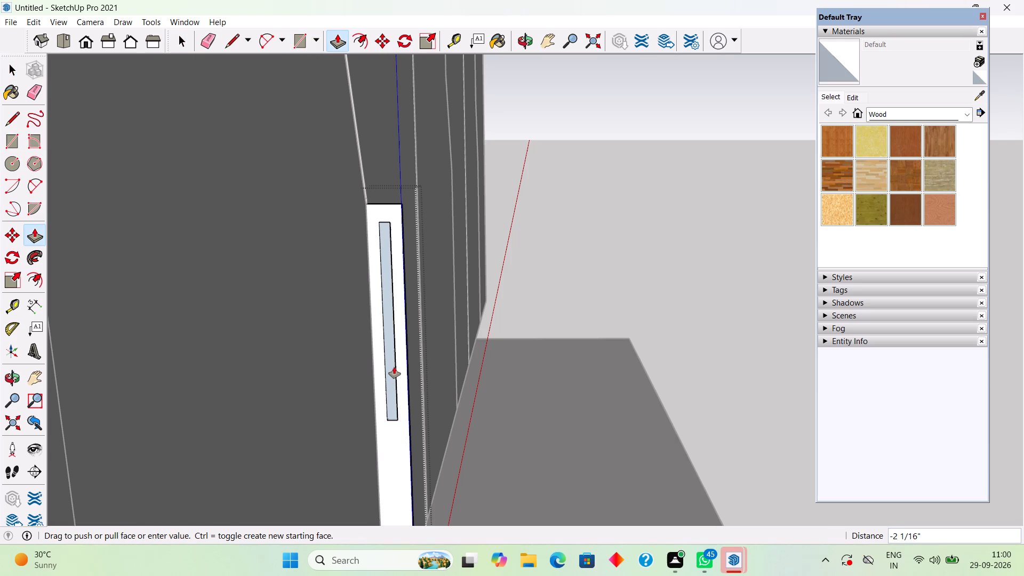
left_click(394, 367)
middle_click_drag(438, 316, 363, 335)
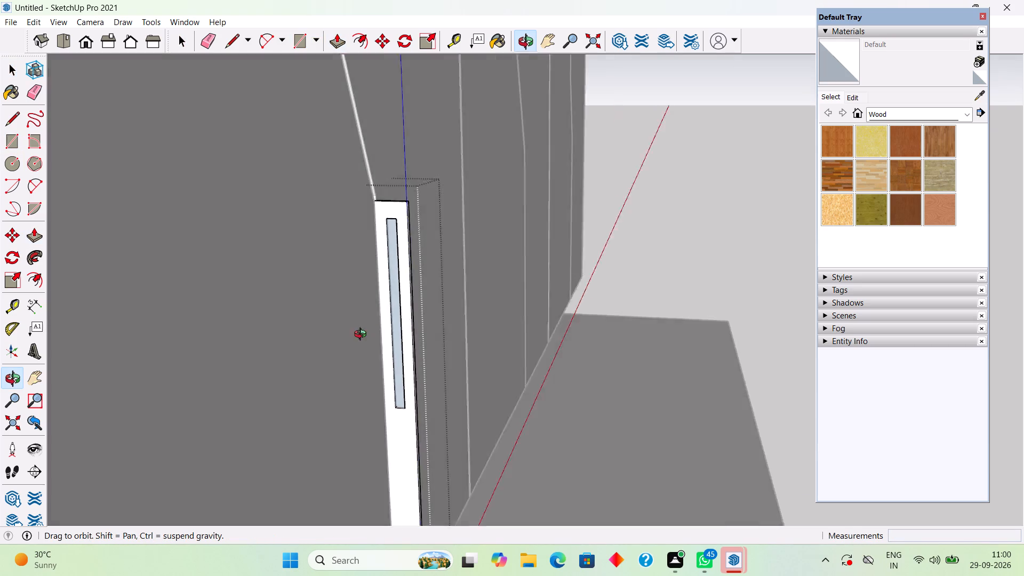
Undo the 2 1/16" inward push of the narrow rectangle on the first bay's handle strip.
middle_click_drag(363, 335, 304, 352)
scroll(405, 325, "up", 9)
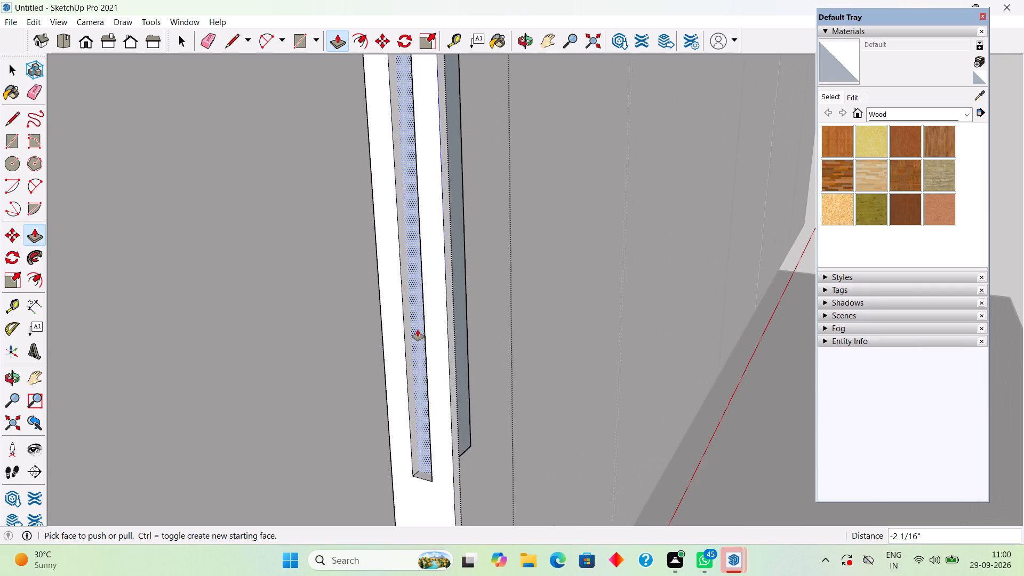
key("ctrl+z")
Push the handle strip's narrow rectangle inward by about 1/8" and a further 3/16" to recess the slot, and leave the group.
left_click(410, 334)
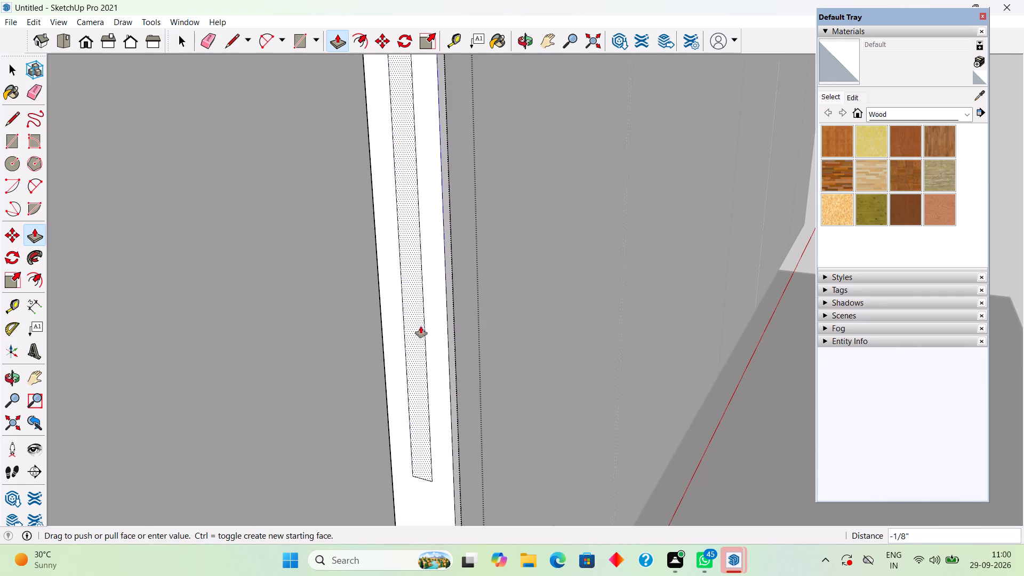
scroll(418, 325, "up", 6)
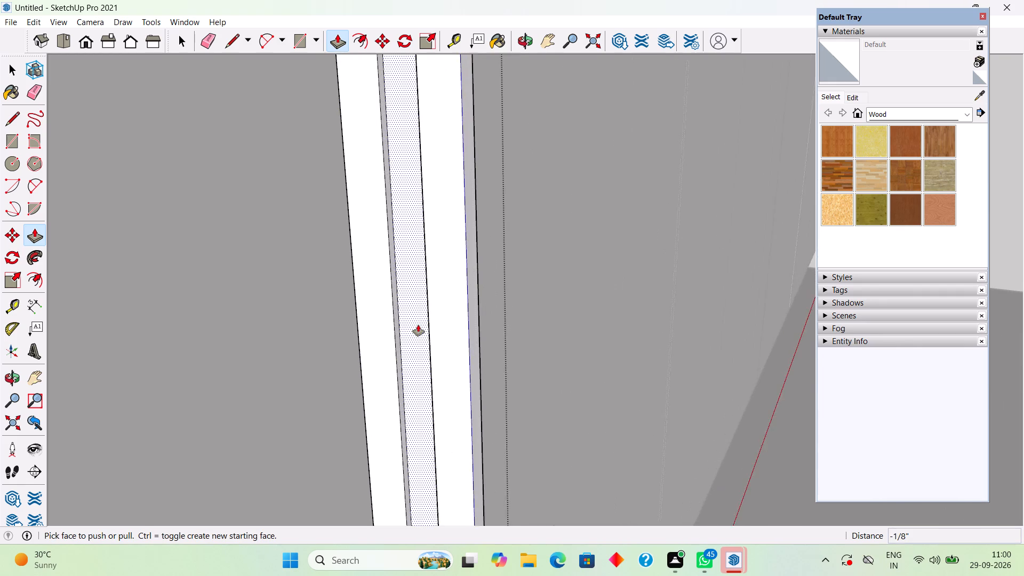
scroll(418, 325, "up", 4)
left_click_drag(418, 322, 429, 305)
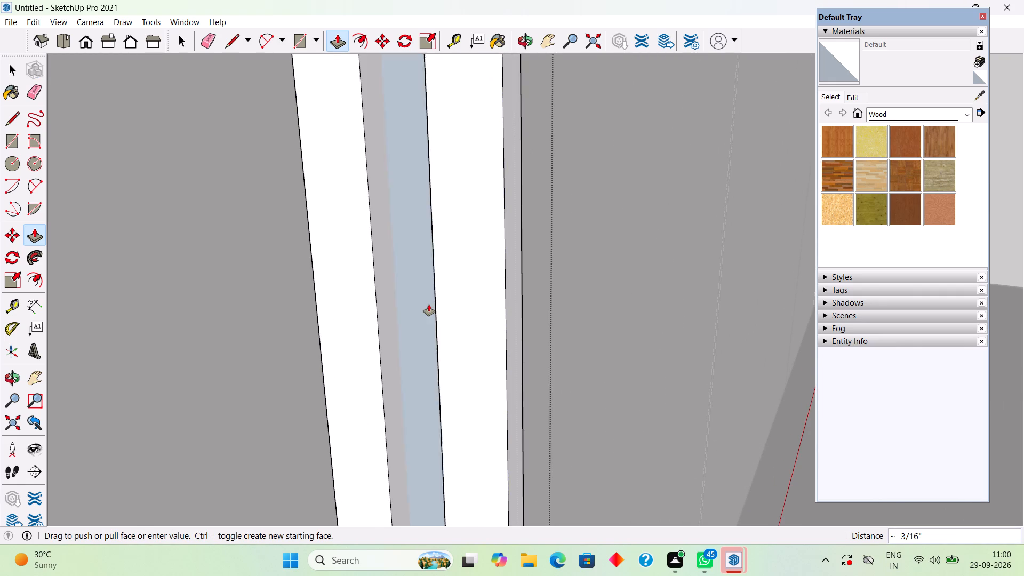
left_click_drag(429, 305, 428, 305)
scroll(428, 305, "down", 13)
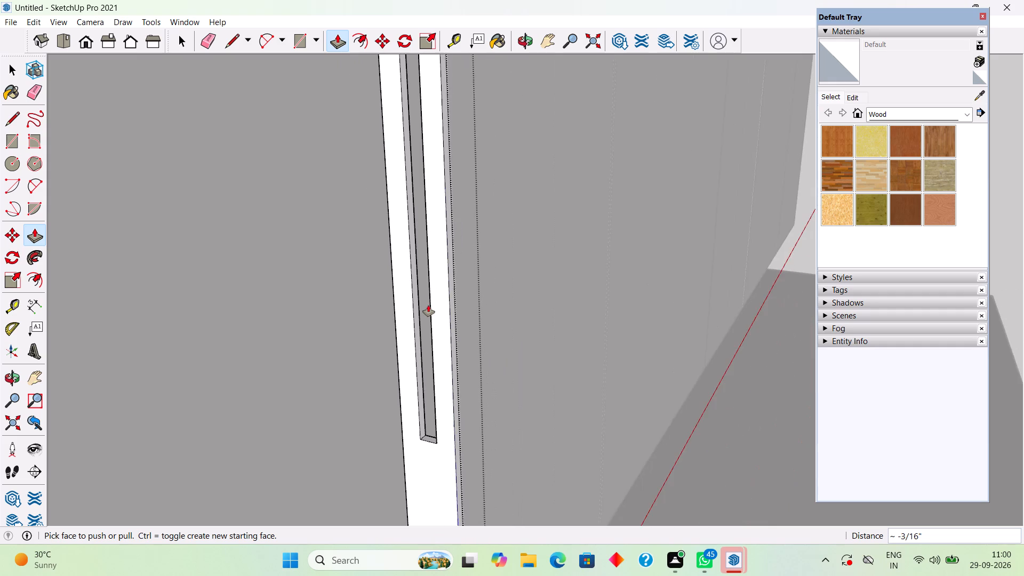
scroll(428, 305, "down", 9)
key("space")
scroll(436, 351, "down", 3)
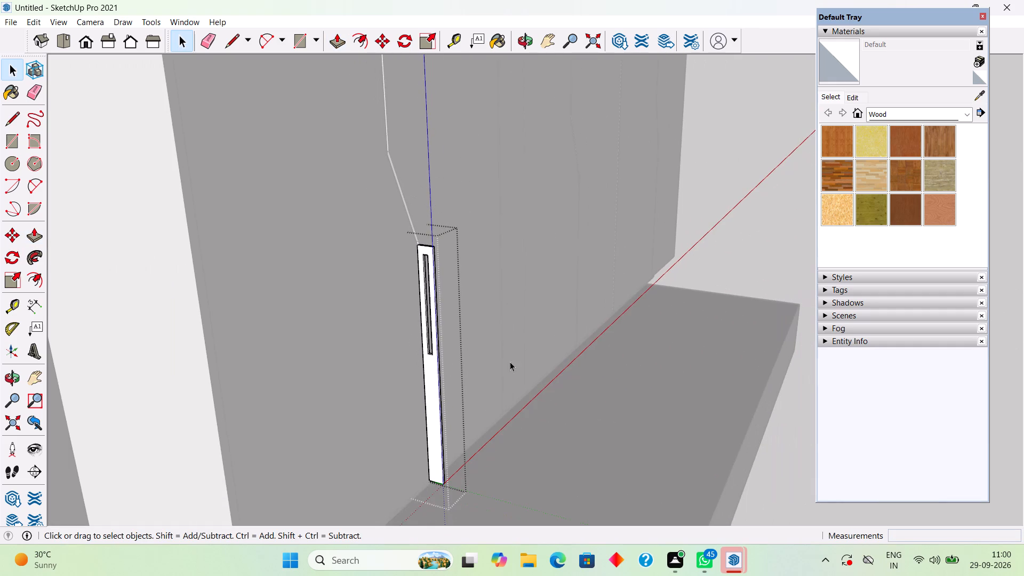
left_click(781, 183)
Copy the slotted handle strip from the first bay's zigzag gap to the matching lower bend of the second bay's gap.
middle_click_drag(465, 372, 318, 447)
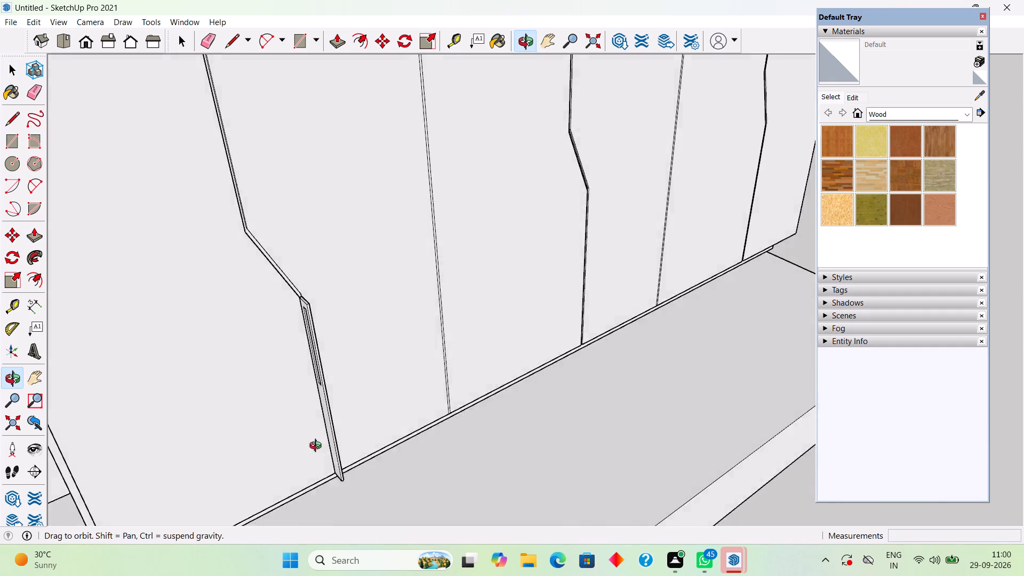
middle_click_drag(318, 447, 386, 387)
scroll(363, 319, "up", 4)
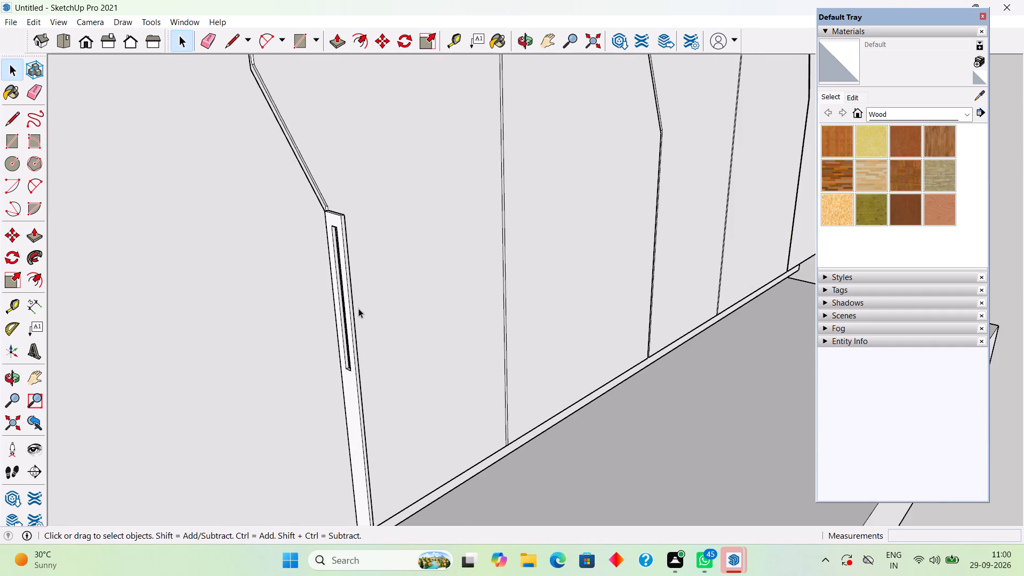
scroll(351, 290, "up", 3)
scroll(326, 206, "up", 4)
left_click(334, 196)
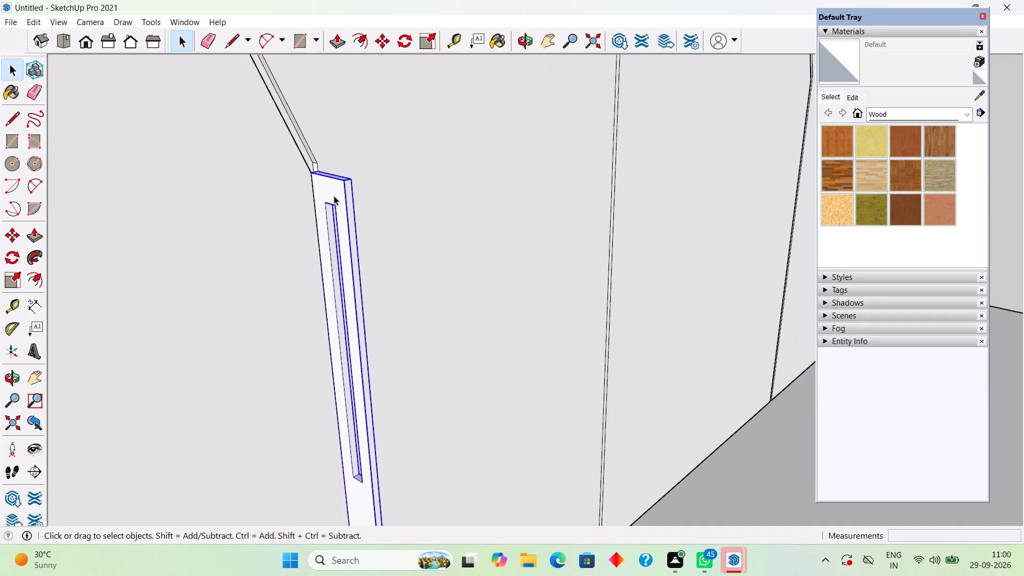
scroll(317, 164, "up", 1)
middle_click_drag(317, 172, 332, 285)
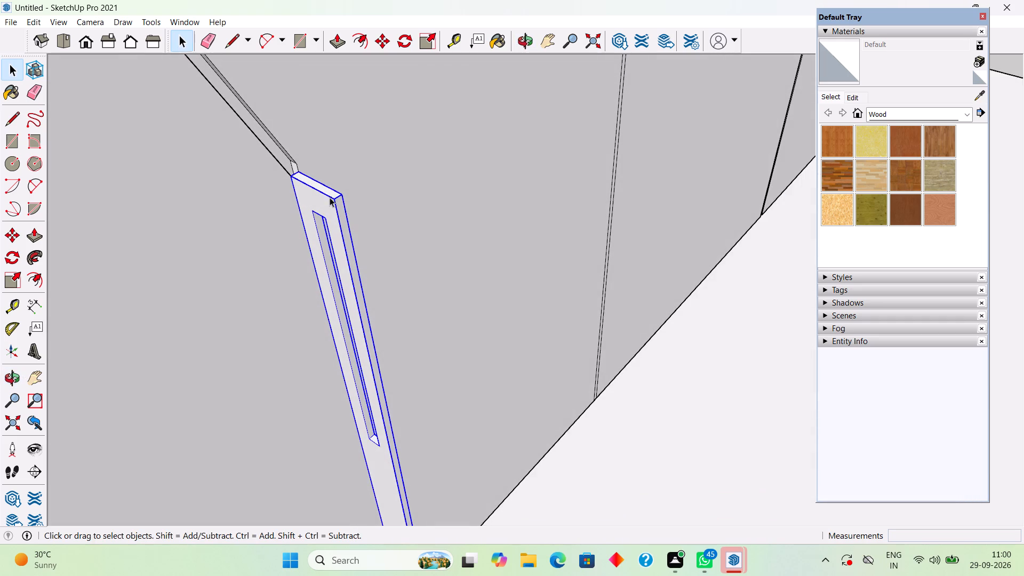
scroll(330, 196, "up", 3)
scroll(291, 177, "up", 7)
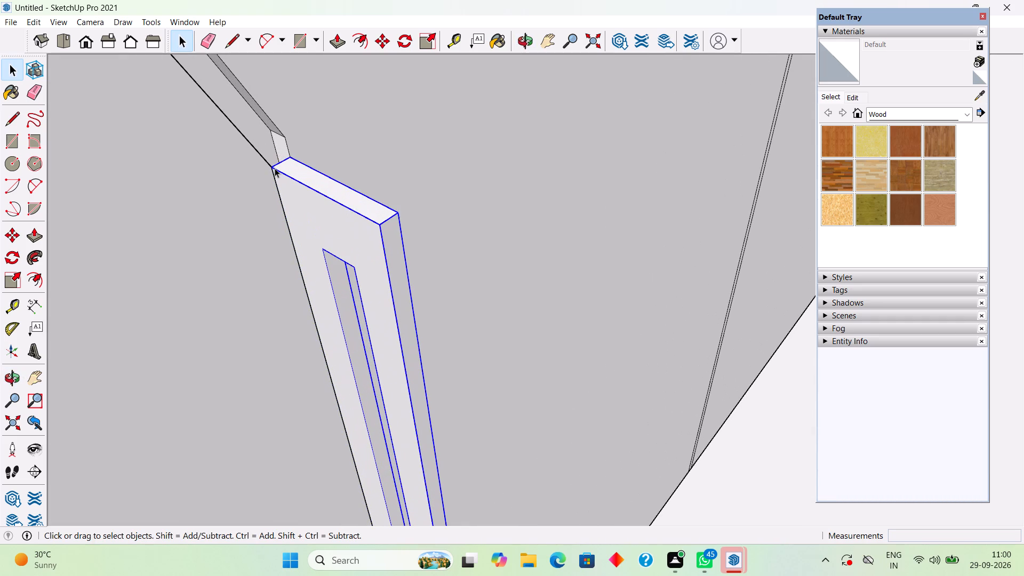
key("m")
left_click(269, 166)
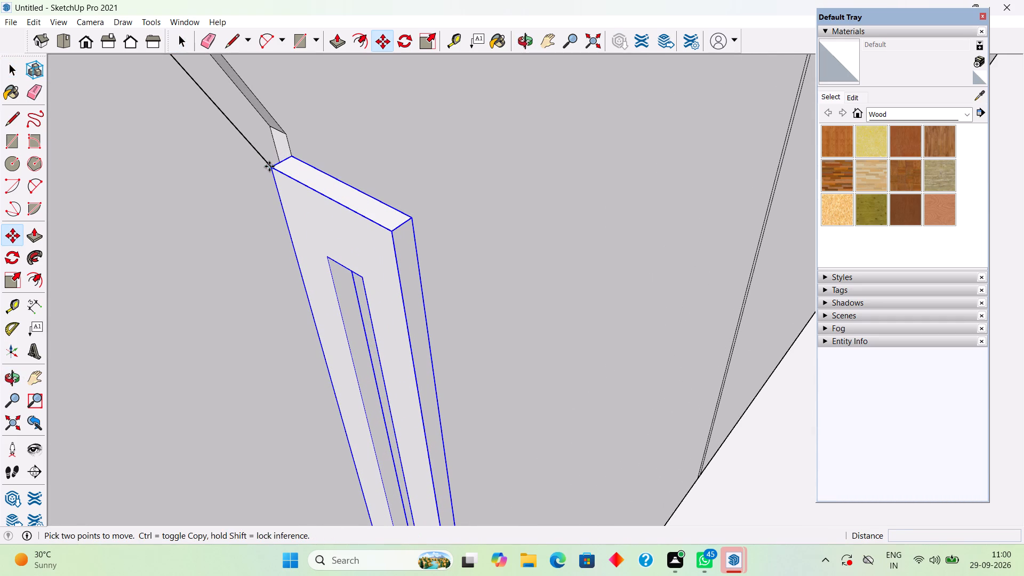
scroll(347, 171, "down", 20)
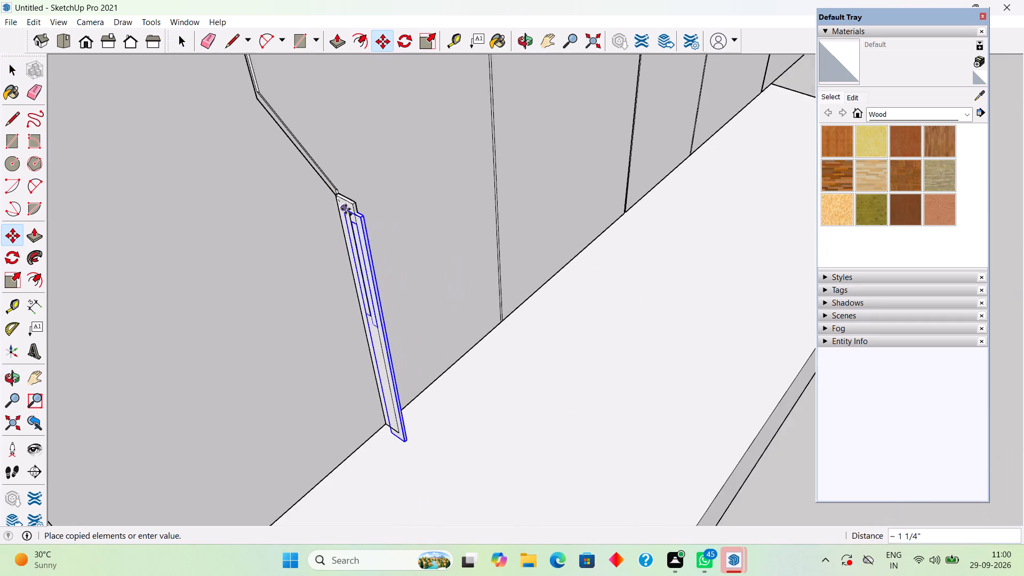
scroll(346, 209, "down", 18)
scroll(498, 101, "up", 8)
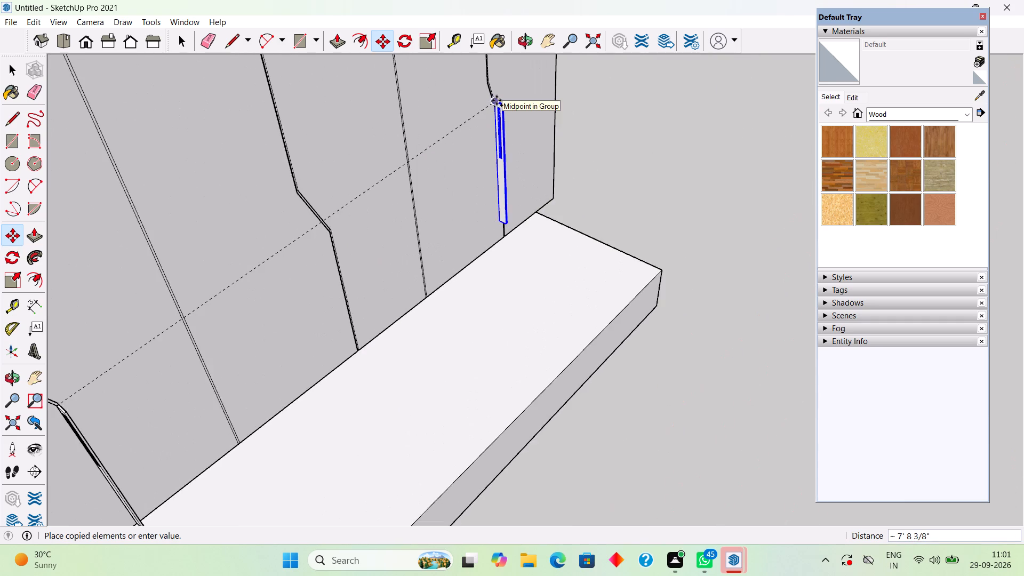
scroll(497, 100, "up", 4)
scroll(233, 314, "up", 9)
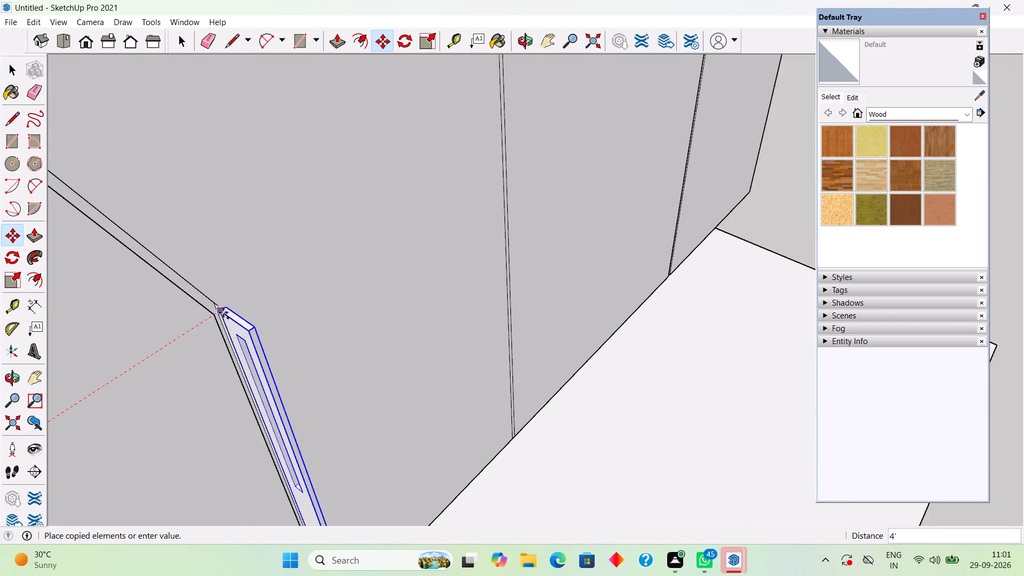
left_click(213, 313)
Copy the slotted handle strip 3' 9 7/8" from the second bay to the lower bend of the third bay's zigzag gap.
scroll(231, 300, "down", 7)
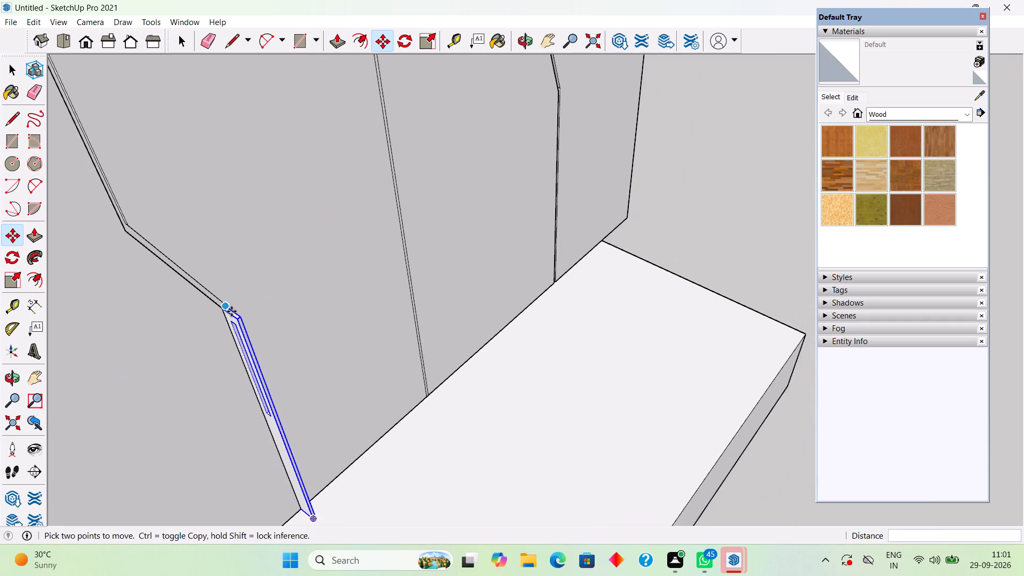
scroll(230, 313, "up", 16)
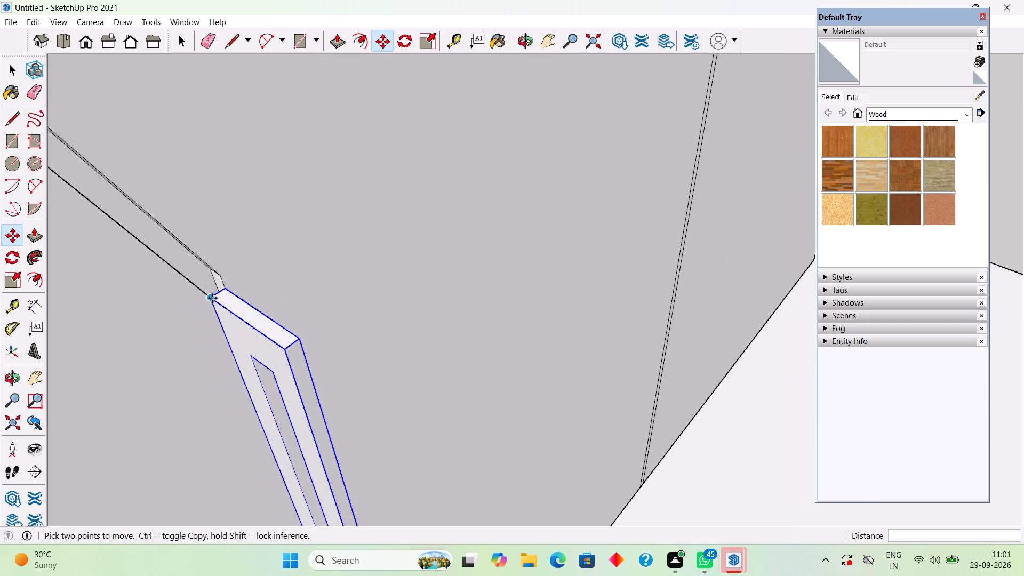
left_click(210, 299)
scroll(314, 228, "down", 9)
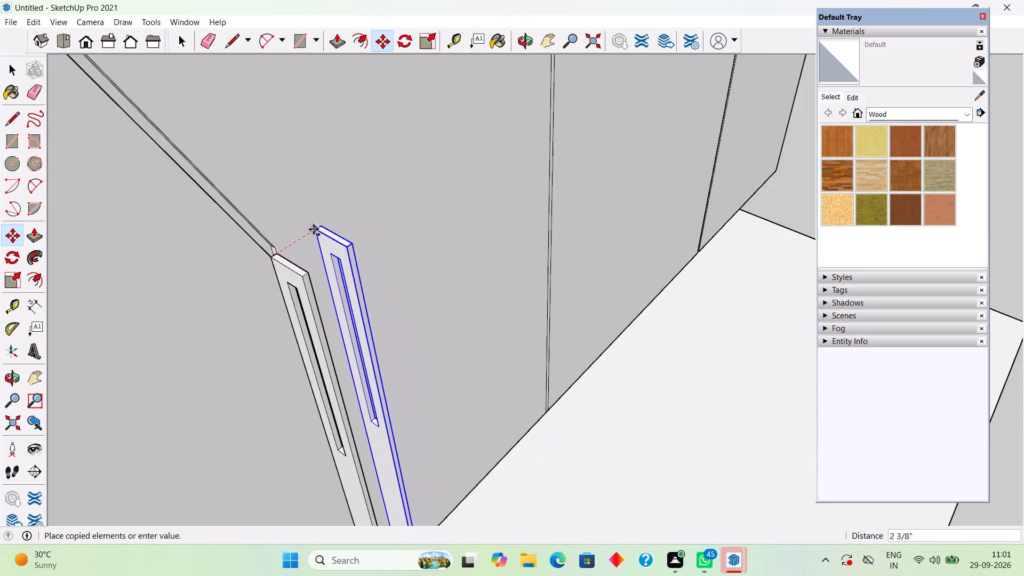
scroll(314, 229, "down", 18)
scroll(394, 166, "down", 4)
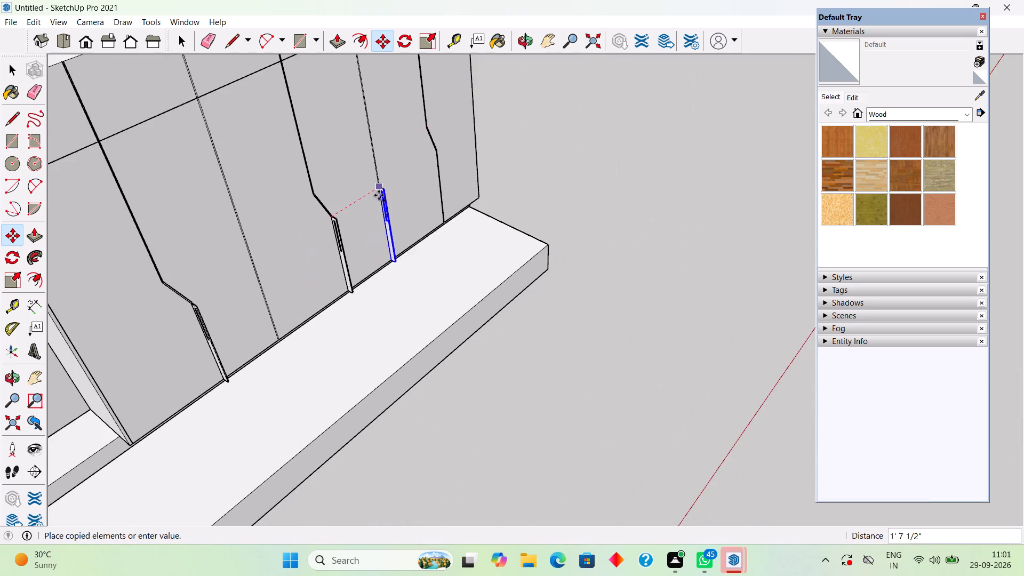
scroll(379, 195, "down", 3)
scroll(431, 157, "up", 18)
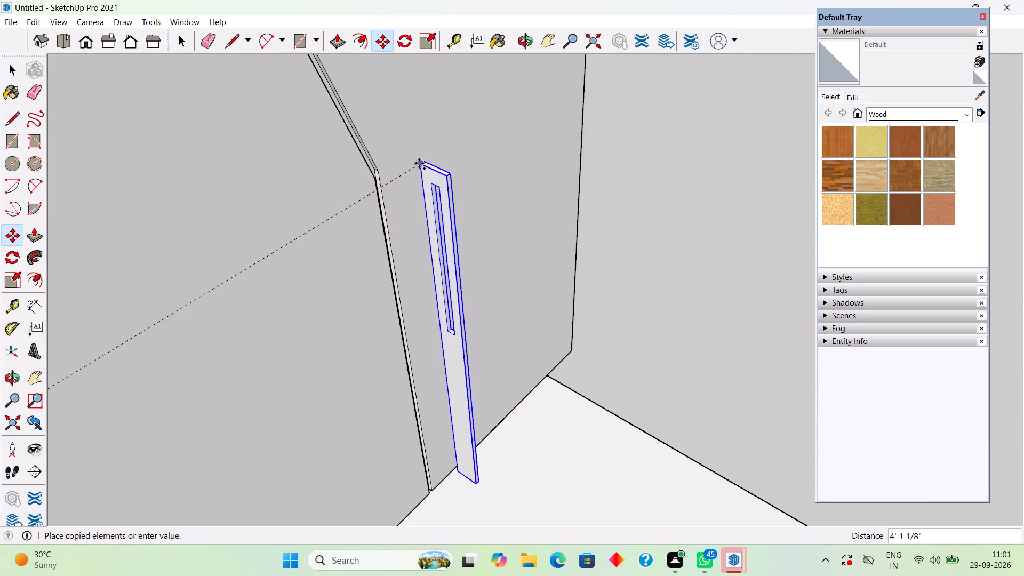
scroll(419, 163, "up", 11)
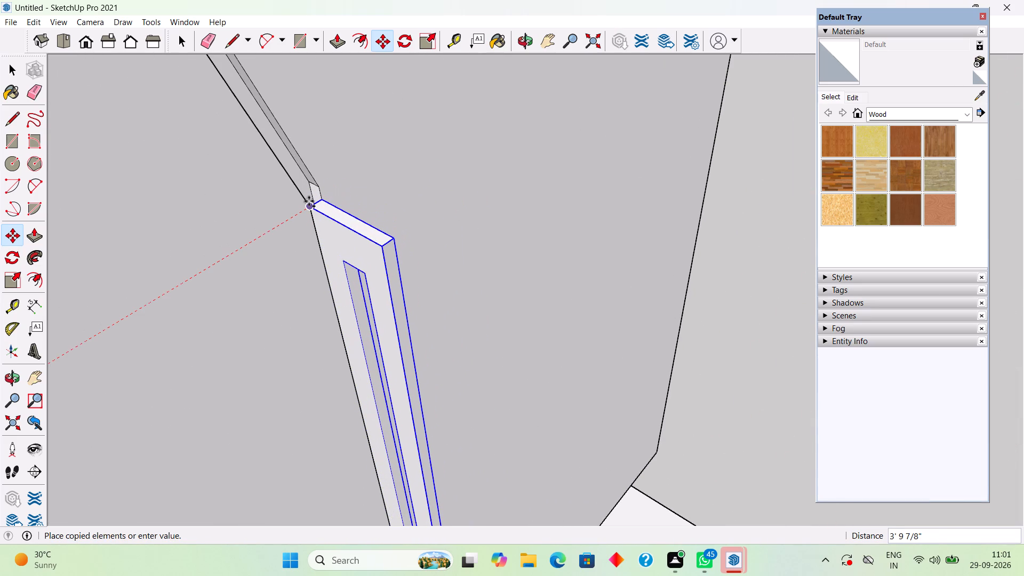
left_click(309, 201)
scroll(313, 198, "down", 8)
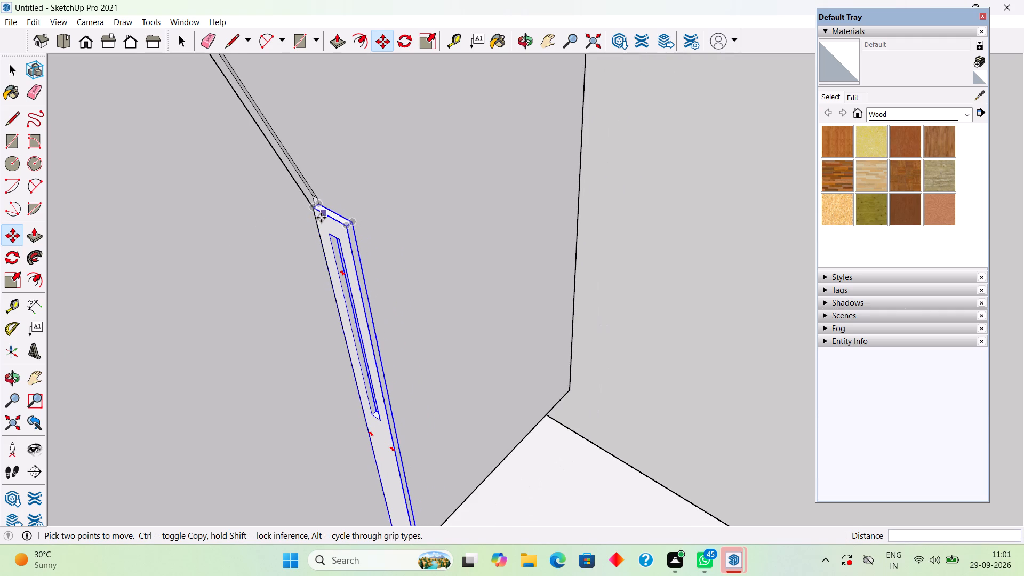
key("space")
Examine the three-bay cabinet with its slotted handle strips from the front, the side and above.
scroll(322, 218, "down", 20)
scroll(322, 218, "down", 3)
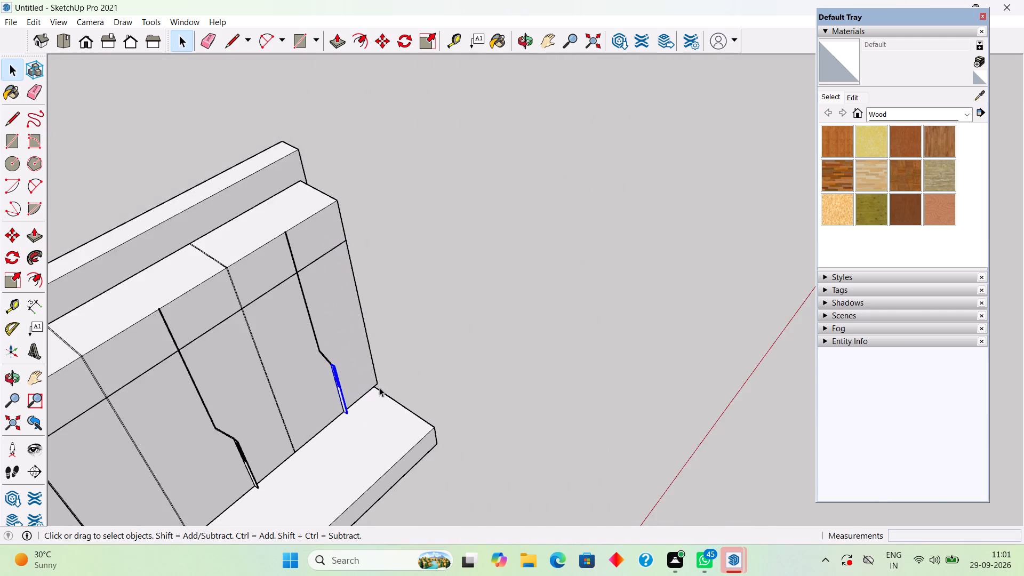
scroll(379, 387, "down", 4)
scroll(333, 406, "down", 1)
middle_click_drag(227, 471, 196, 319)
scroll(158, 395, "down", 1)
middle_click(156, 398)
middle_click_drag(124, 348, 117, 307)
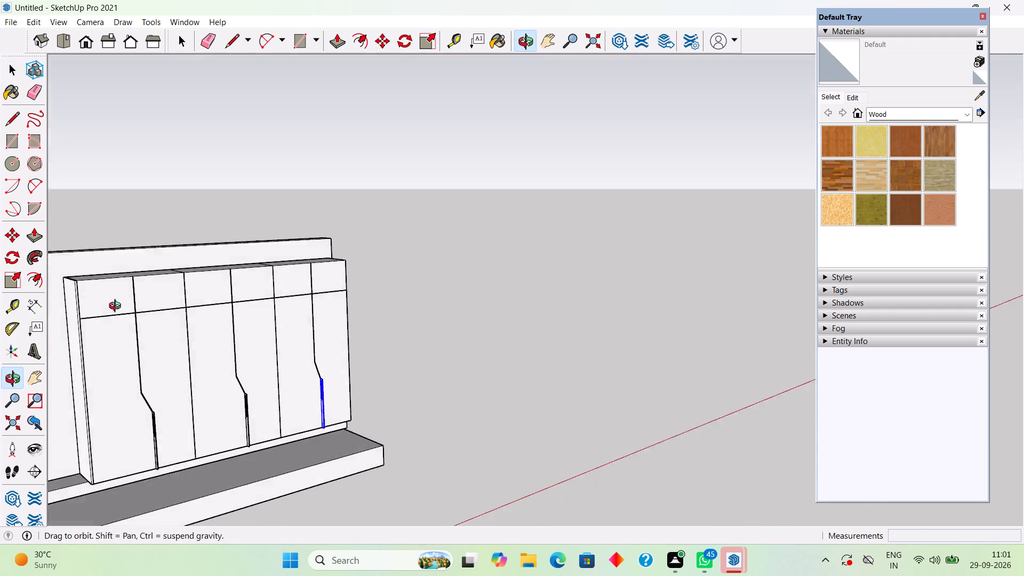
middle_click_drag(117, 307, 117, 295)
scroll(118, 293, "down", 12)
scroll(62, 309, "up", 2)
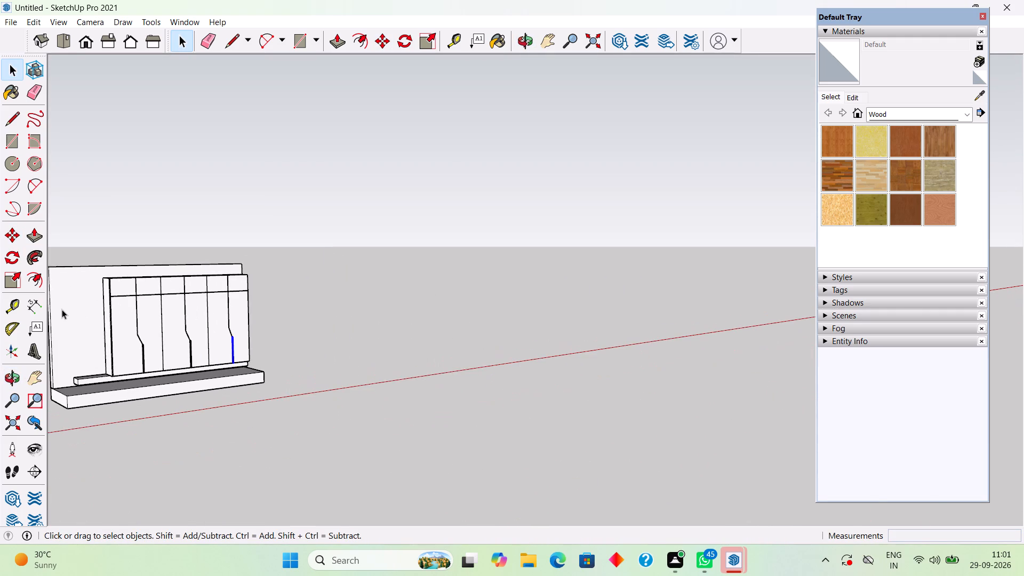
middle_click_drag(62, 309, 367, 284, "shift")
scroll(367, 284, "up", 3)
middle_click_drag(389, 290, 266, 303)
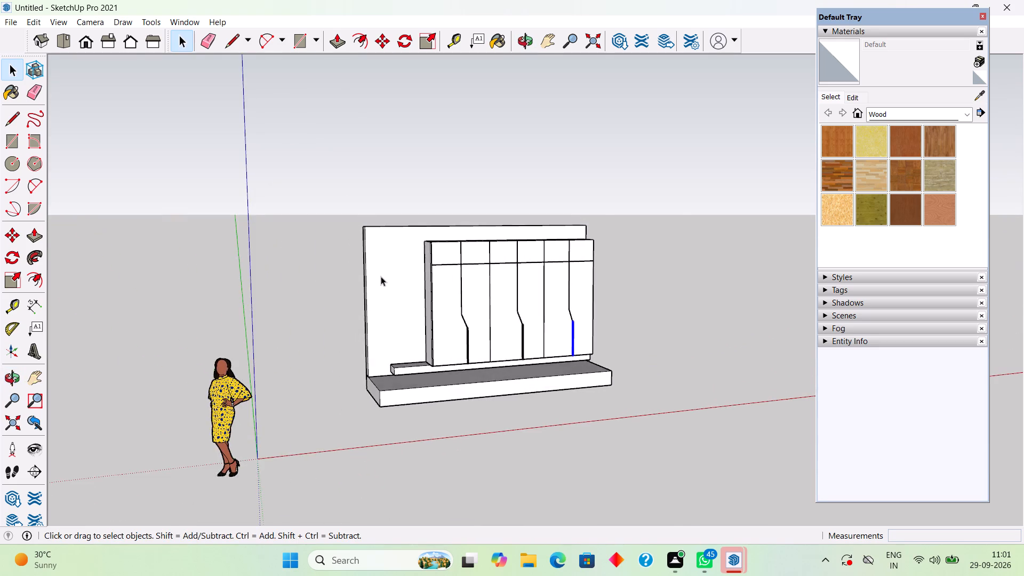
scroll(382, 276, "up", 4)
left_click(774, 281)
middle_click_drag(432, 398, 371, 343)
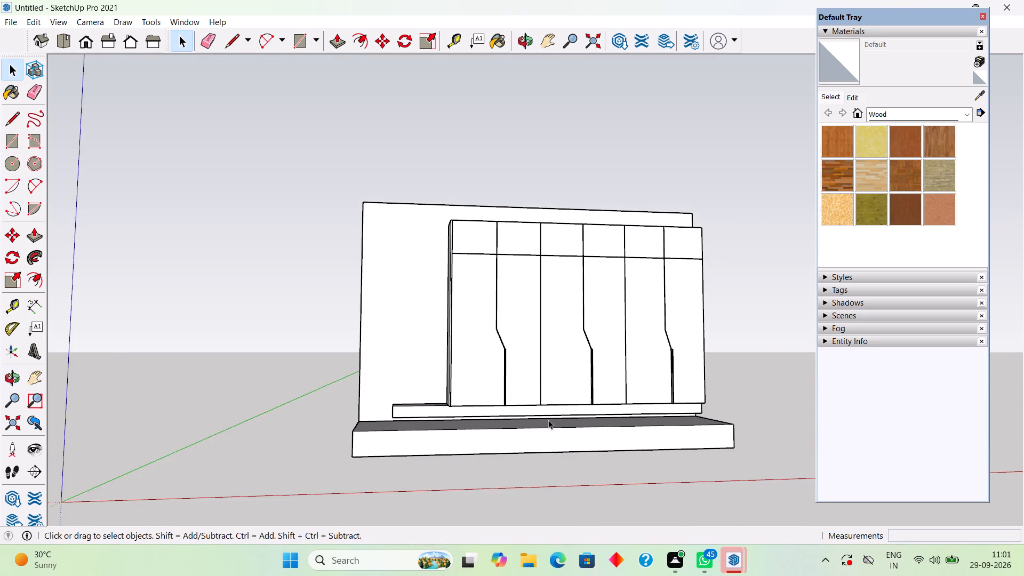
scroll(548, 420, "up", 4)
middle_click_drag(554, 437, 633, 532)
middle_click_drag(559, 410, 616, 445)
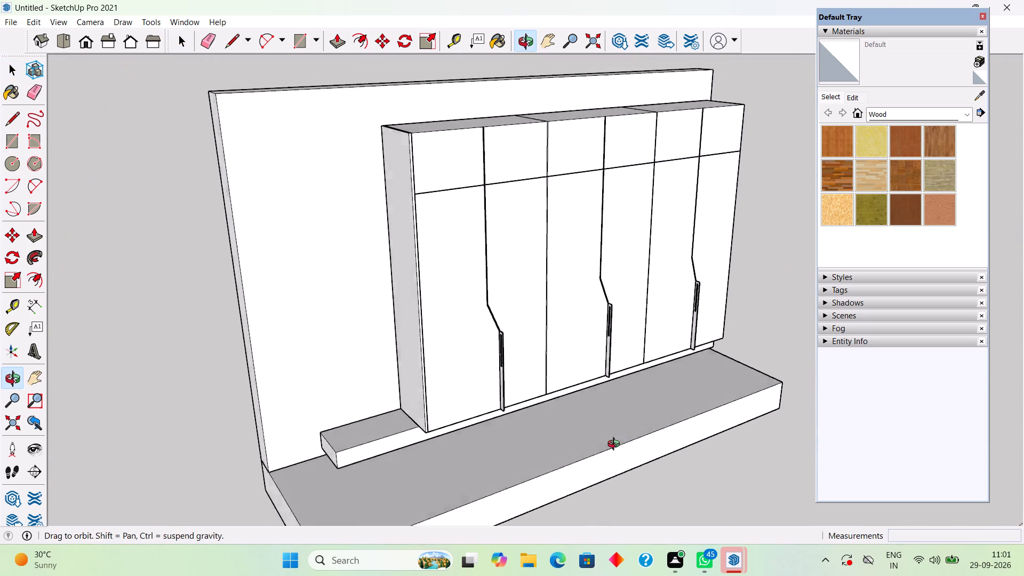
middle_click_drag(616, 445, 657, 432)
scroll(477, 415, "up", 1)
scroll(477, 415, "down", 4)
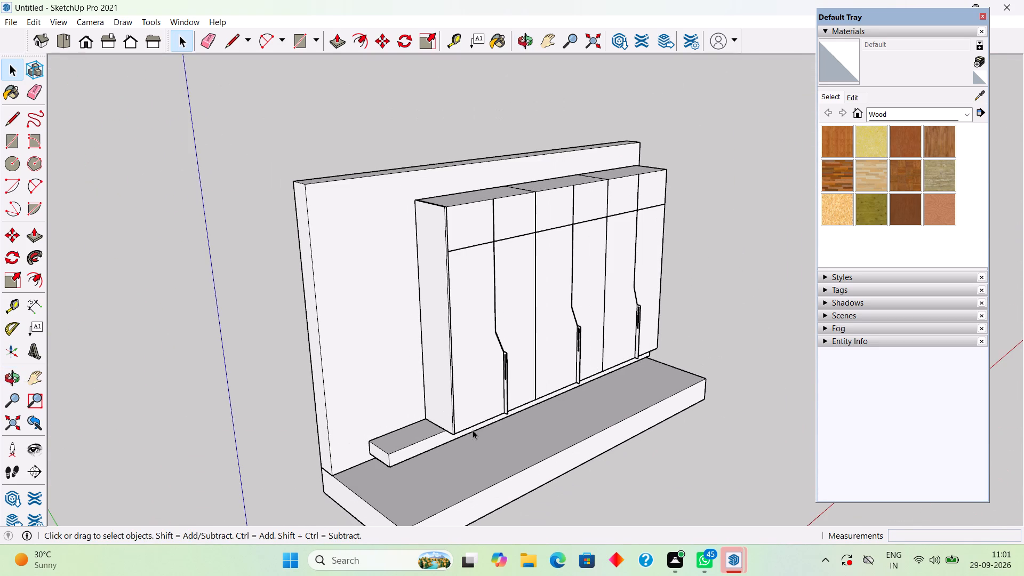
middle_click_drag(459, 468, 374, 489)
scroll(377, 489, "up", 2)
middle_click_drag(398, 459, 409, 530)
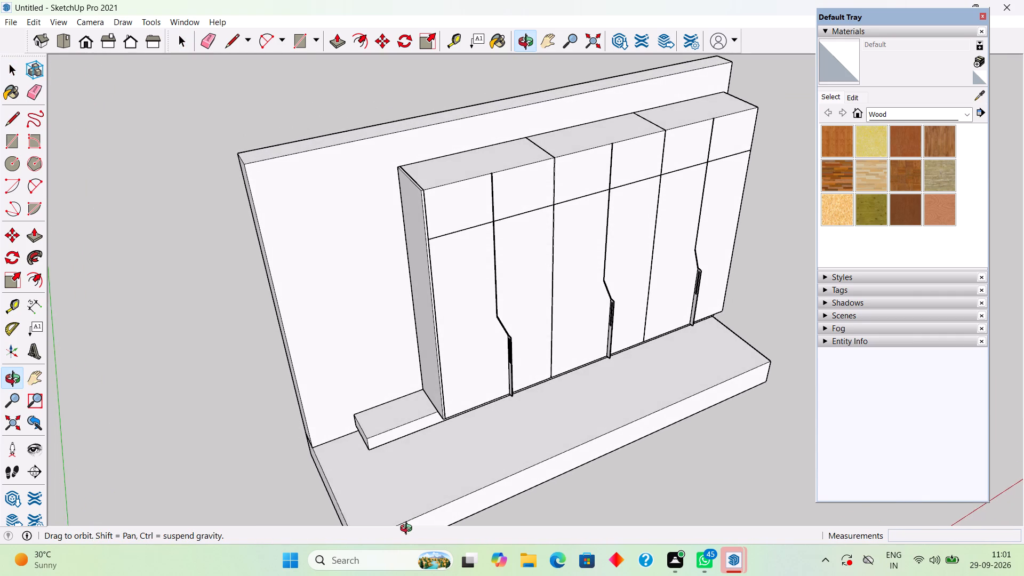
middle_click_drag(409, 530, 409, 530)
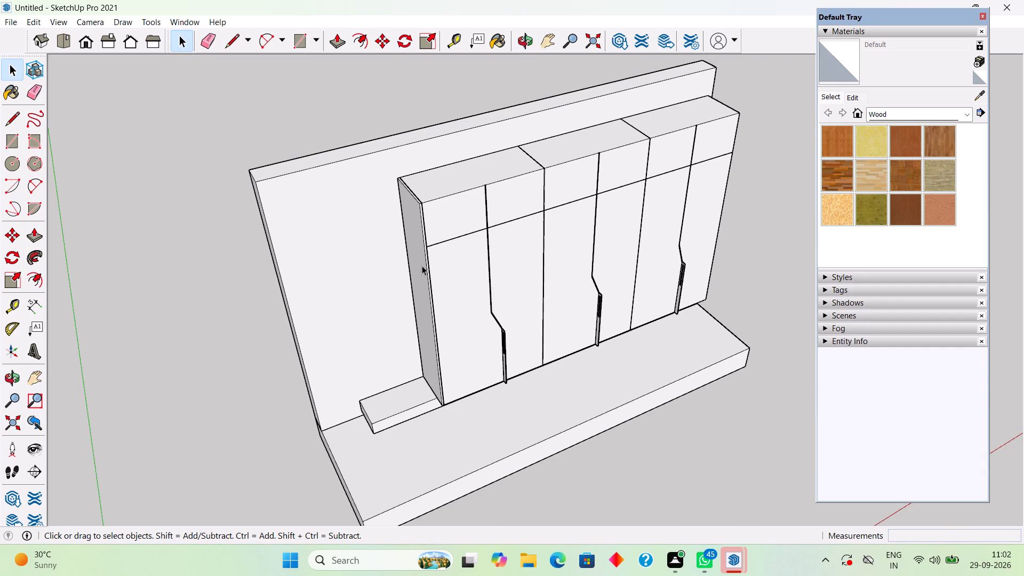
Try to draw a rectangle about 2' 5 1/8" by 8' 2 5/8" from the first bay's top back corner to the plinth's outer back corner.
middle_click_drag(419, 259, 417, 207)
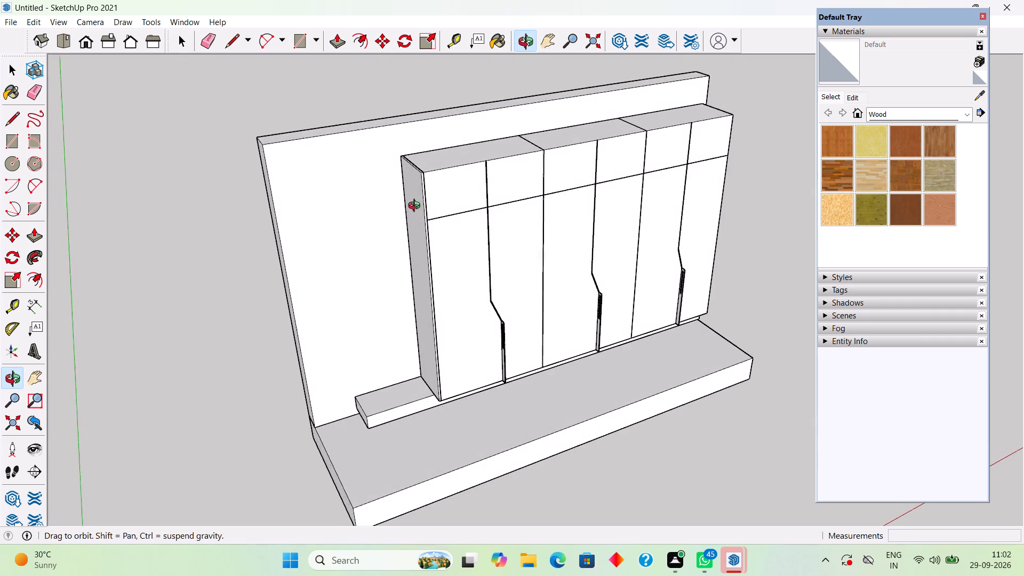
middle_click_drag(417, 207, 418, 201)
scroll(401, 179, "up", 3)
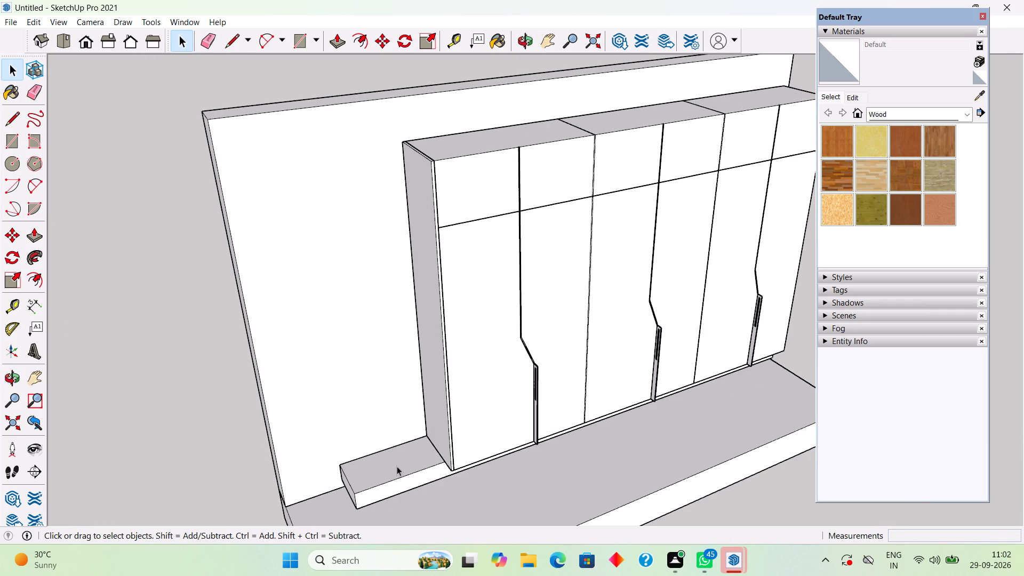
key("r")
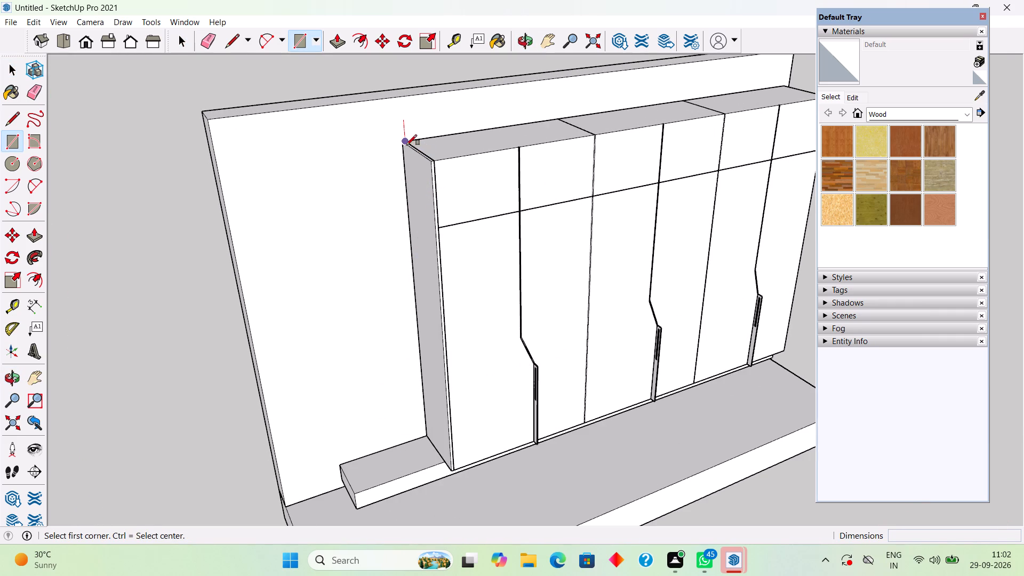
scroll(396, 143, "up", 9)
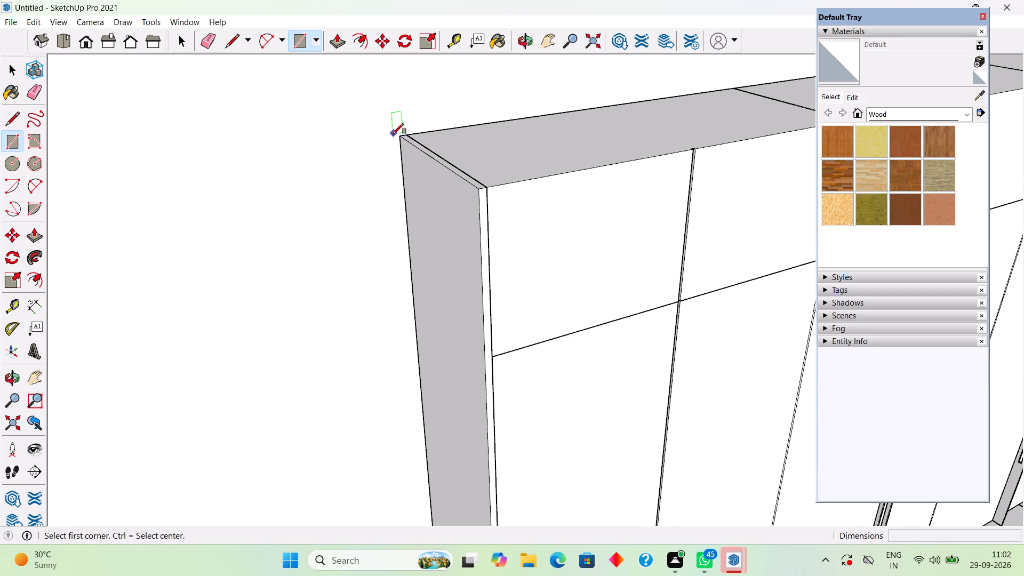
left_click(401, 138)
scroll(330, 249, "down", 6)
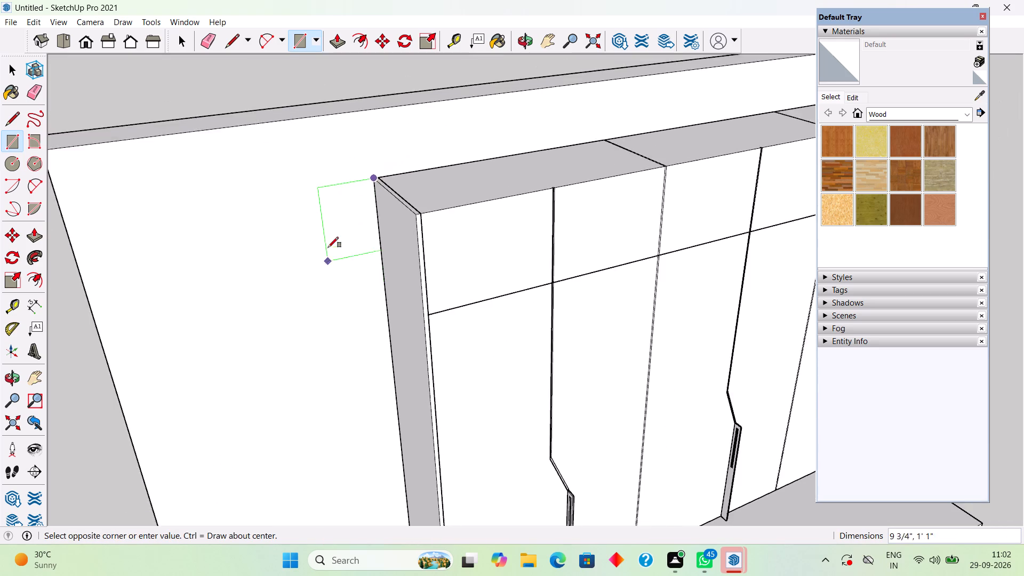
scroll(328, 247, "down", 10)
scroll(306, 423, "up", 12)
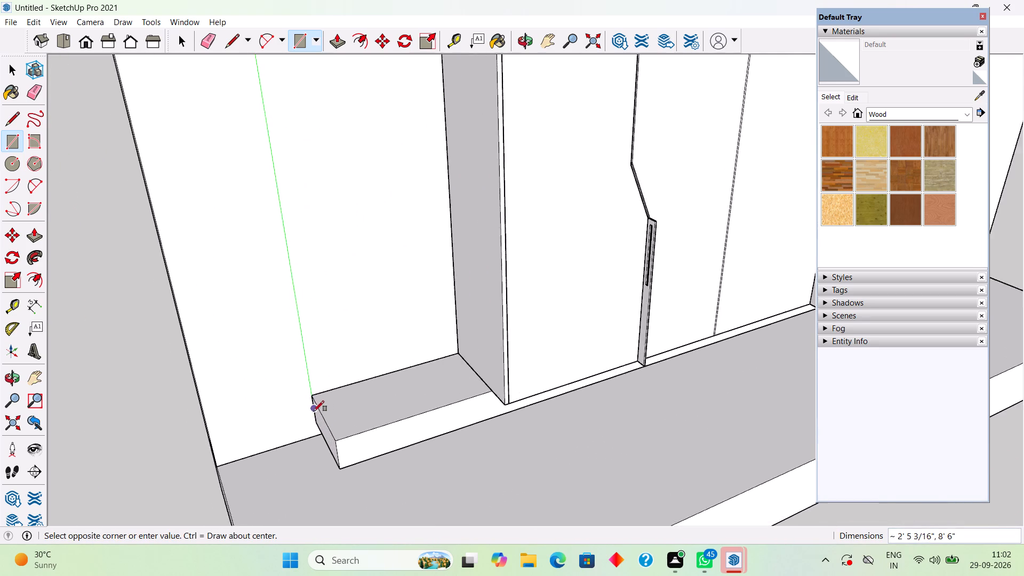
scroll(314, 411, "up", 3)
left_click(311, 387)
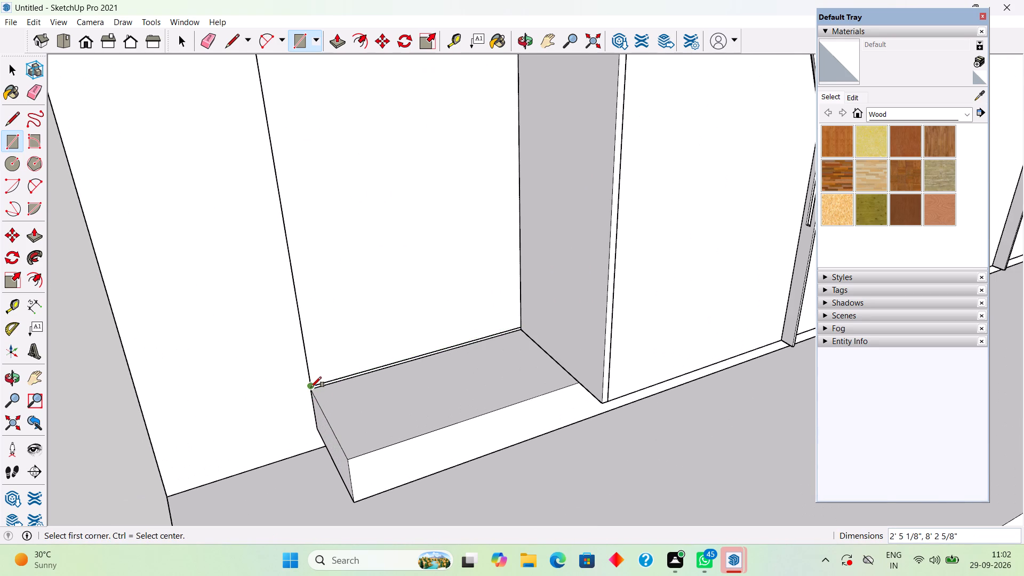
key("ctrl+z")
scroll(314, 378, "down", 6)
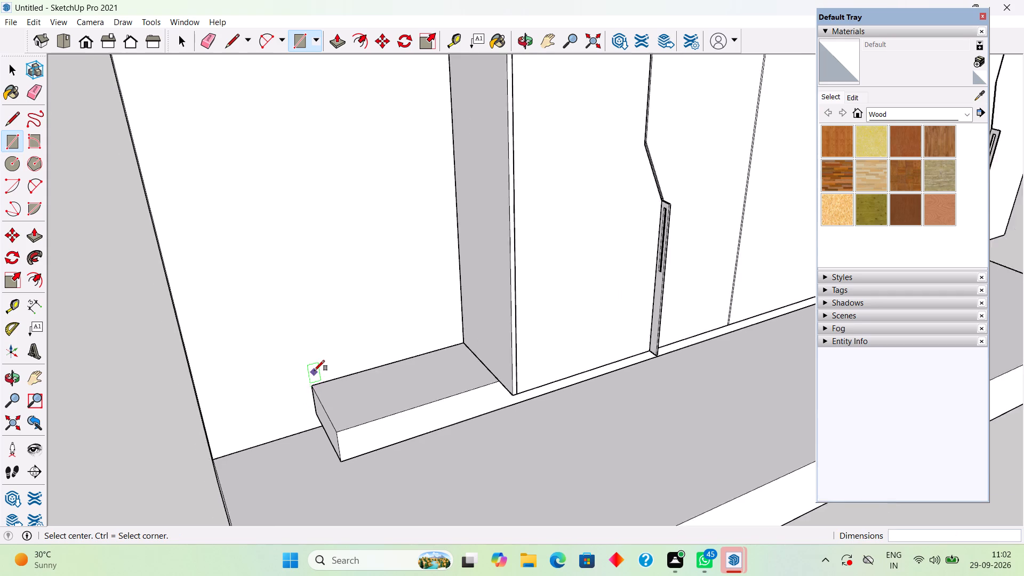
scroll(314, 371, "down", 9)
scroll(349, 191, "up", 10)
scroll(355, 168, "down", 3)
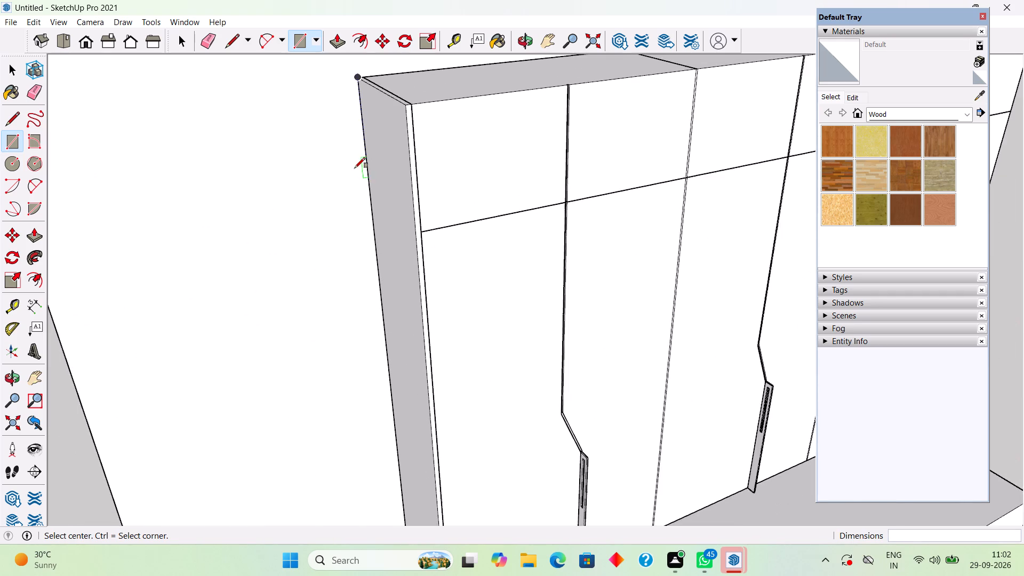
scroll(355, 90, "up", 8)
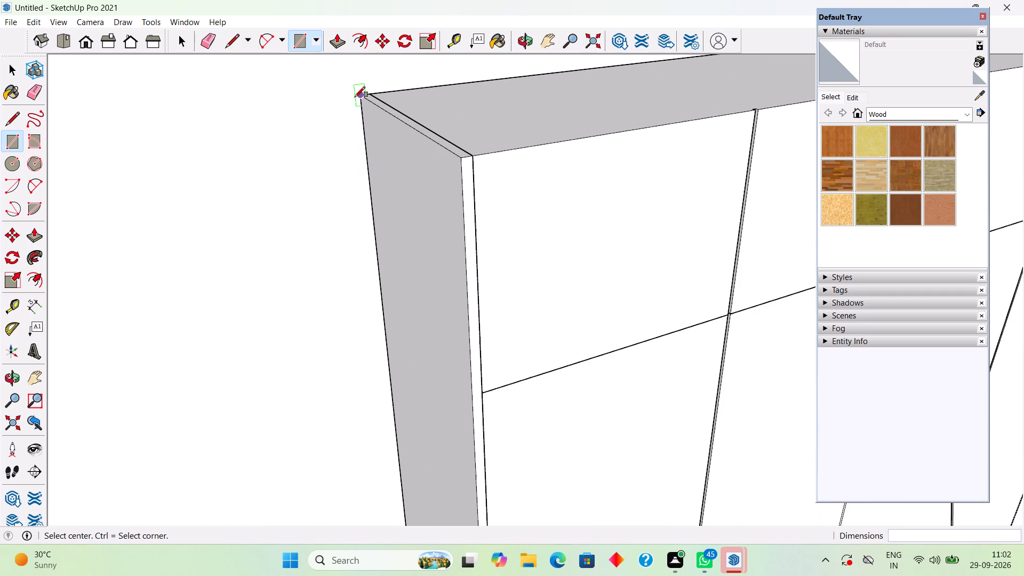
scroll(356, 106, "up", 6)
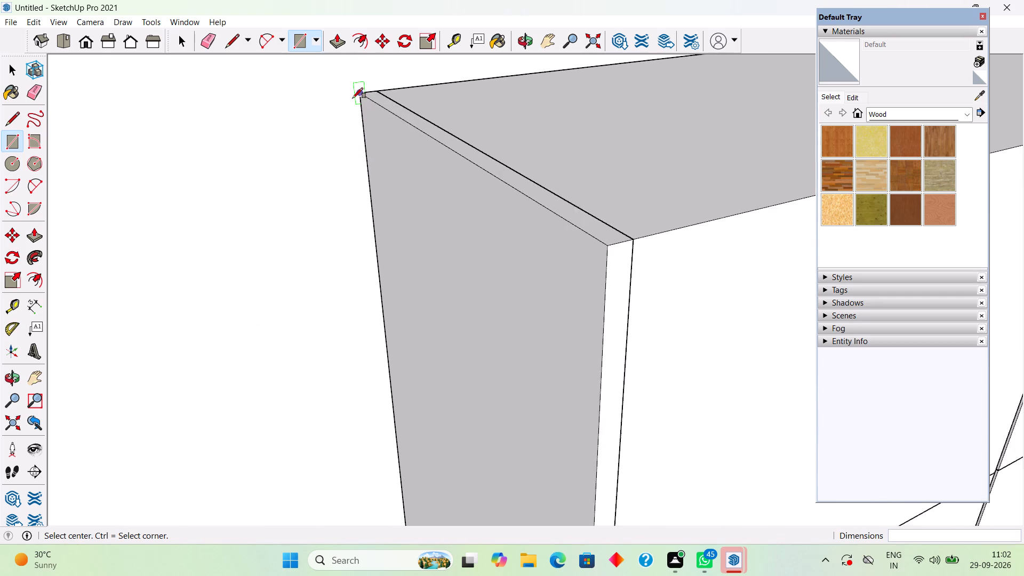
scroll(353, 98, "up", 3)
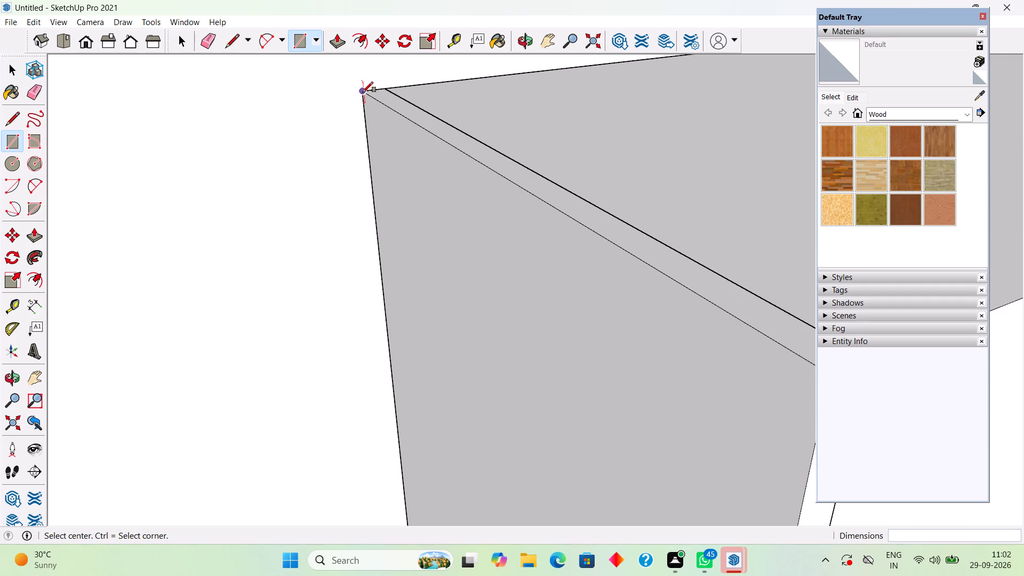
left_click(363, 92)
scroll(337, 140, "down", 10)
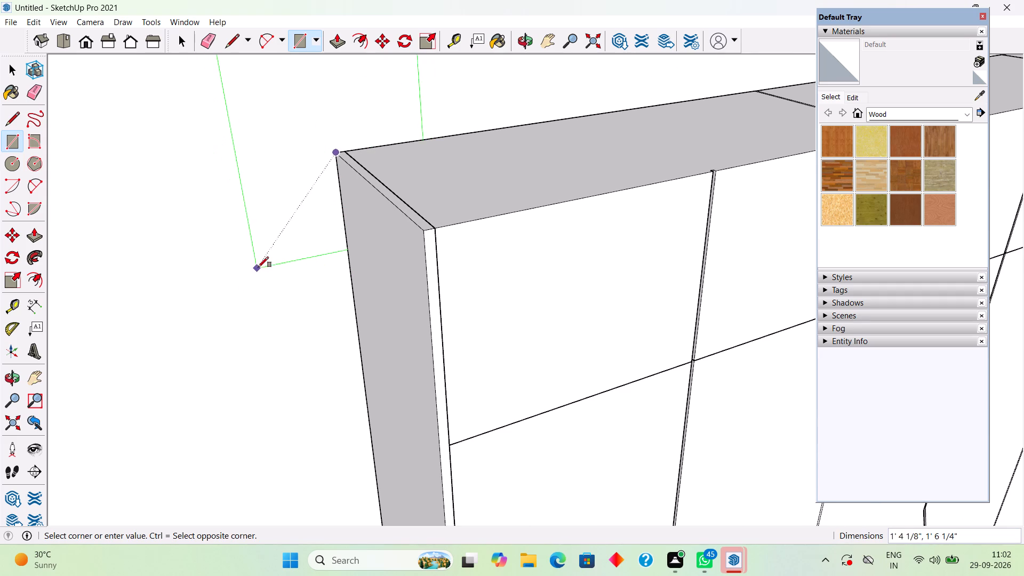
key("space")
Draw a rectangle about 2' 5 3/16" by 8' 3" against the wall, from the first bay's top back corner to the plinth's outer back corner.
key("r")
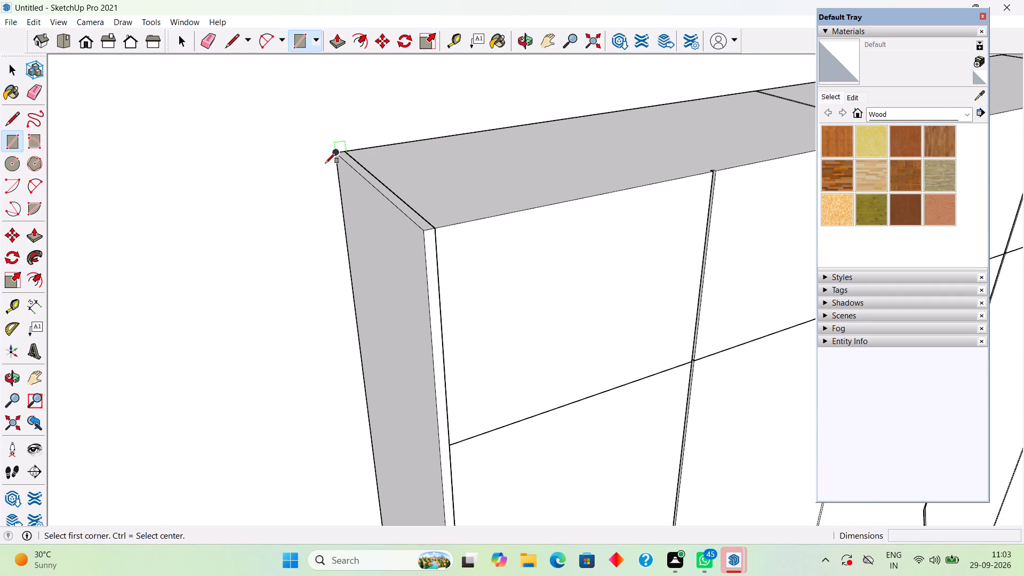
left_click(335, 154)
scroll(217, 191, "down", 2)
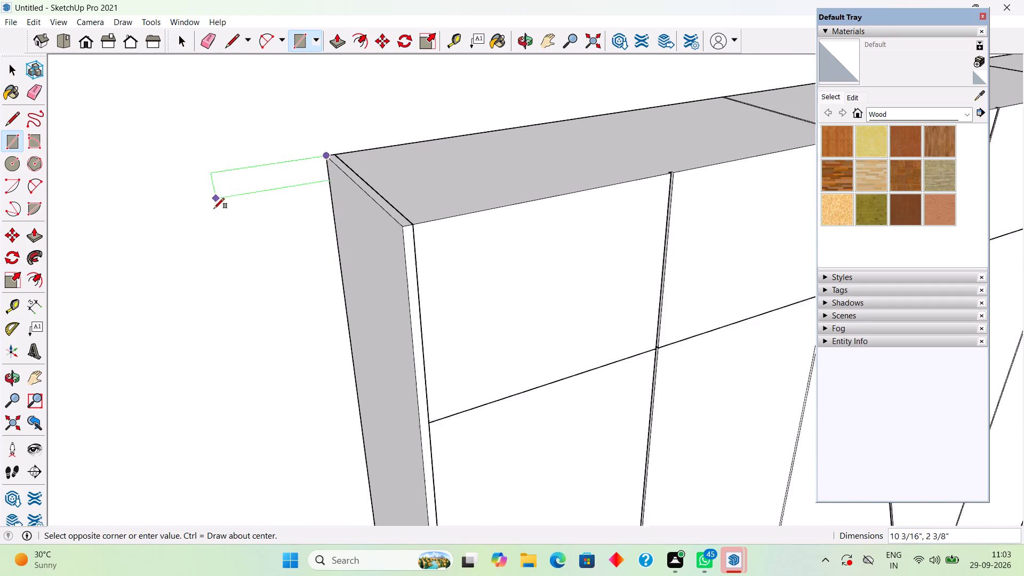
scroll(214, 209, "down", 12)
middle_click_drag(209, 243, 287, 213)
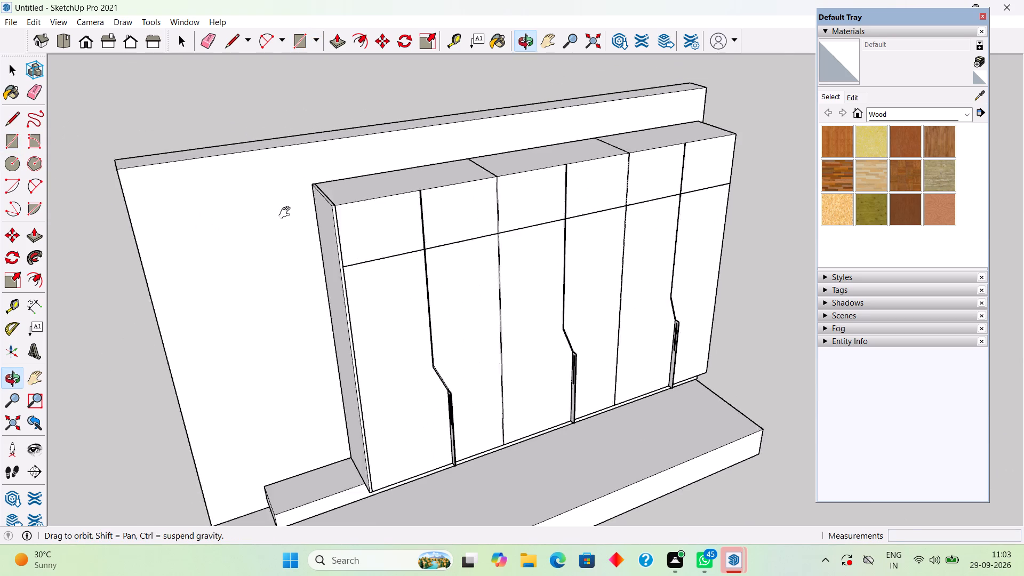
middle_click_drag(287, 213, 523, 133)
scroll(463, 380, "up", 10)
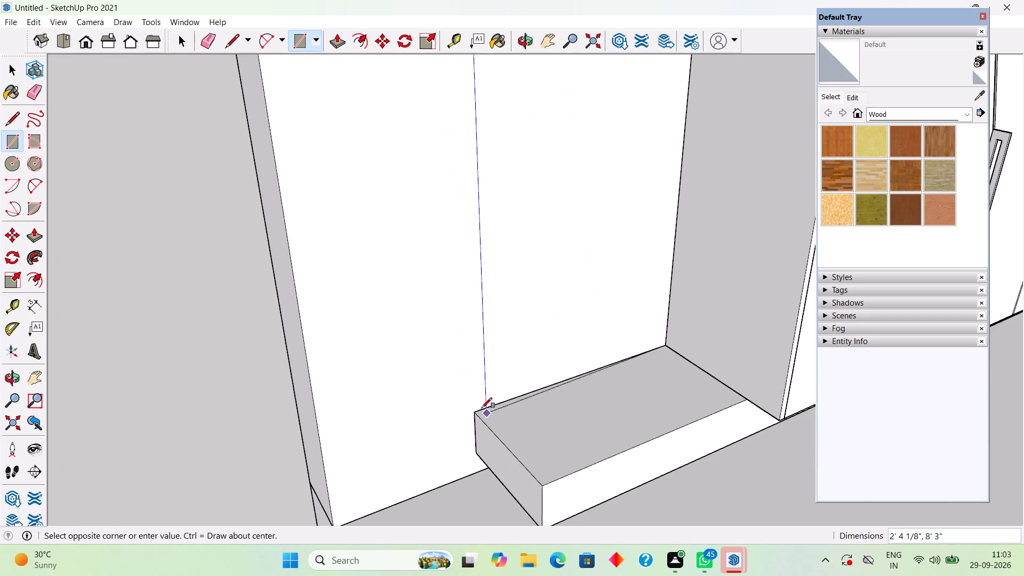
left_click(475, 409)
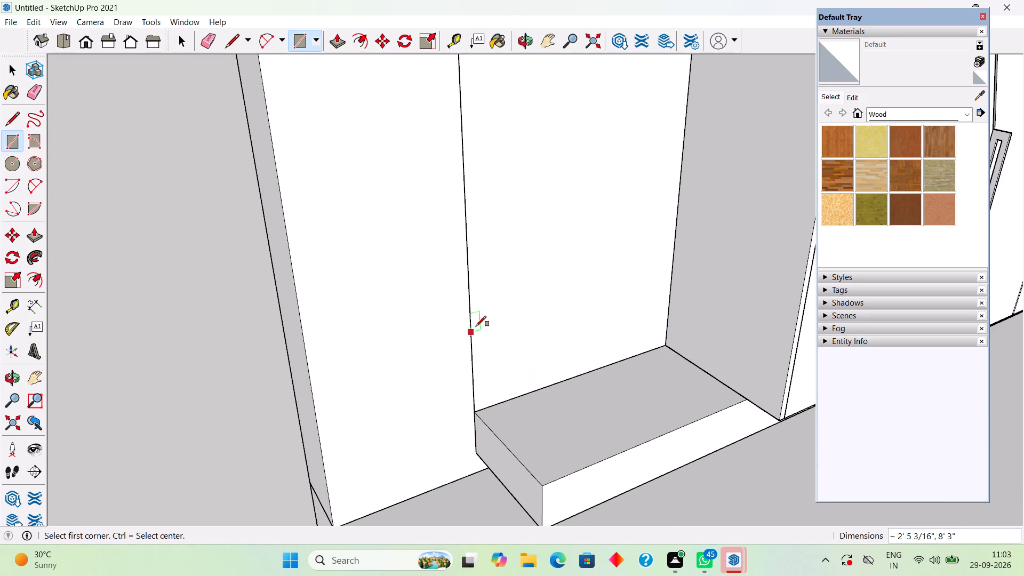
key("space")
left_click(518, 287)
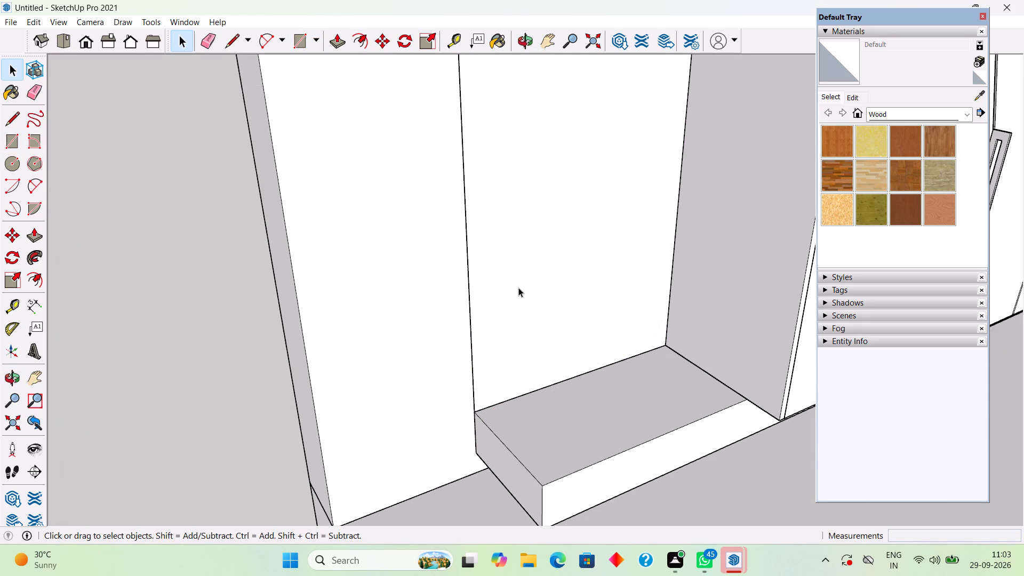
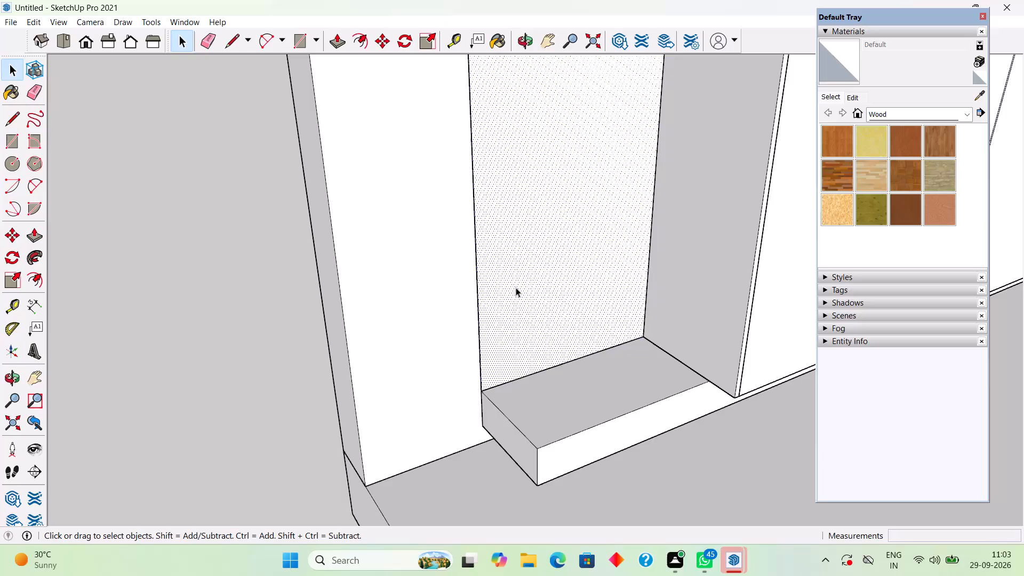
Push/Pull the new rectangle beside the first bay out from the wall by 0.3", and its face by a further 0.5".
key("p")
left_click(516, 287)
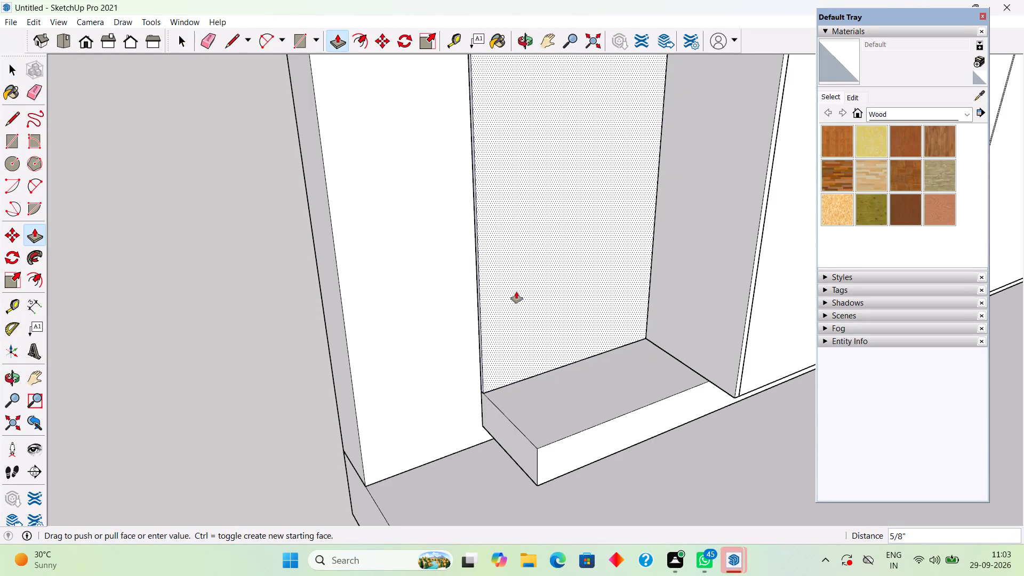
type(".3\"")
key("Return")
left_click(516, 292)
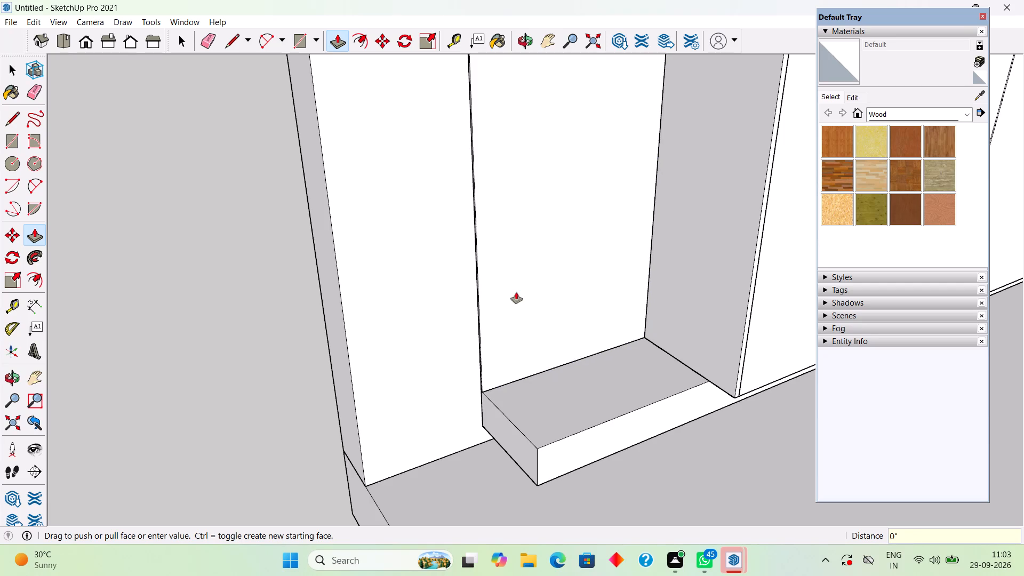
type(".5\"")
key("Return")
Group the complete thin back panel standing on the plinth beside the first bay.
key("space")
double_click(527, 305)
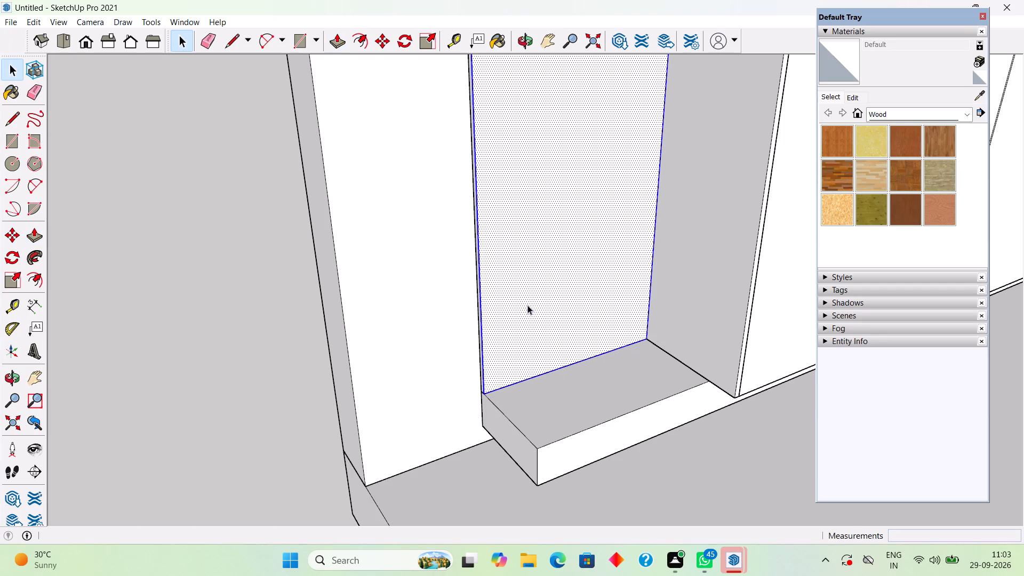
left_click(528, 305)
right_click(528, 305)
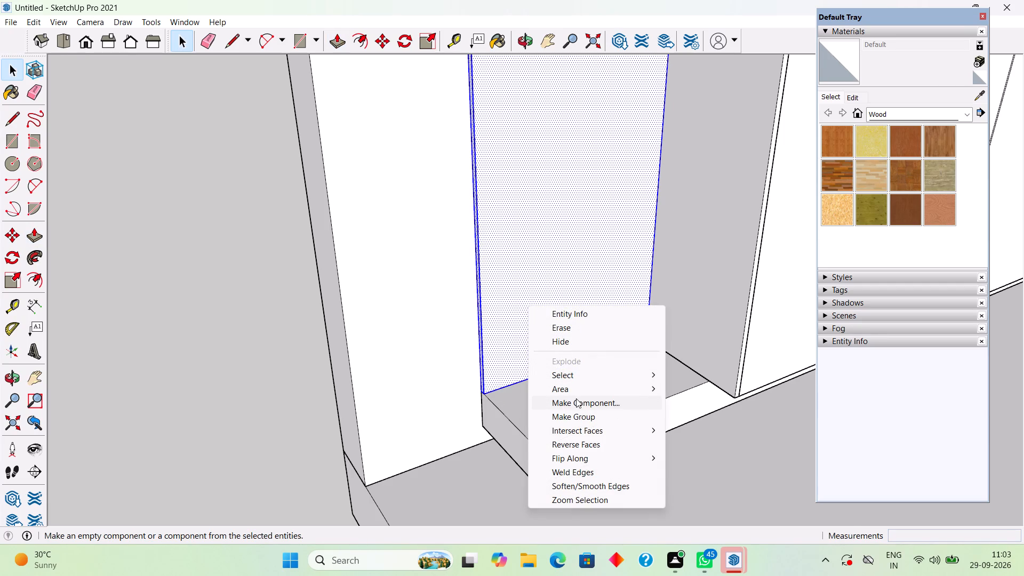
left_click(578, 412)
scroll(557, 356, "down", 9)
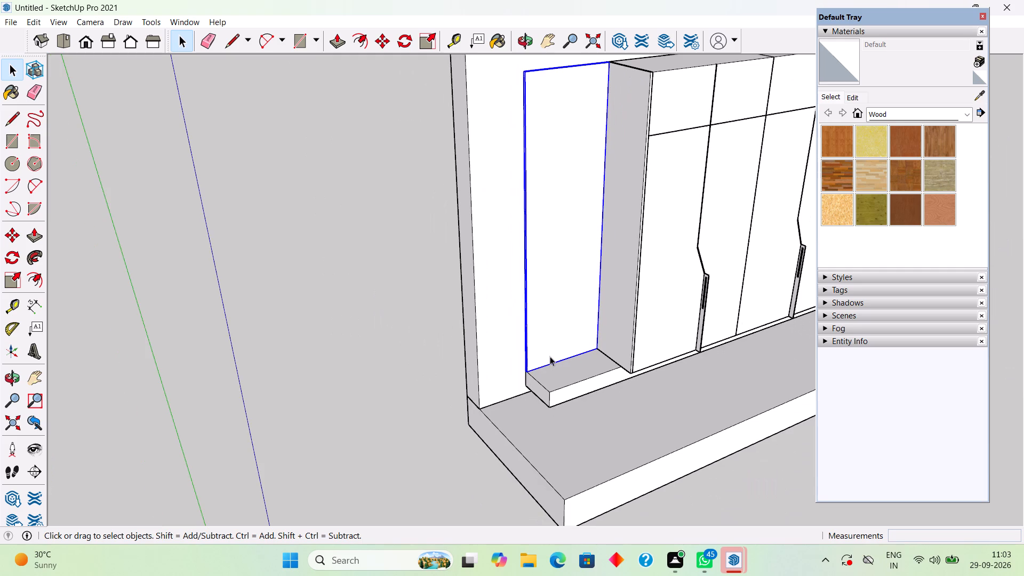
left_click(313, 314)
Examine the grouped back panel beside the first bay from above, from low down and from the front.
middle_click_drag(585, 176, 591, 219)
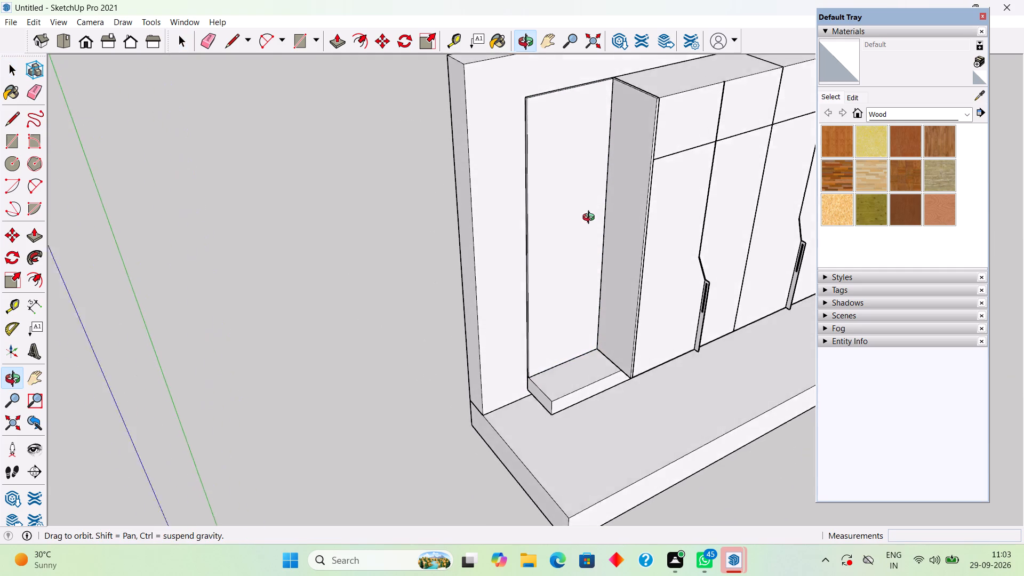
middle_click_drag(591, 219, 604, 332)
left_click(584, 251)
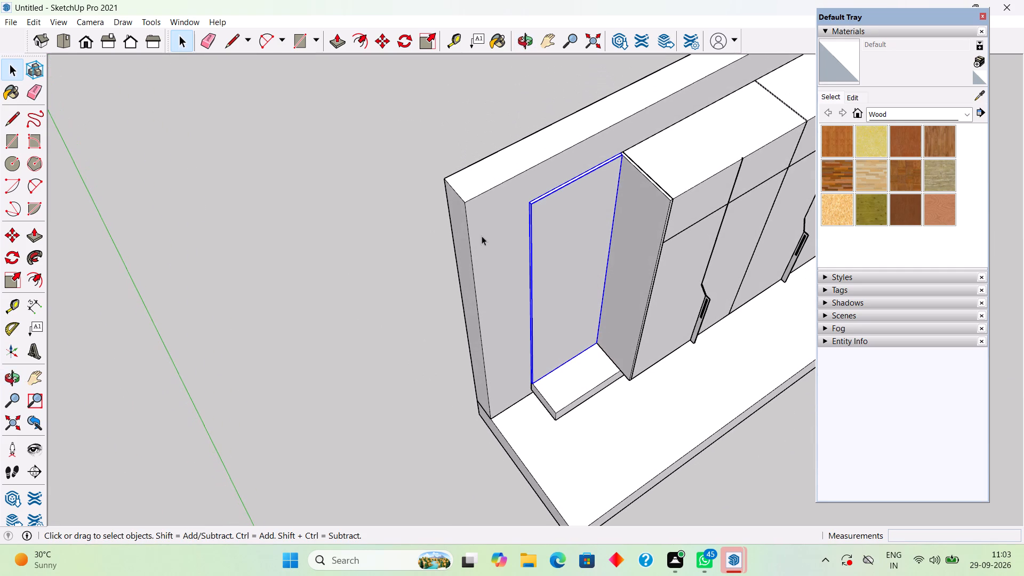
left_click(407, 216)
scroll(535, 294, "up", 4)
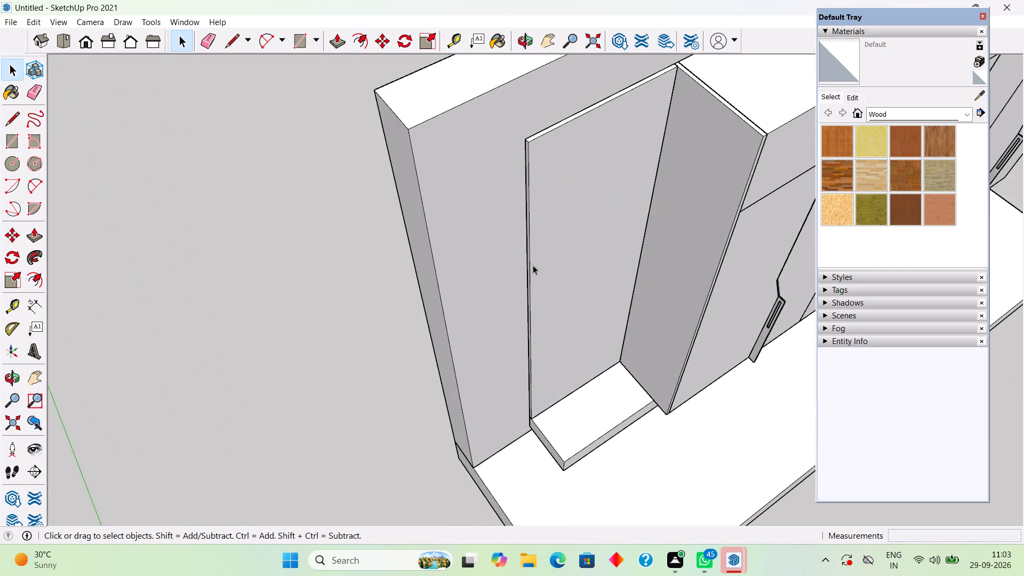
middle_click_drag(533, 264, 527, 288)
scroll(527, 294, "down", 4)
middle_click_drag(544, 285, 535, 220)
scroll(536, 220, "up", 3)
scroll(540, 222, "down", 4)
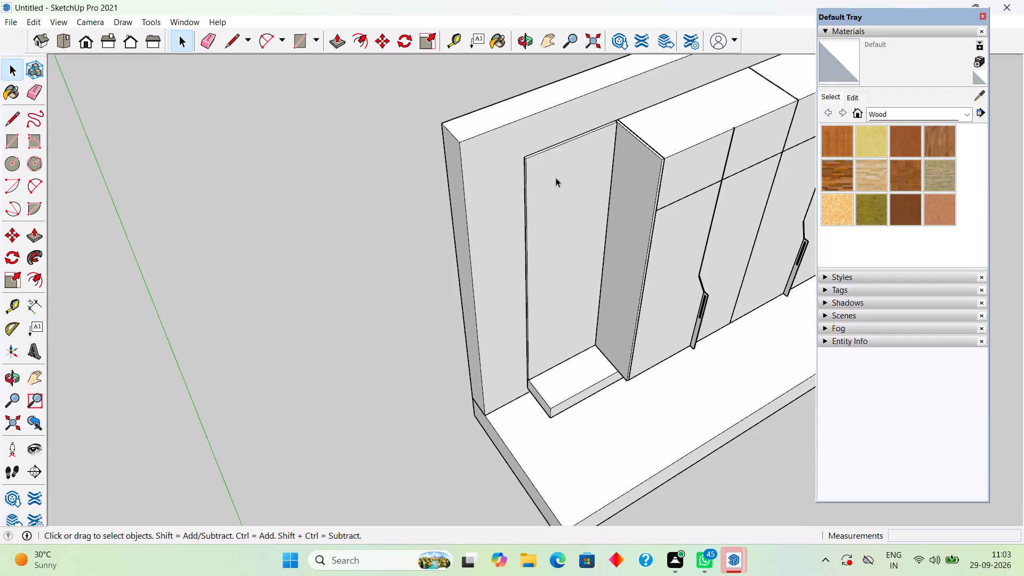
middle_click_drag(601, 326, 583, 249)
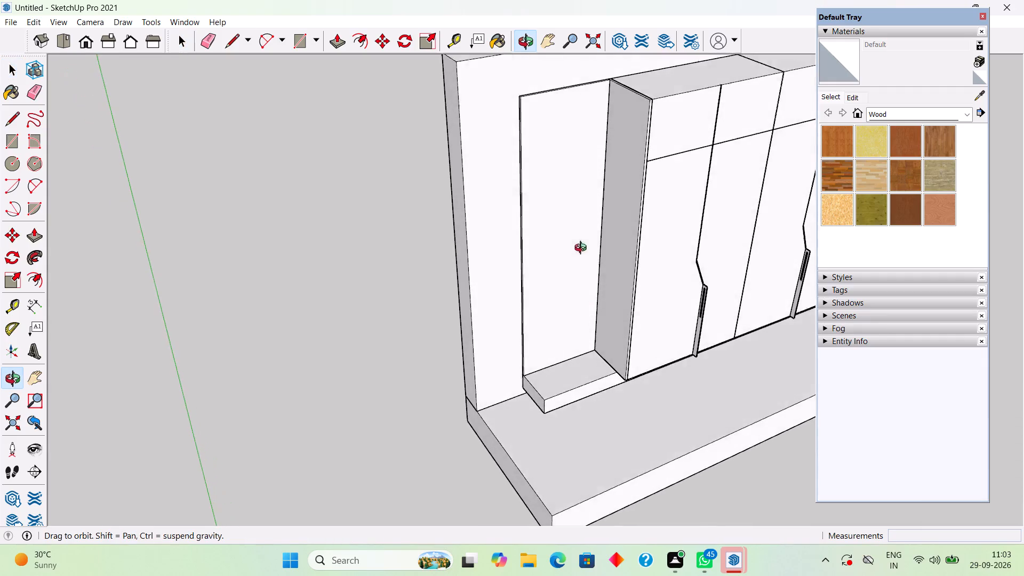
middle_click_drag(583, 249, 583, 247)
middle_click_drag(638, 295, 578, 106)
scroll(571, 271, "up", 2)
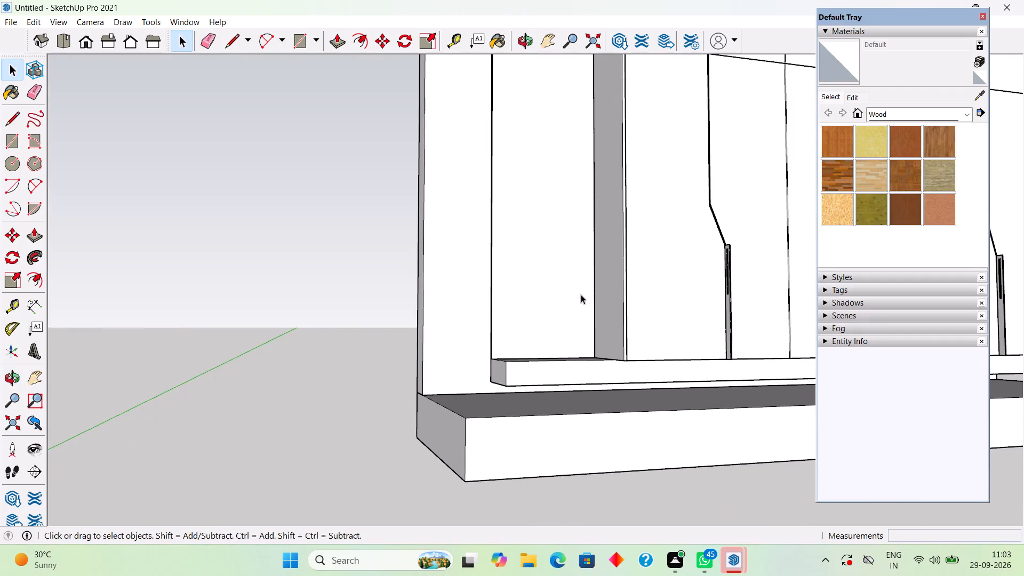
middle_click_drag(581, 301, 557, 353)
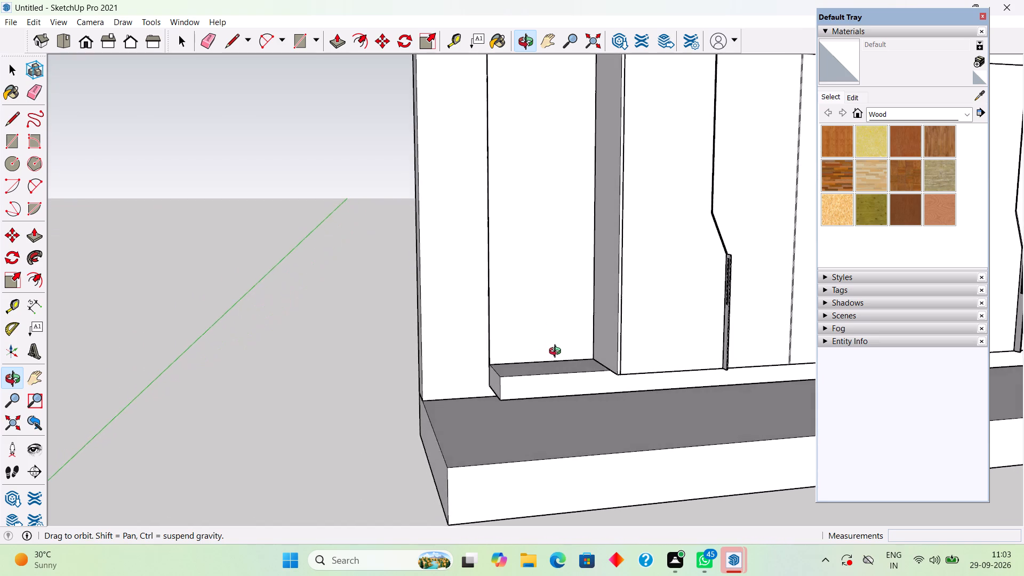
middle_click_drag(557, 353, 554, 369)
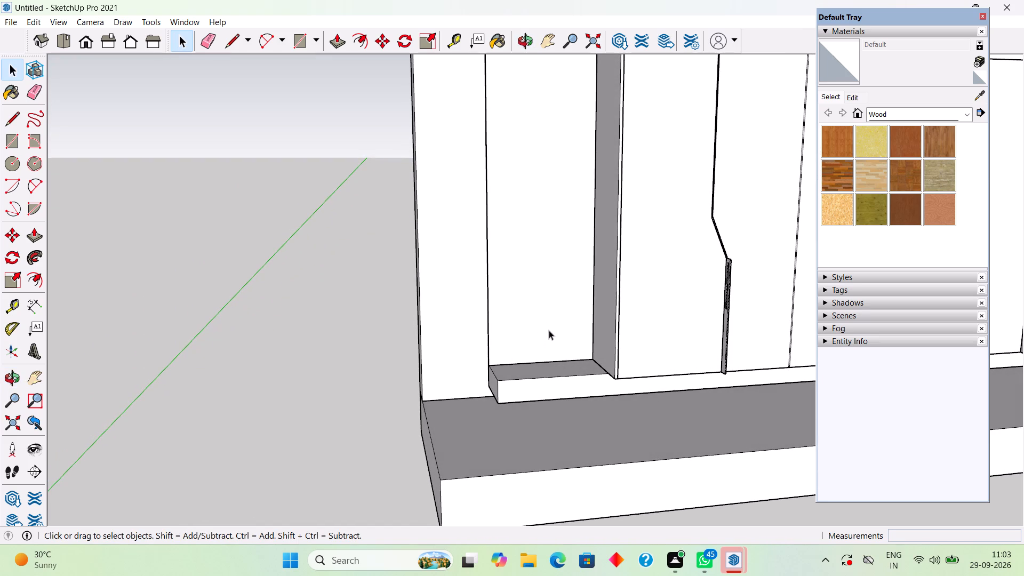
middle_click_drag(549, 330, 495, 342)
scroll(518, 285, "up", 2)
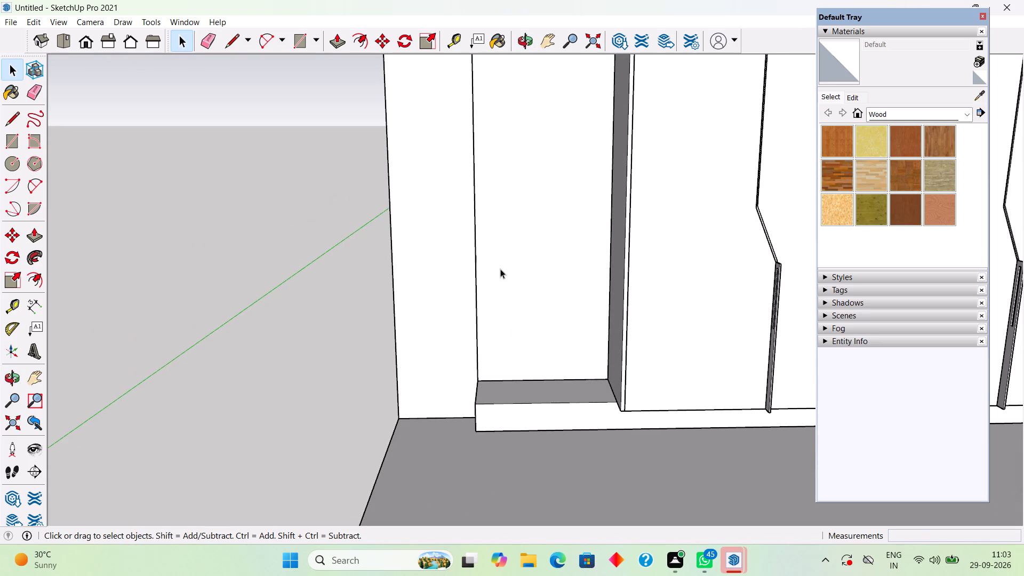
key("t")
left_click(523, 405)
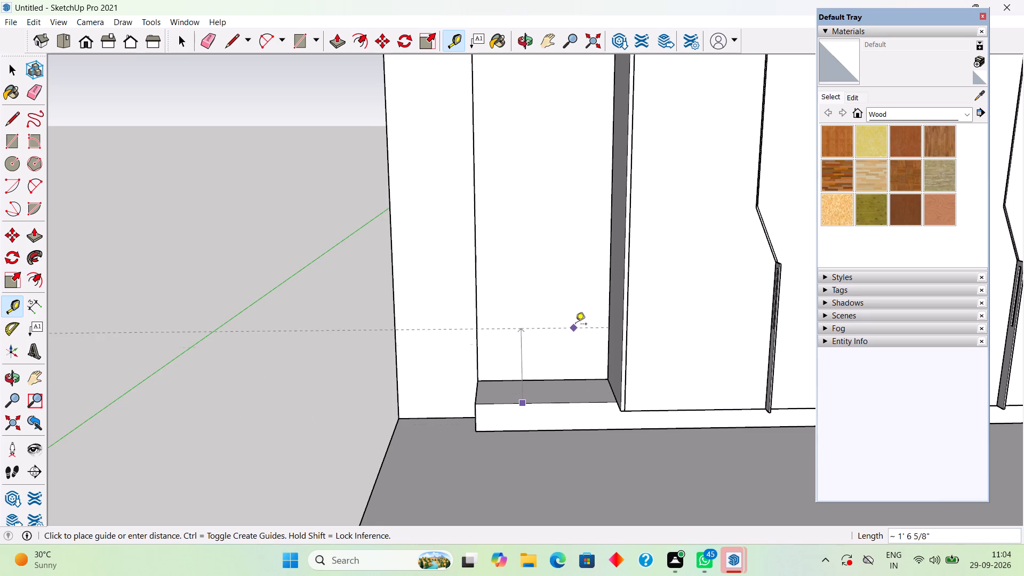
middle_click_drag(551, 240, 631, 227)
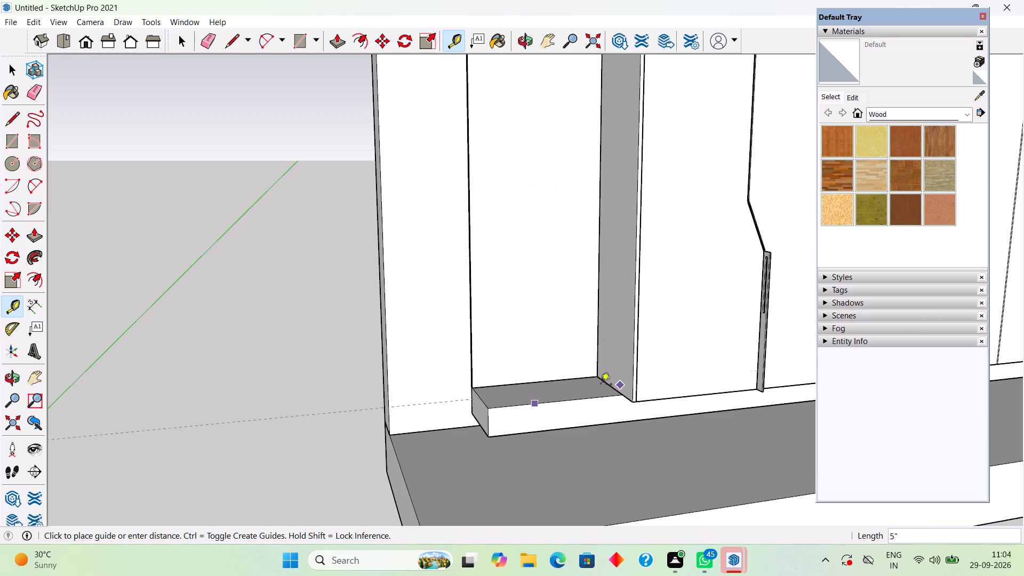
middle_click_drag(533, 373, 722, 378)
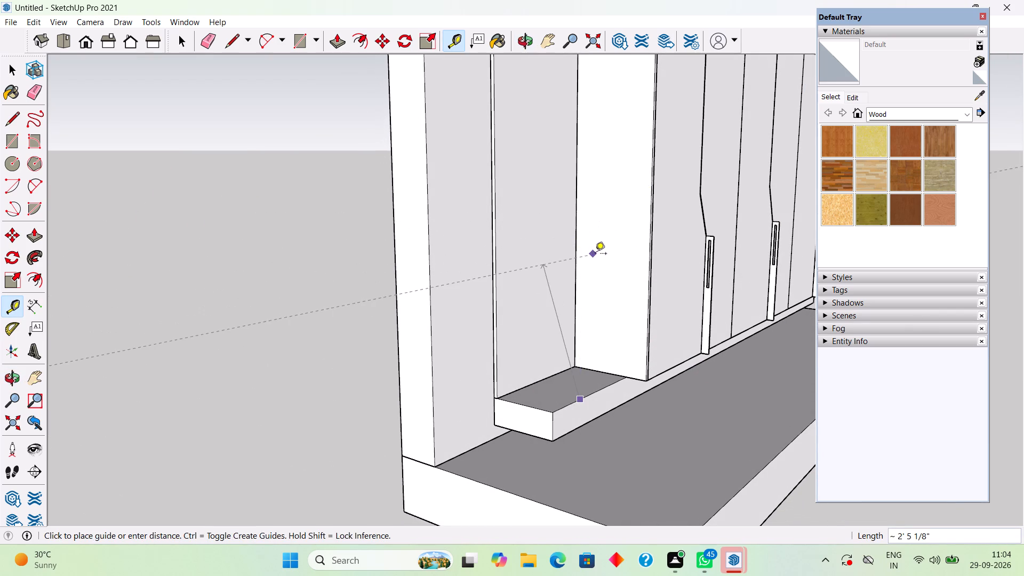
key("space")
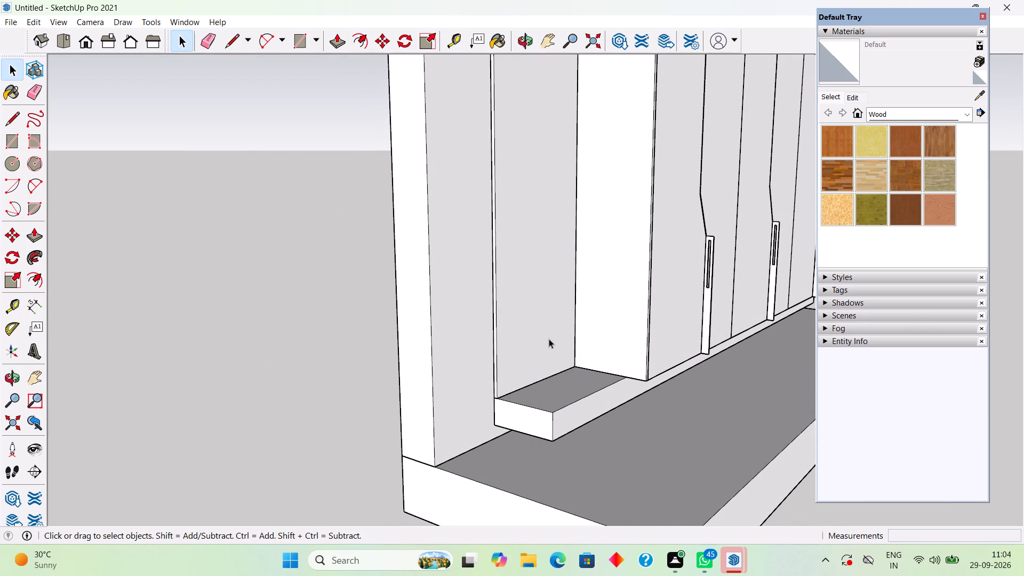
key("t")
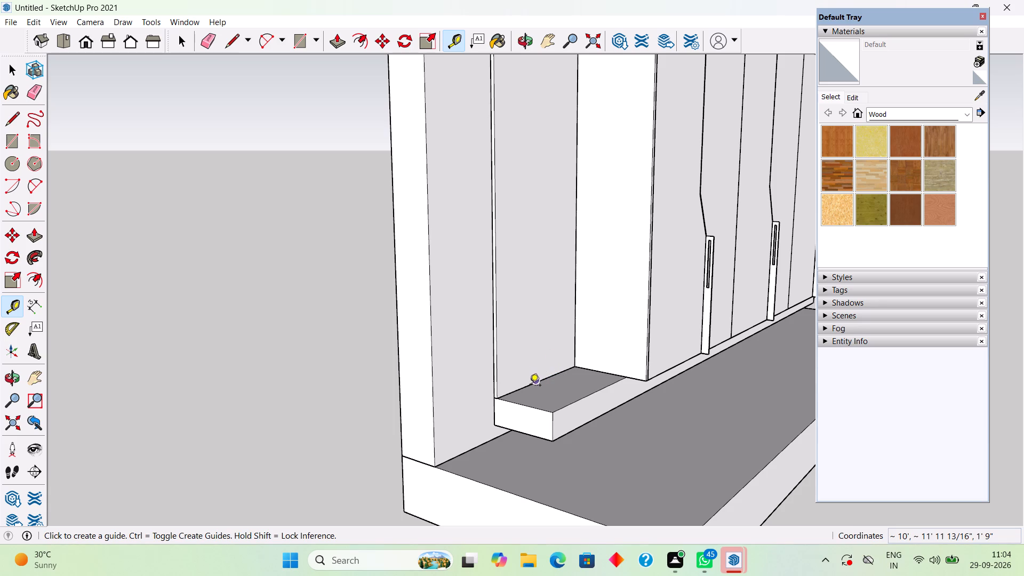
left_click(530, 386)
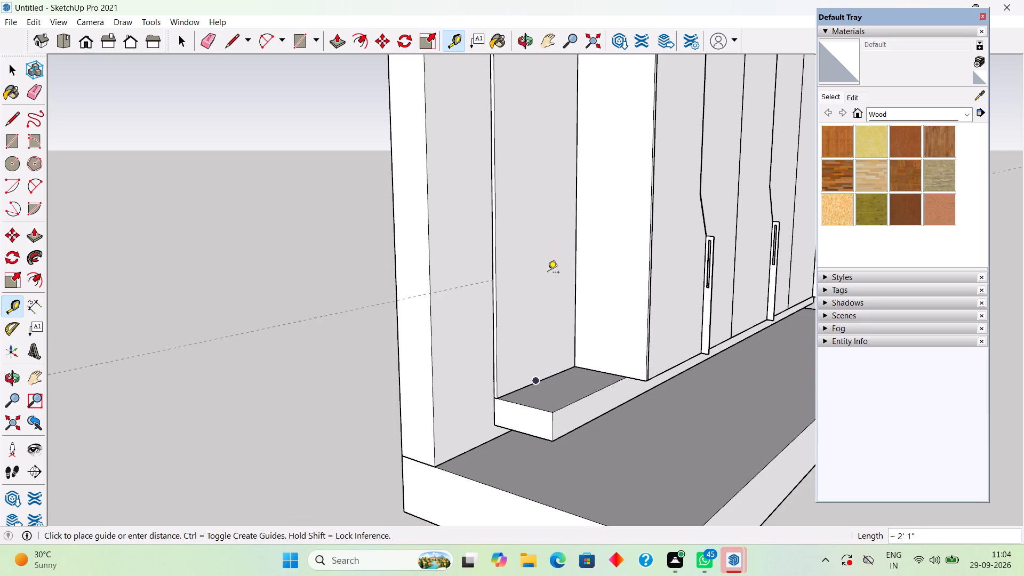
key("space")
Place a horizontal guide 1.5' above the back panel's bottom edge, where it meets the plinth top.
scroll(481, 395, "up", 3)
middle_click_drag(494, 391, 559, 417)
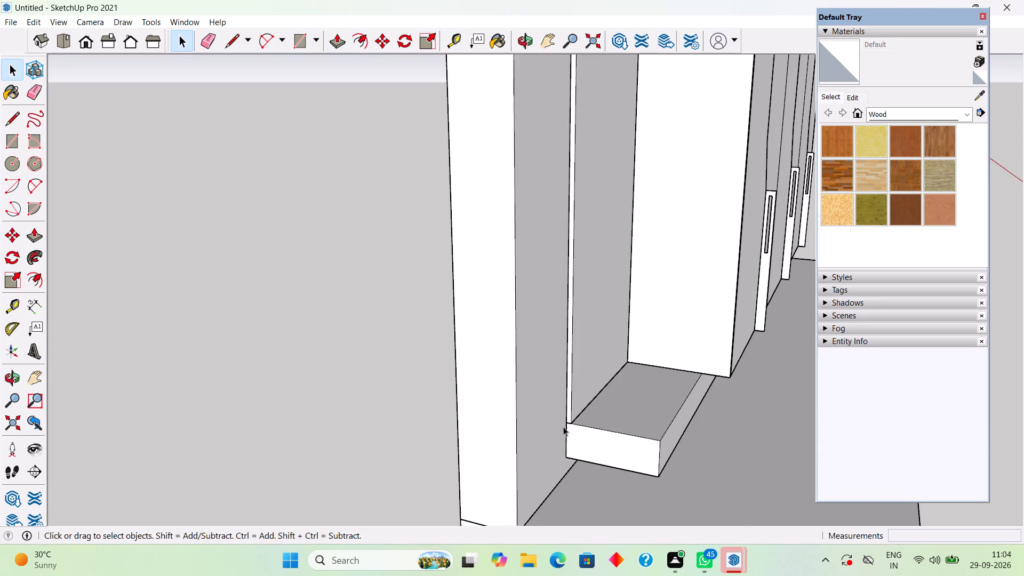
scroll(595, 390, "up", 7)
middle_click_drag(615, 380, 646, 413)
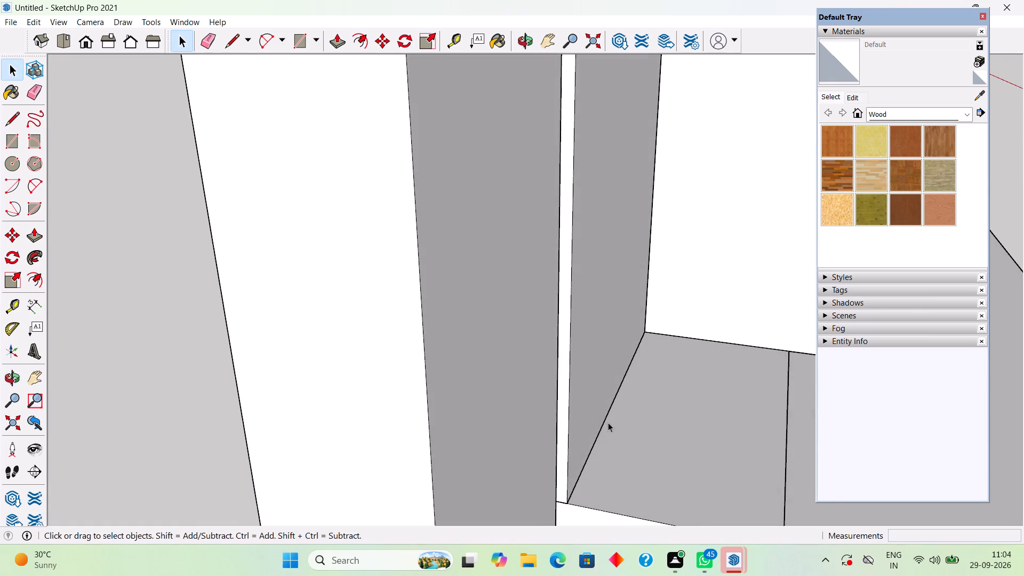
scroll(606, 421, "up", 3)
key("t")
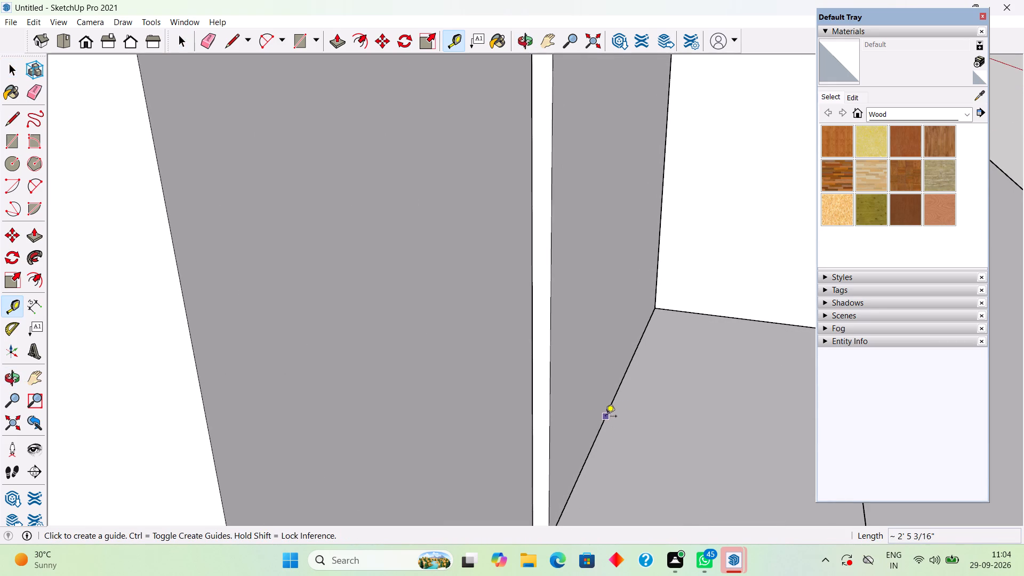
left_click(605, 418)
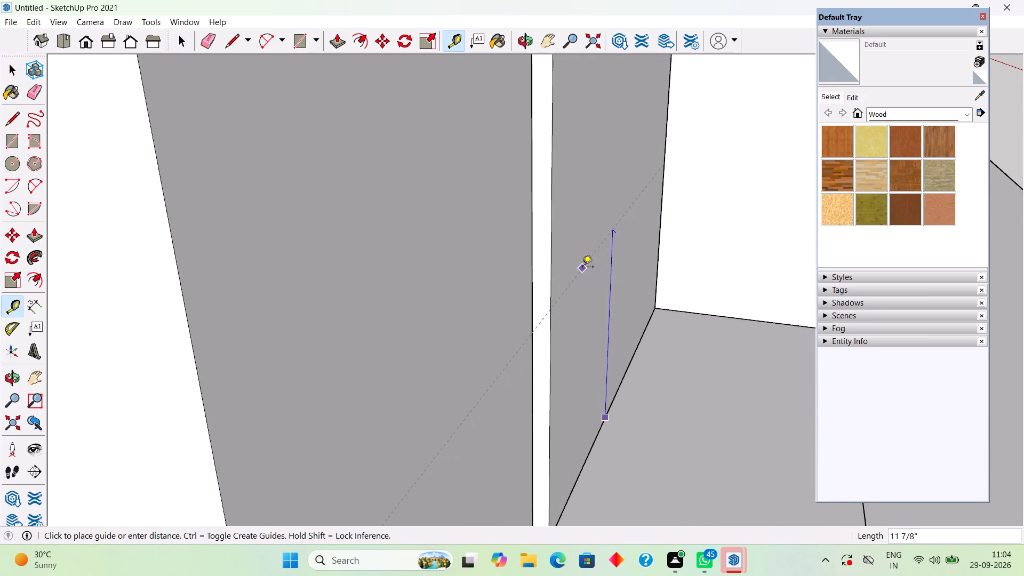
scroll(582, 268, "down", 12)
scroll(582, 261, "up", 1)
middle_click_drag(561, 232, 473, 228)
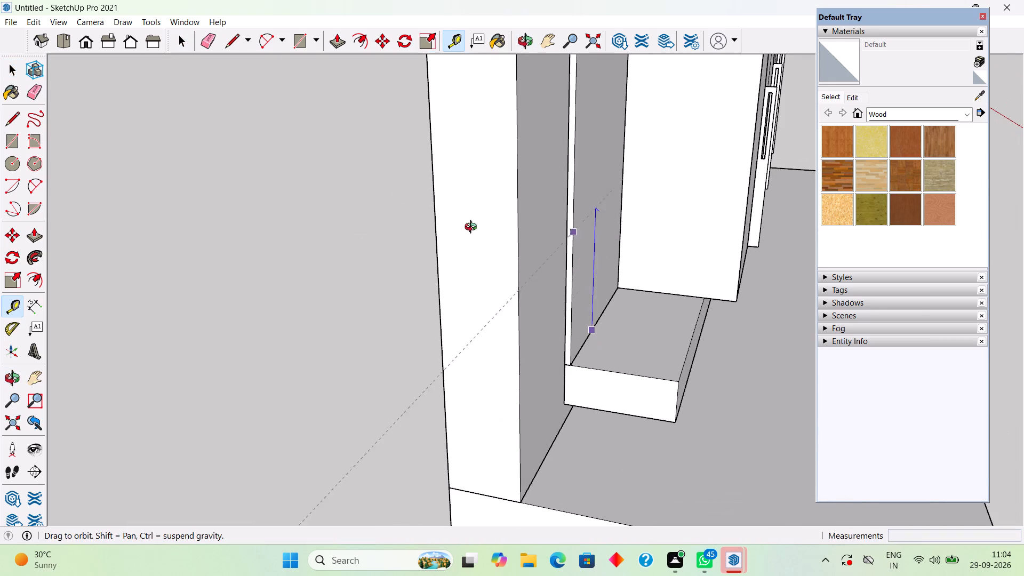
middle_click_drag(473, 228, 366, 204)
scroll(745, 148, "down", 5)
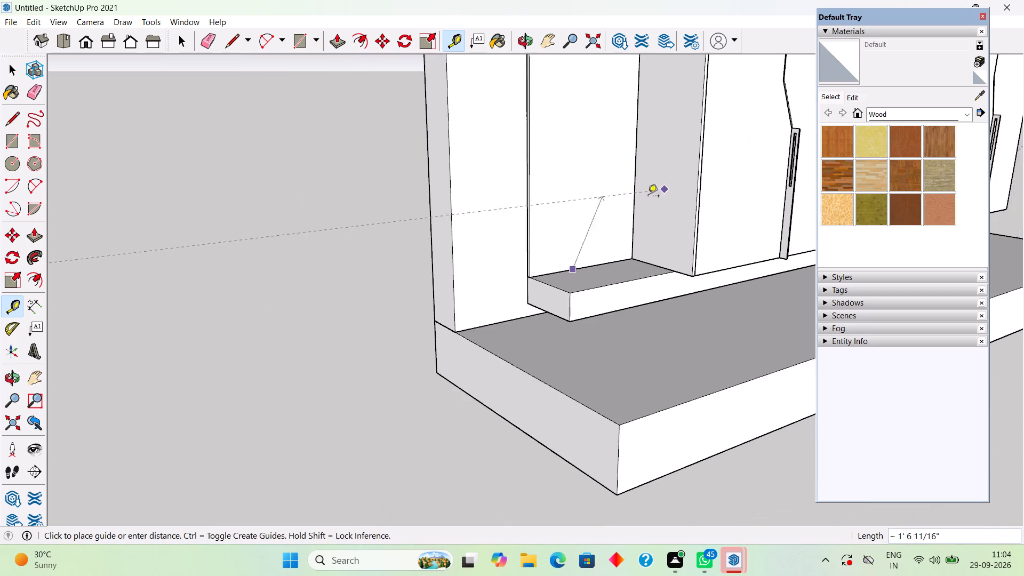
scroll(648, 197, "down", 3)
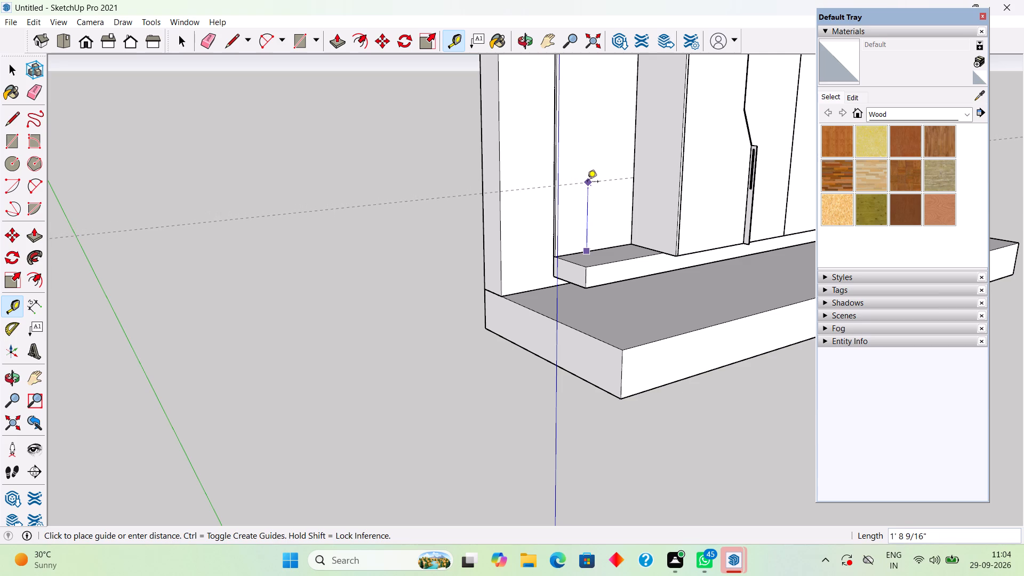
type("1.5'")
key("Return")
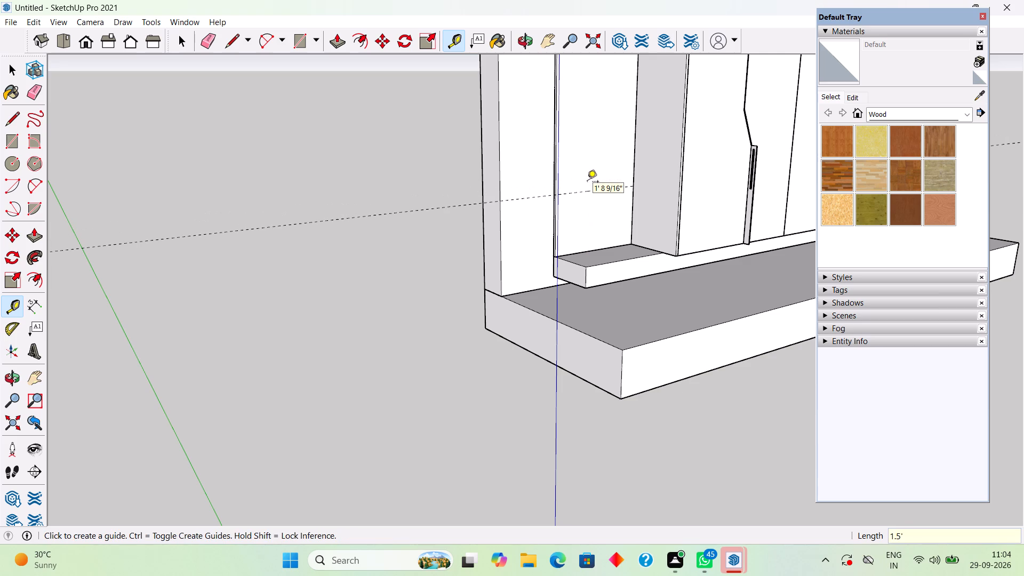
key("space")
Examine the guide's height on the back panel against the whole cabinet, from a distance and close up.
scroll(587, 182, "down", 4)
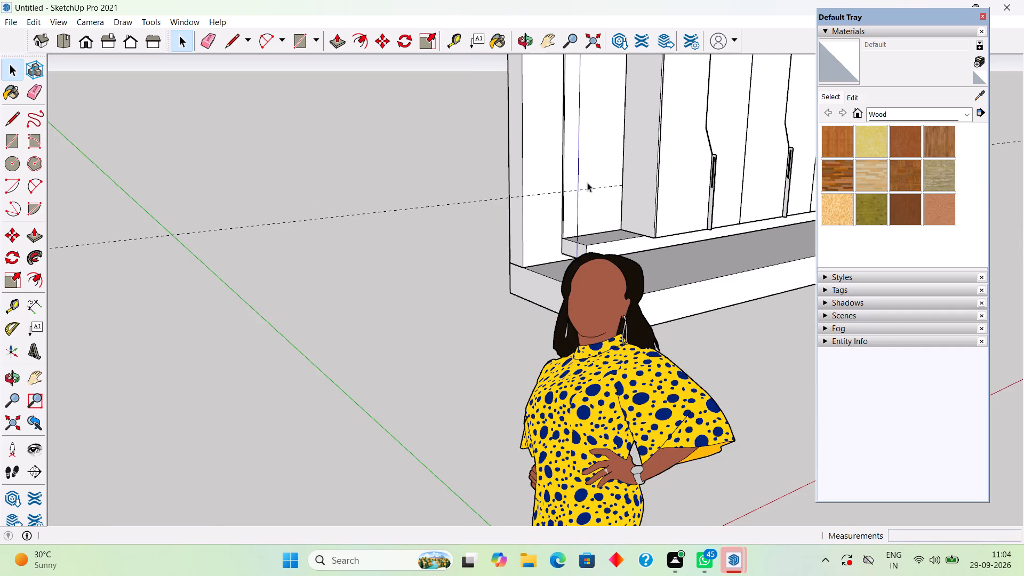
scroll(587, 182, "down", 4)
middle_click_drag(665, 162, 550, 191)
scroll(557, 184, "down", 7)
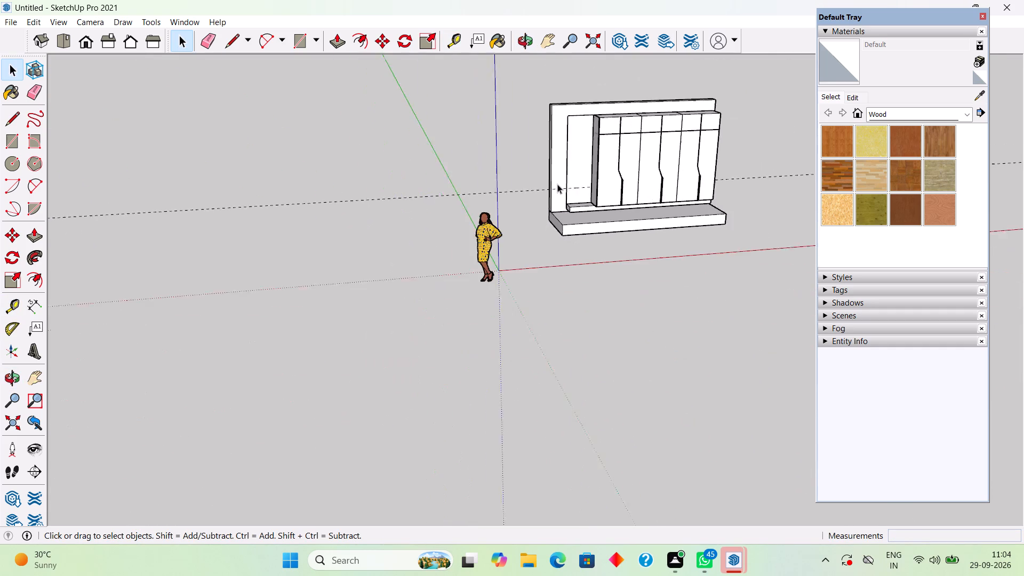
scroll(557, 184, "down", 1)
scroll(636, 139, "up", 4)
middle_click_drag(580, 138, 485, 109)
scroll(573, 165, "up", 2)
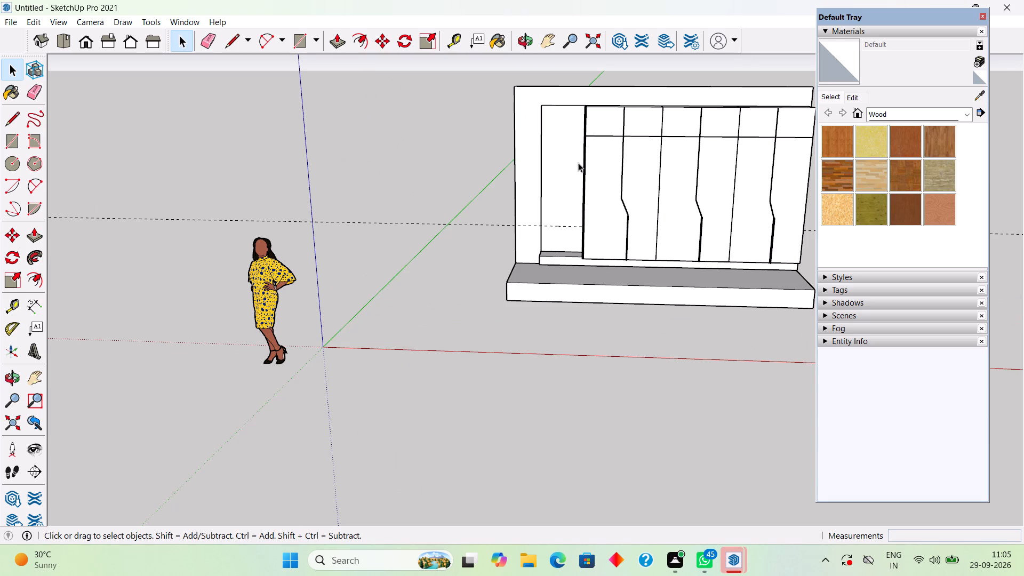
scroll(579, 228, "up", 2)
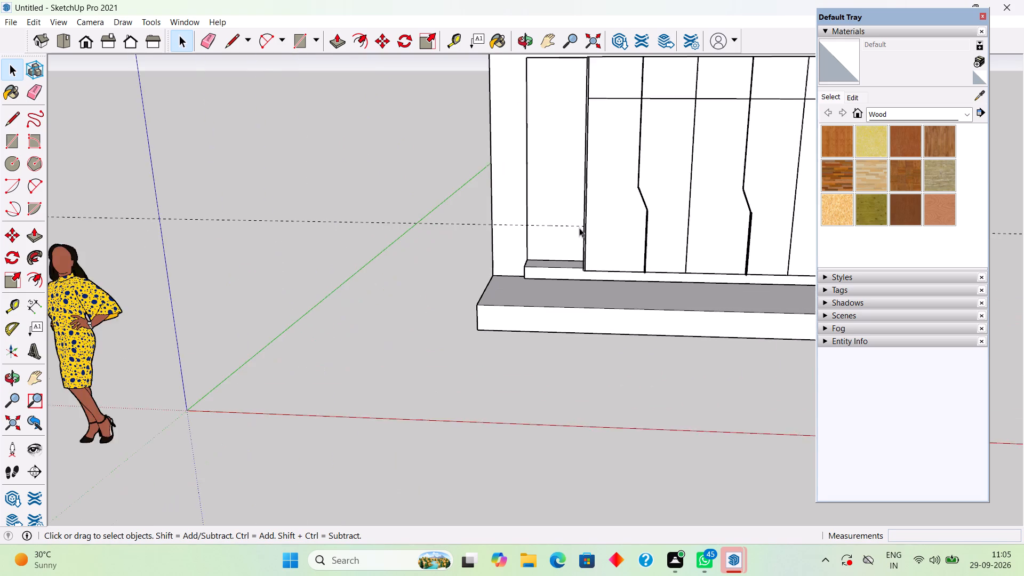
scroll(579, 228, "up", 9)
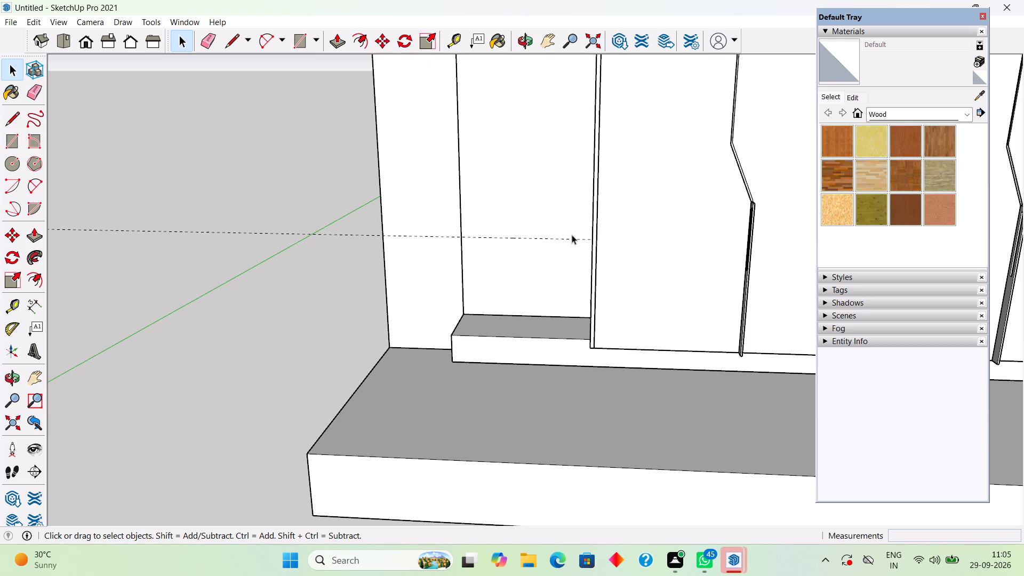
Replace the horizontal guide on the back panel with one about 2' 3" above the panel's bottom edge.
left_click(367, 235)
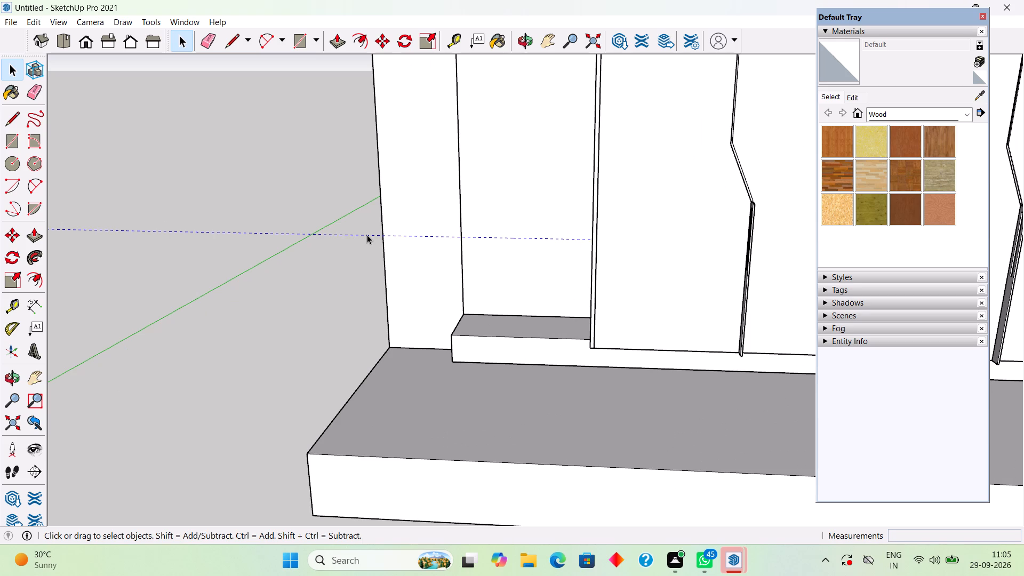
key("Delete")
key("t")
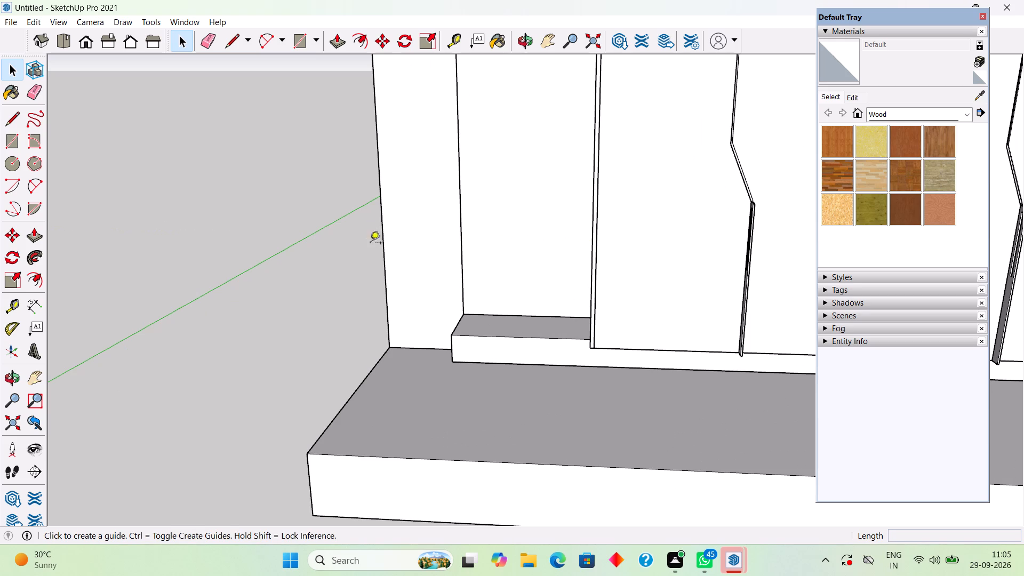
left_click(499, 319)
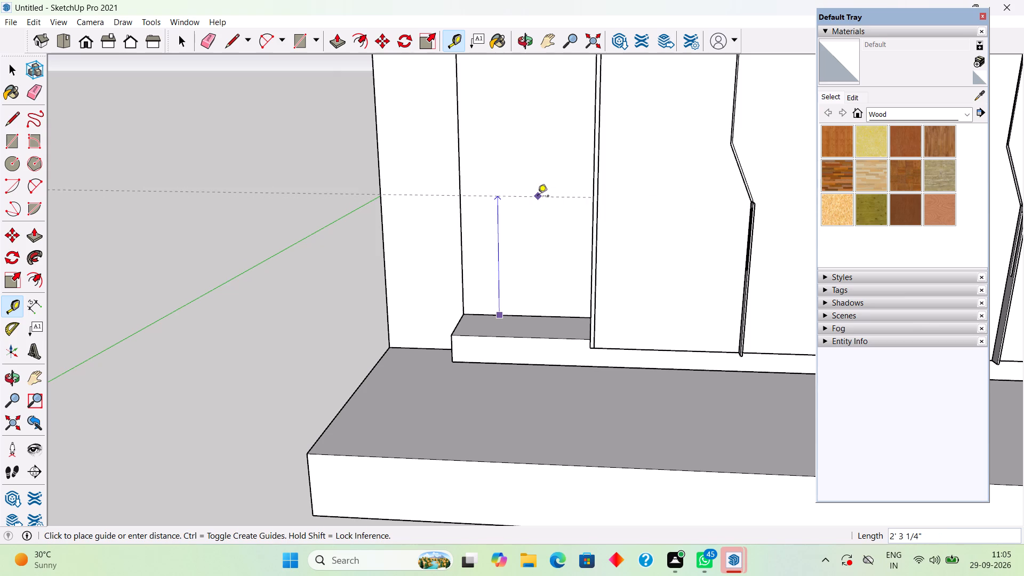
left_click(538, 197)
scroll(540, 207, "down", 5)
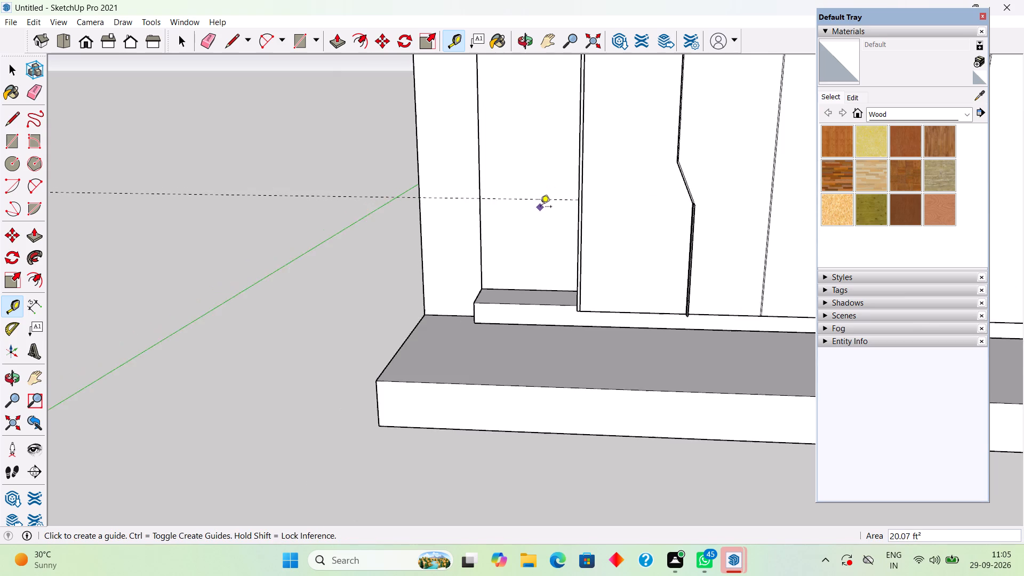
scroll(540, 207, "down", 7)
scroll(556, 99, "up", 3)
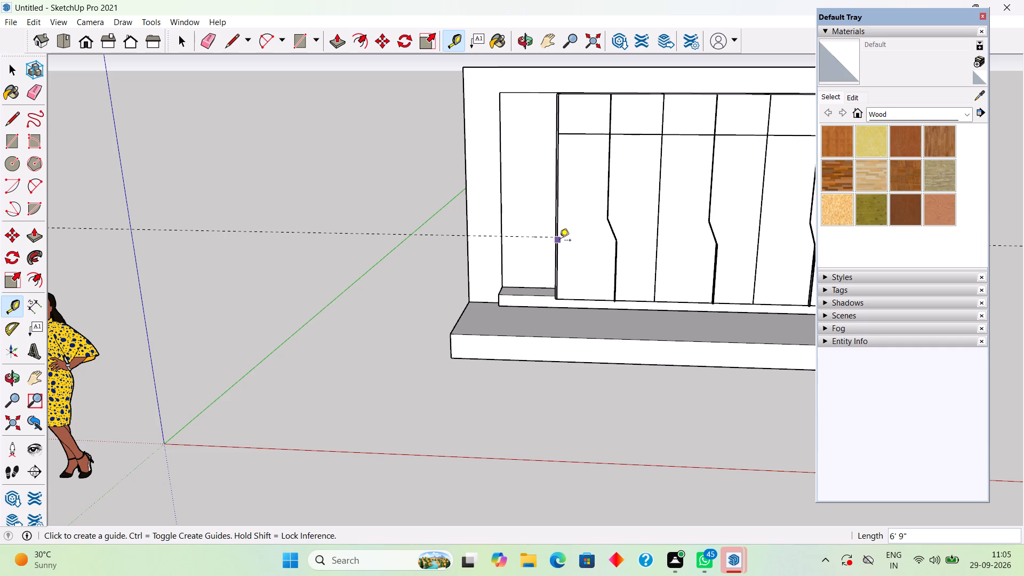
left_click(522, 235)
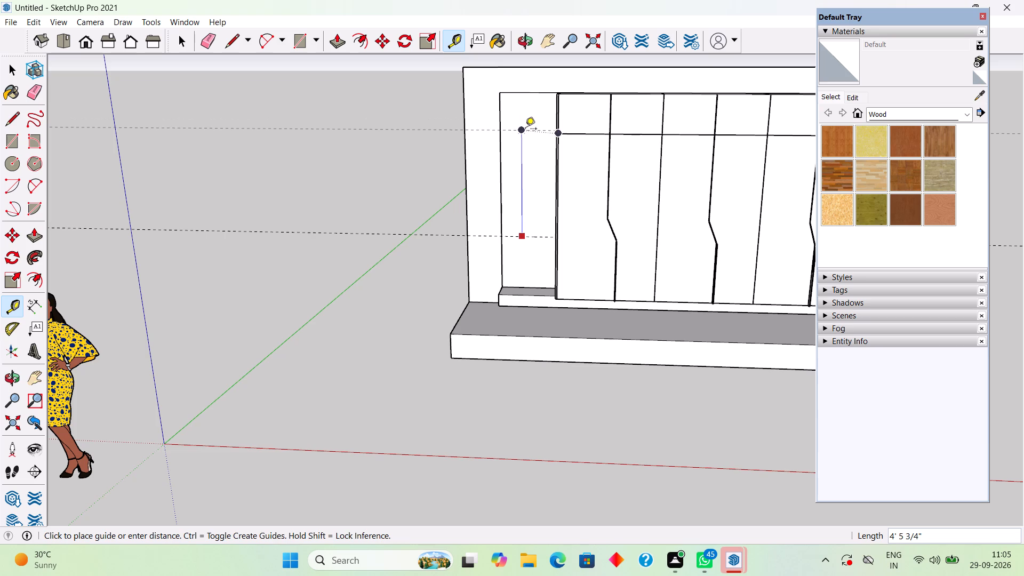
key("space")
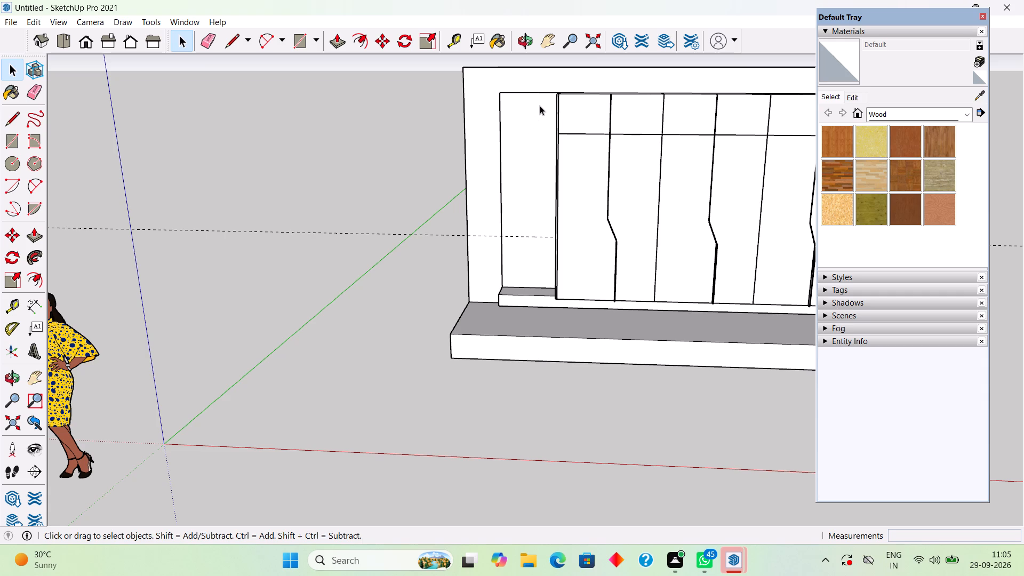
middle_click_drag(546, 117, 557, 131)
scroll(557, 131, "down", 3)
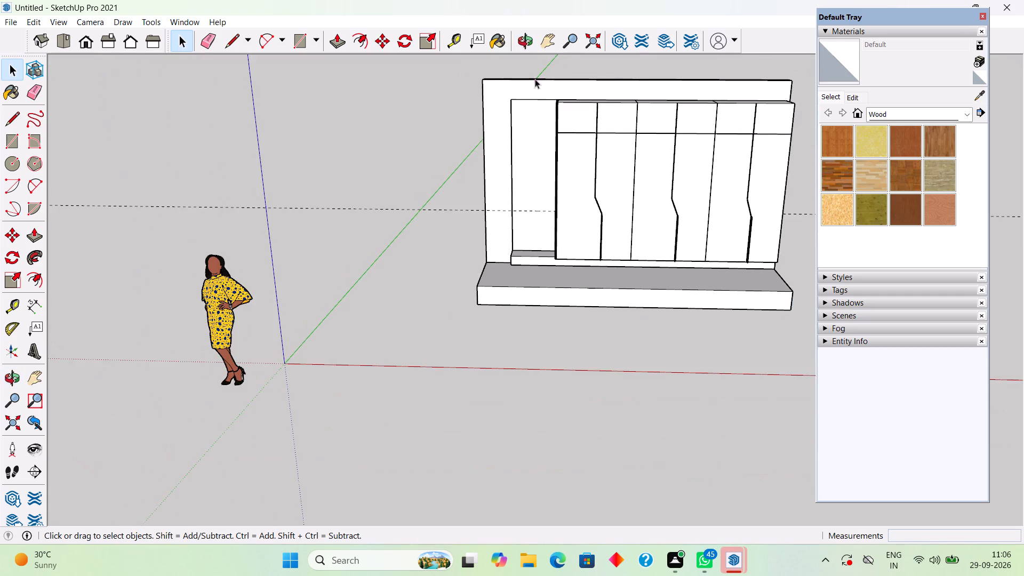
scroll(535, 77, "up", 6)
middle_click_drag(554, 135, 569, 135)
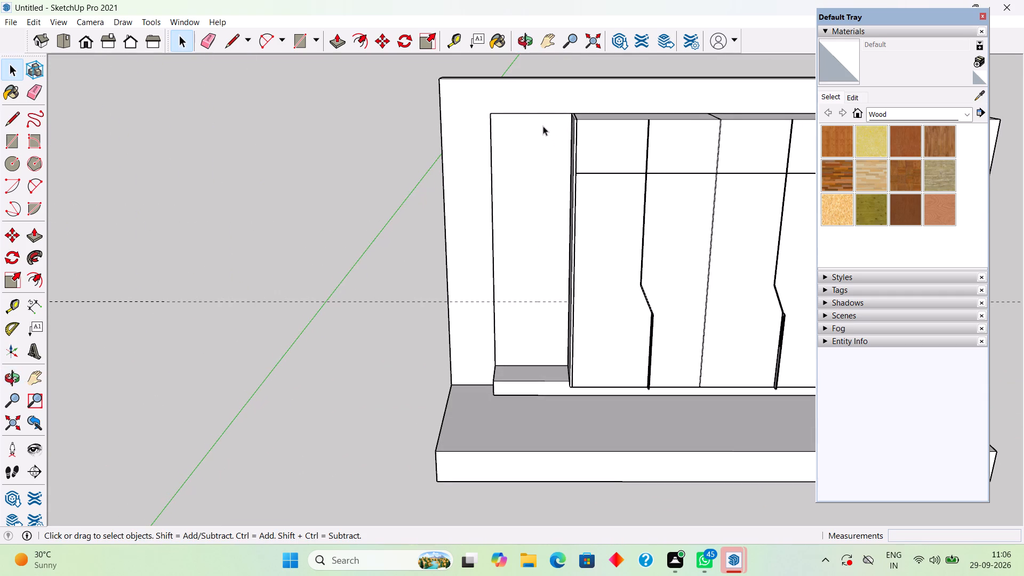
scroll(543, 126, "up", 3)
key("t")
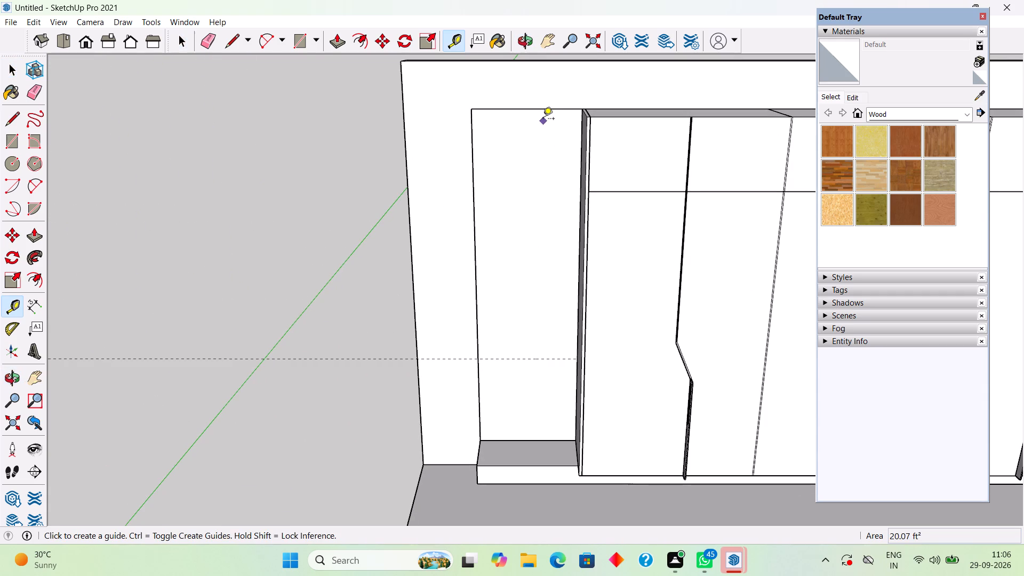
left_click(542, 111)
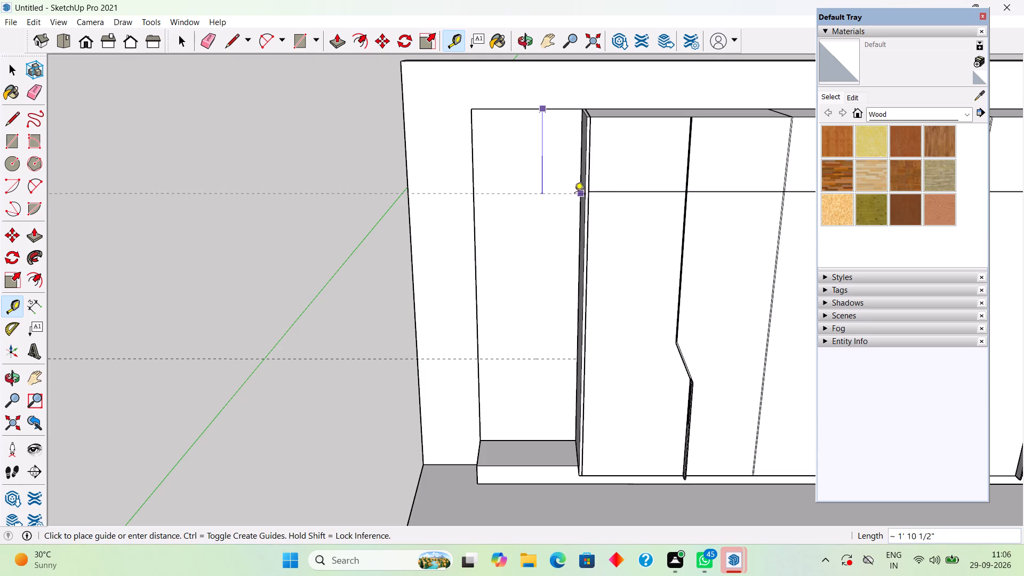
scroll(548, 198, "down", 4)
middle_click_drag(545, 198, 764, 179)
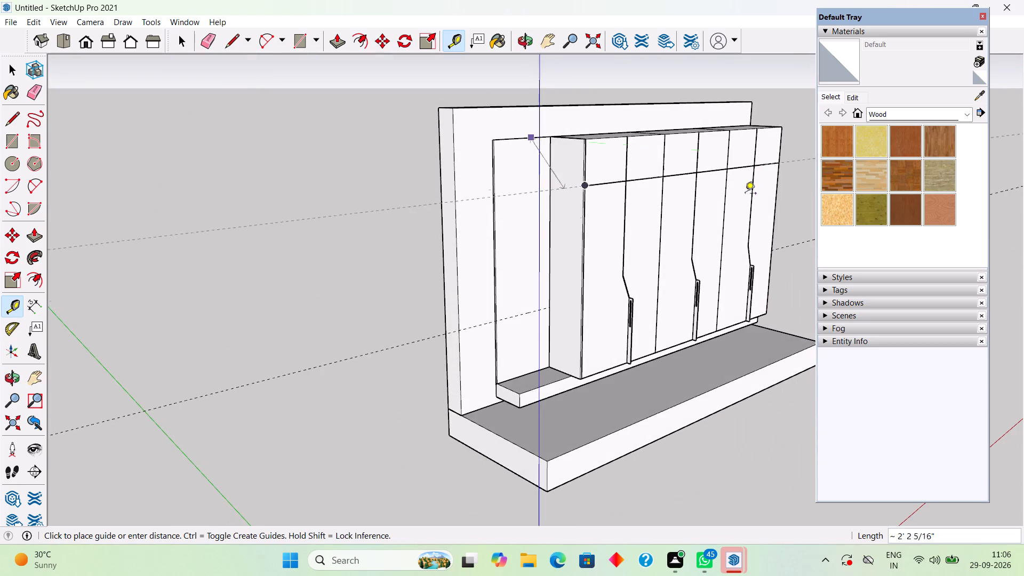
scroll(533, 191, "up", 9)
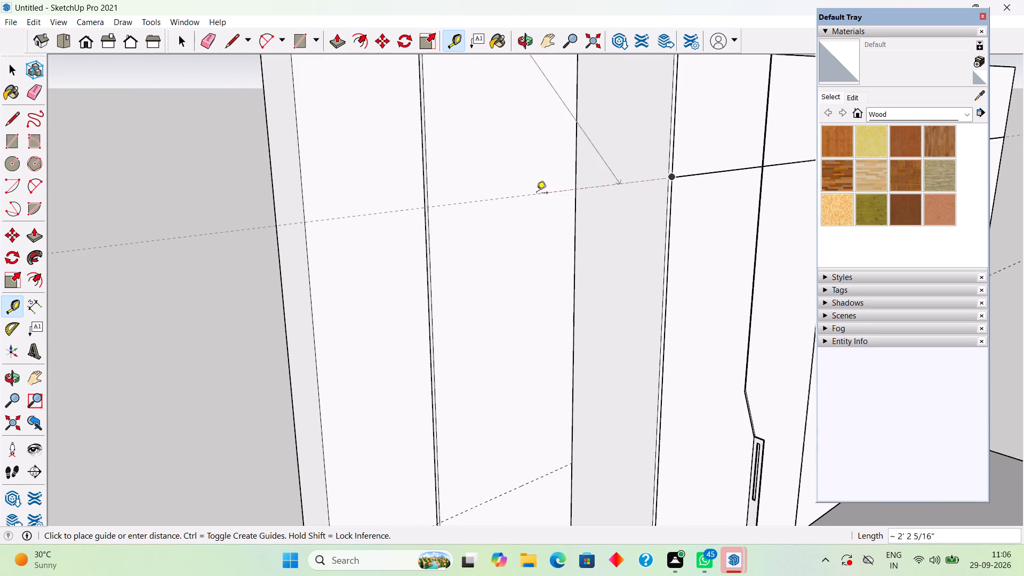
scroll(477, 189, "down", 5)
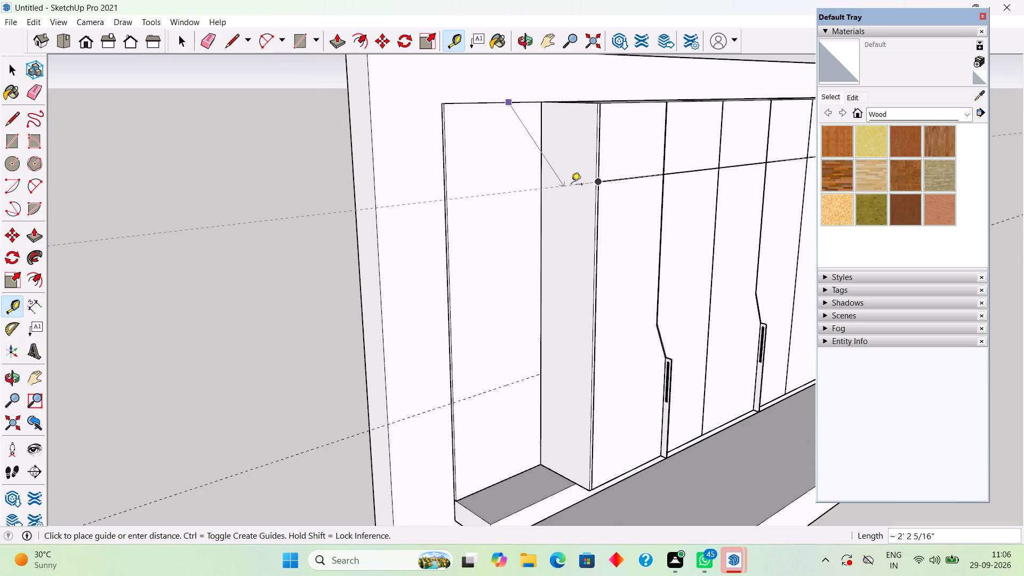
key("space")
Measure the height of the first bay's upper door, from the cabinet's front top edge down to the horizontal division.
scroll(579, 181, "down", 3)
middle_click_drag(614, 145, 502, 151)
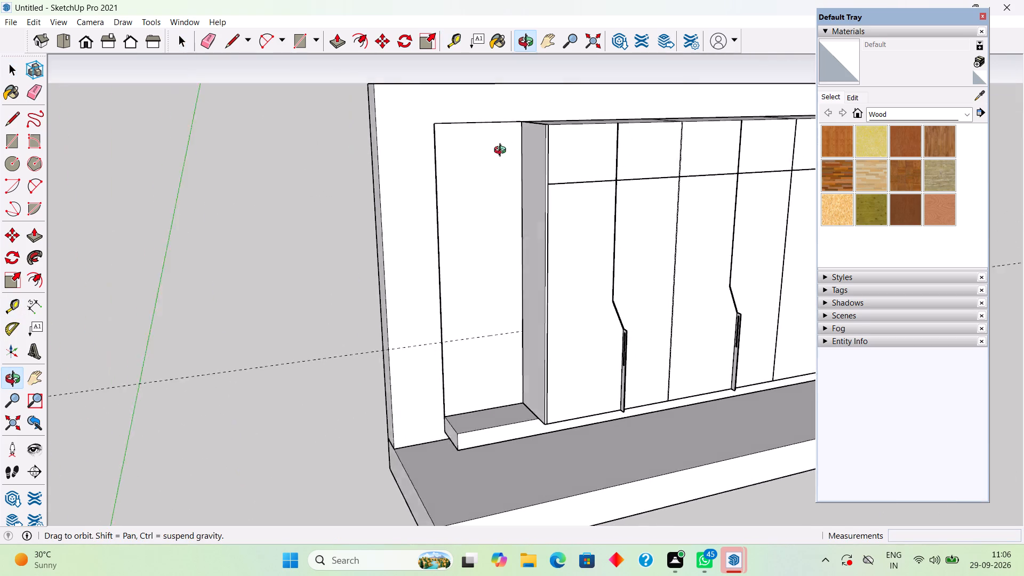
middle_click_drag(502, 151, 486, 157)
scroll(536, 128, "up", 8)
middle_click_drag(587, 145, 522, 143)
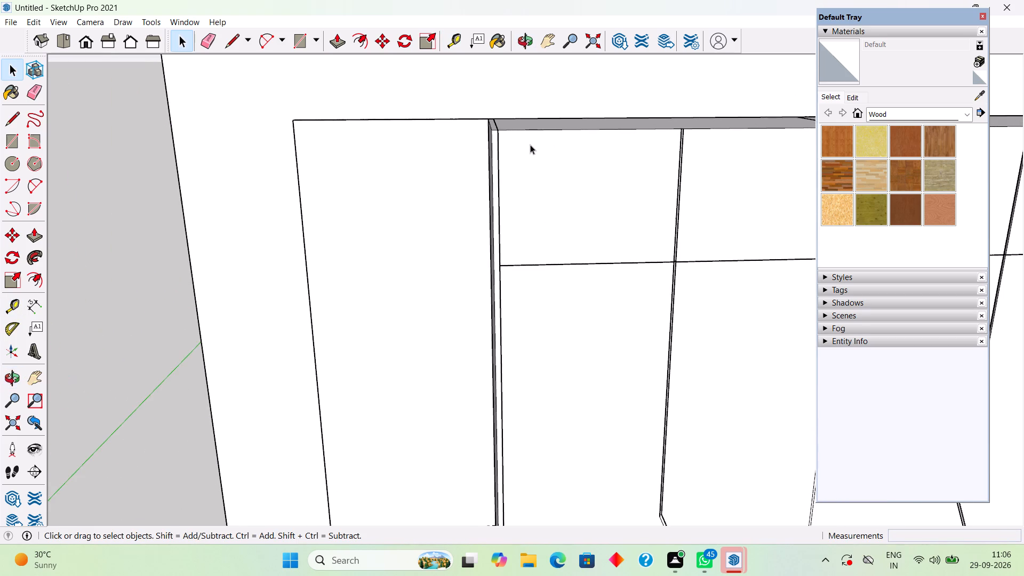
scroll(538, 143, "up", 2)
key("t")
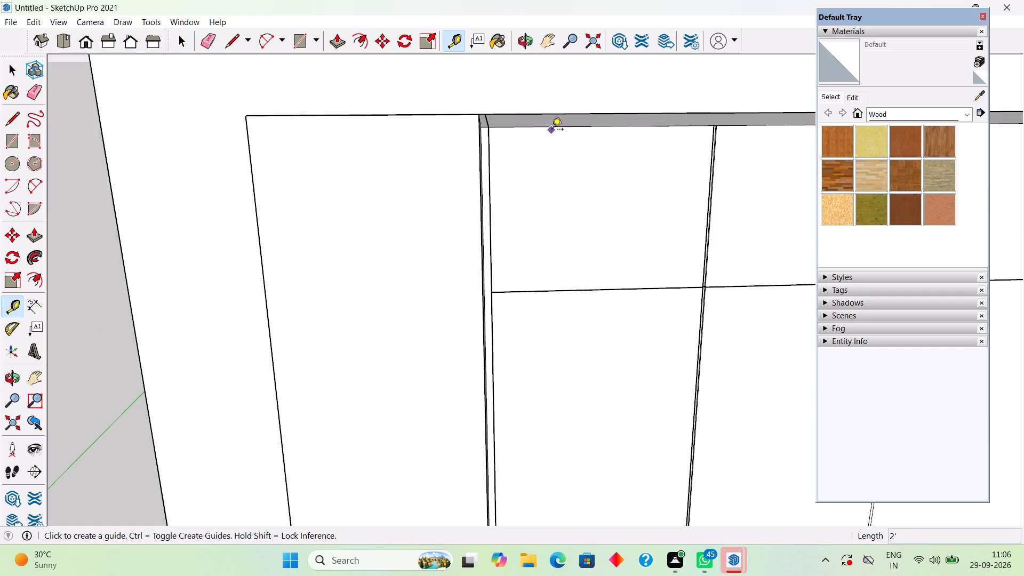
left_click(553, 128)
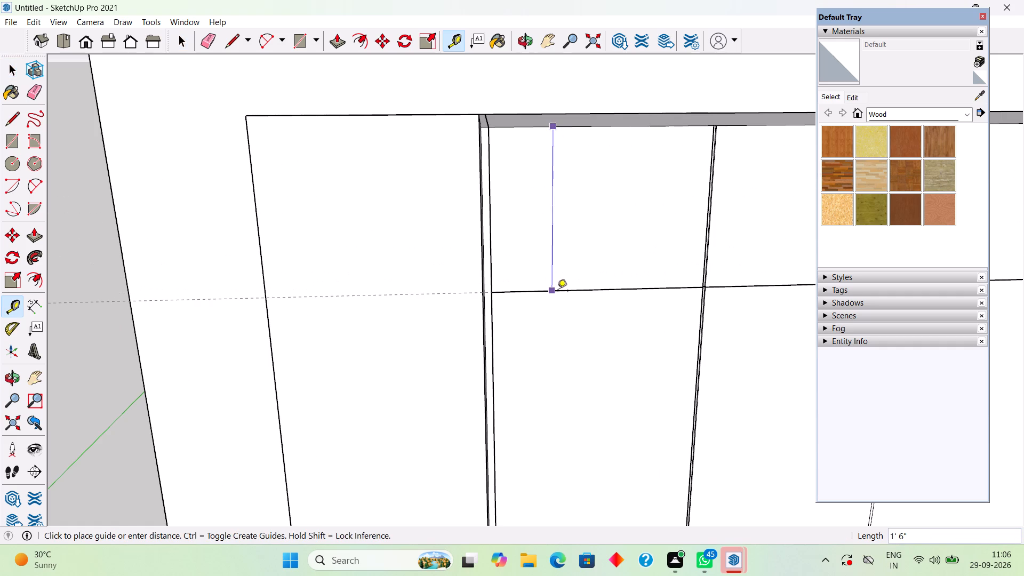
key("space")
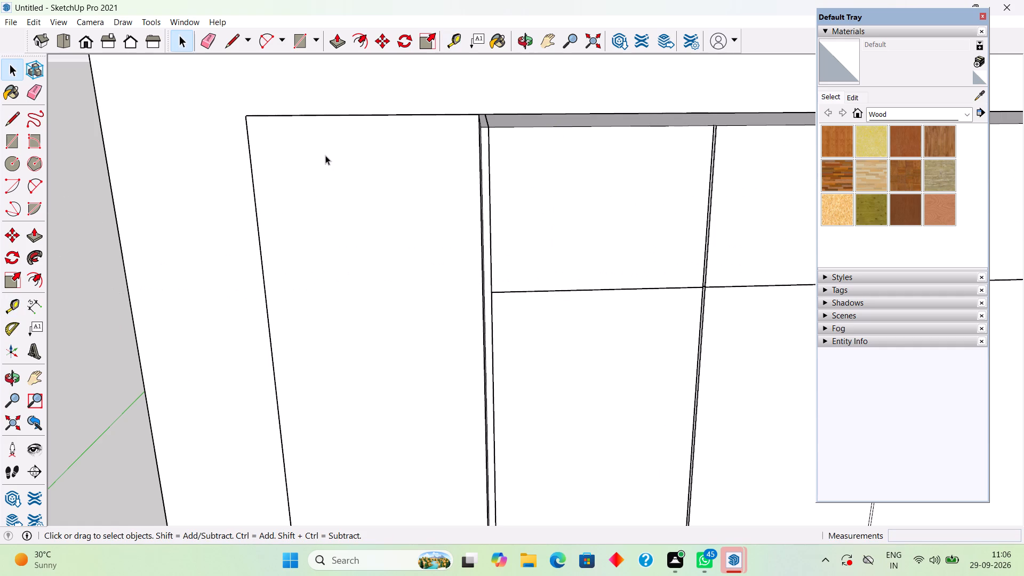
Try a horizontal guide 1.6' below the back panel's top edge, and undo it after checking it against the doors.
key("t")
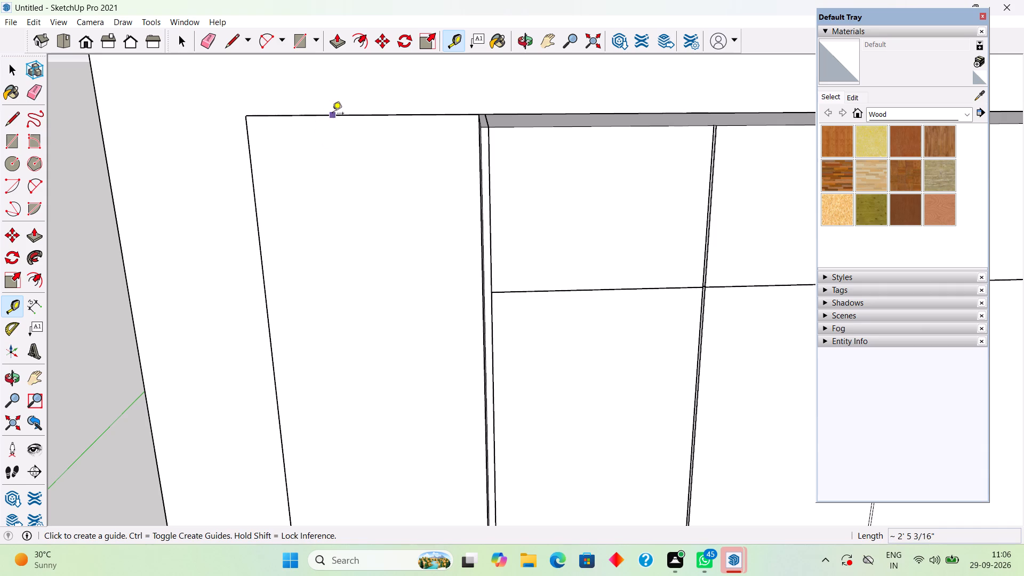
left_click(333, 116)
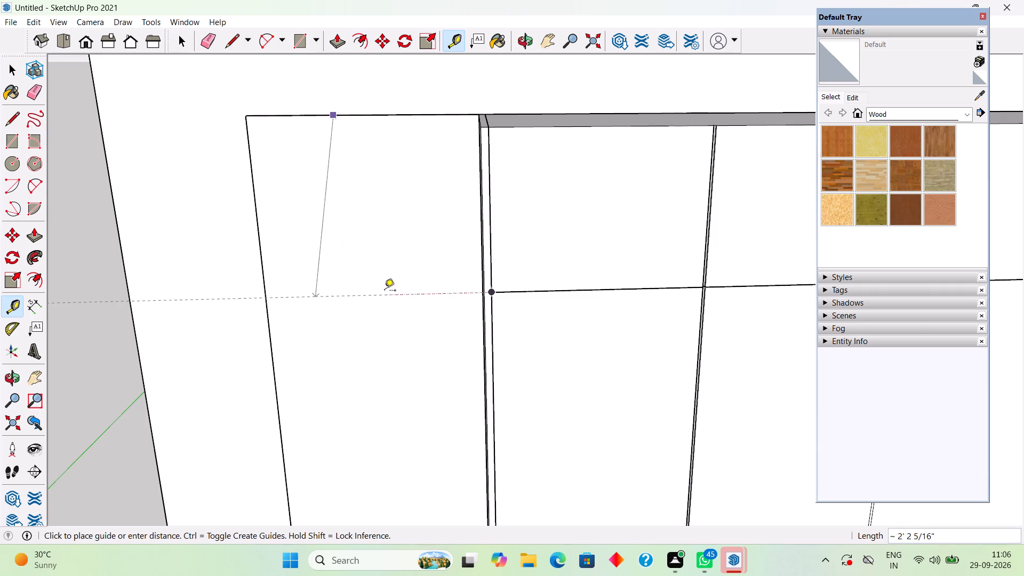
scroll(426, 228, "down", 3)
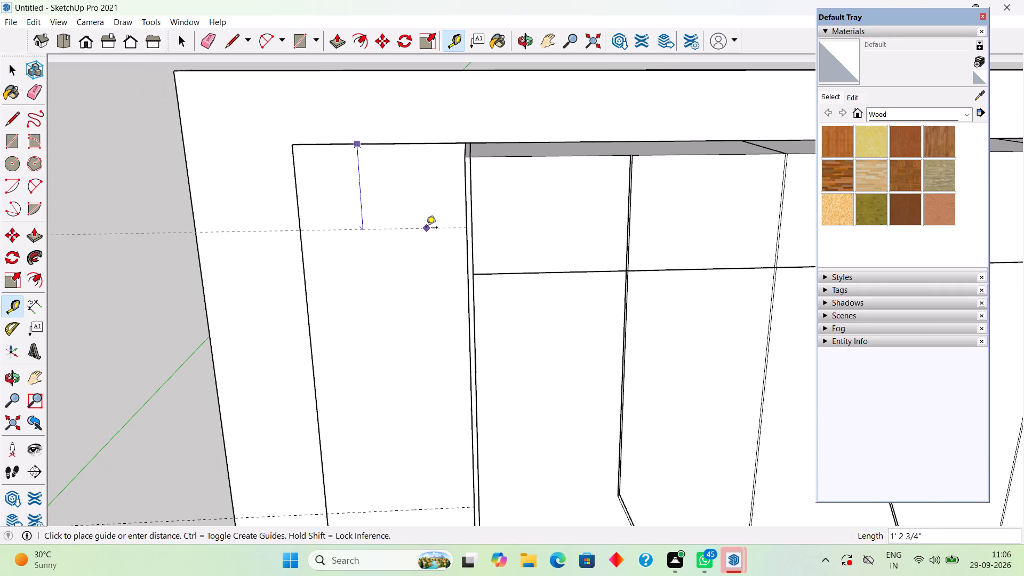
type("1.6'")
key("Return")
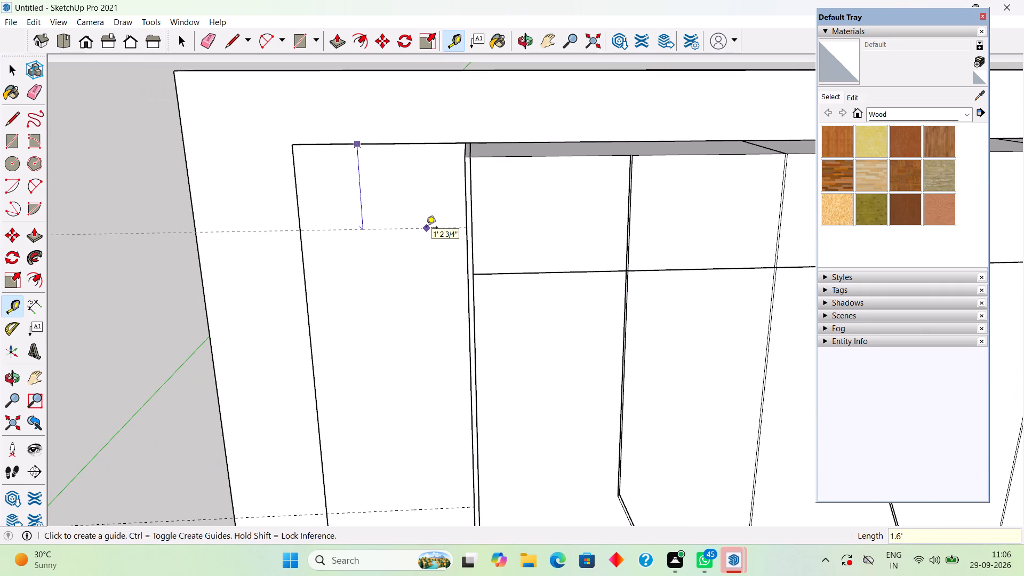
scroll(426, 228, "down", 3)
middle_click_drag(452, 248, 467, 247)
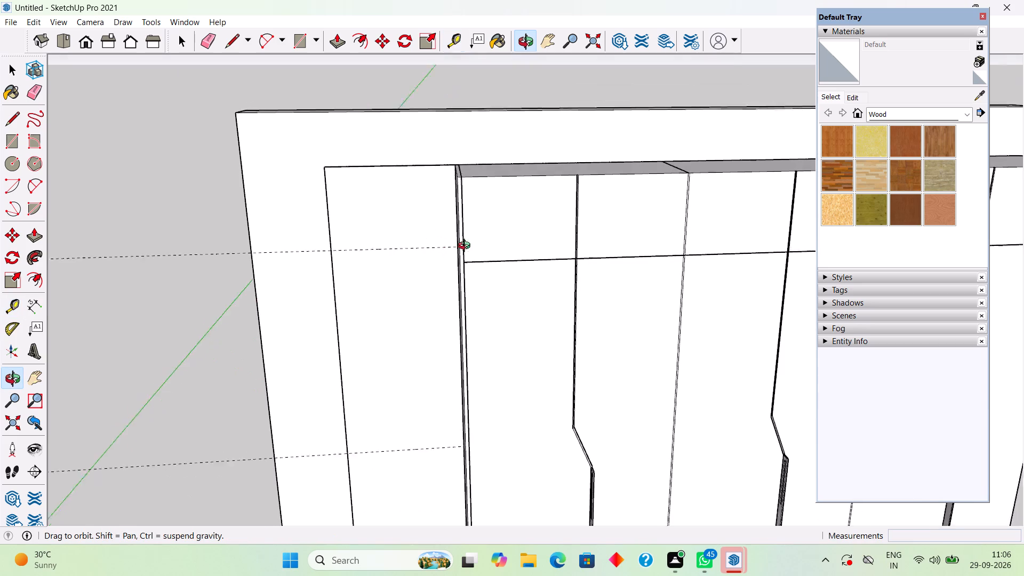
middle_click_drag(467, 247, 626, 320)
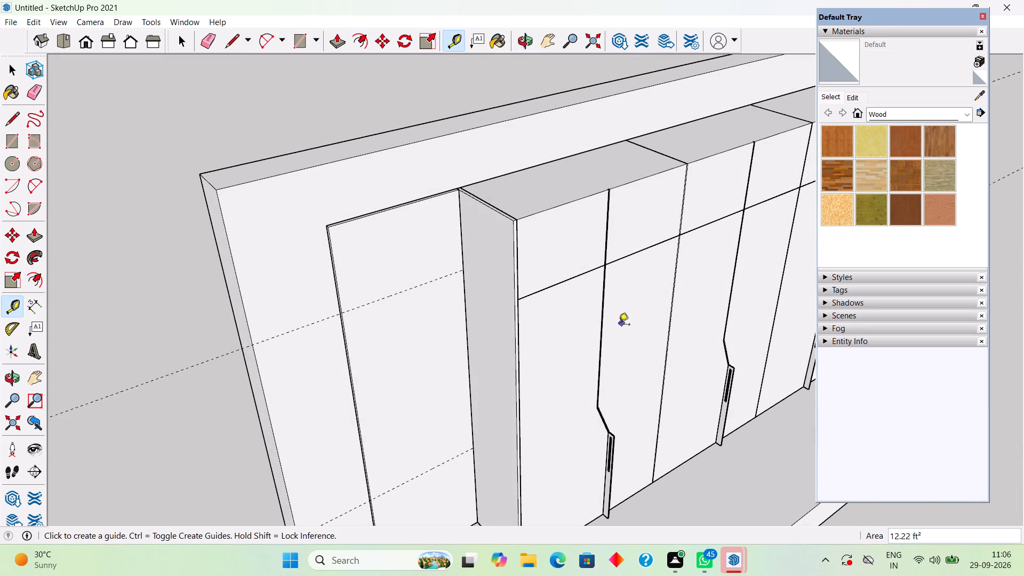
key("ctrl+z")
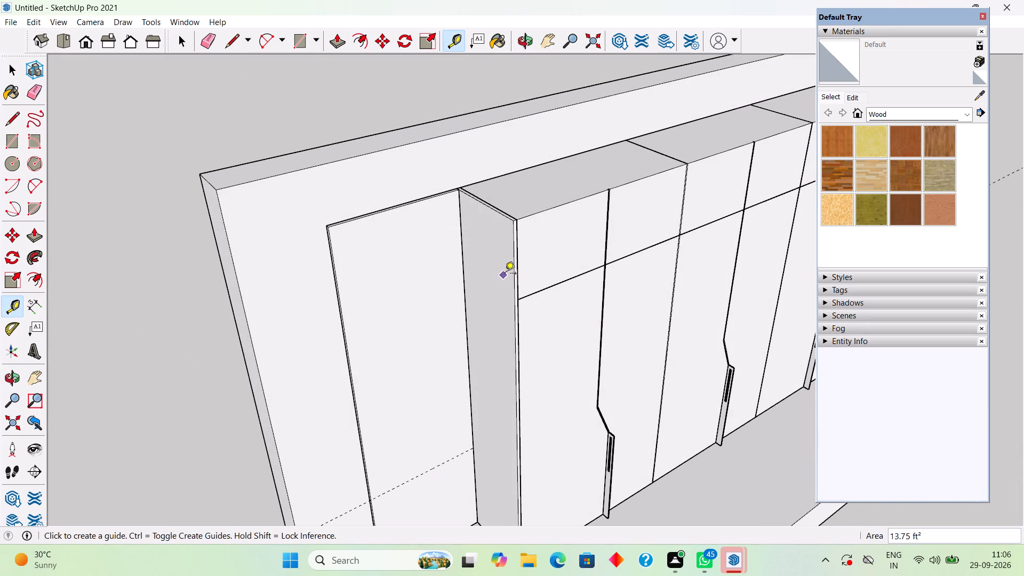
Place a horizontal guide on the cabinet front 1' 6" below its top edge, along the division between upper and lower doors.
middle_click_drag(500, 269, 459, 173)
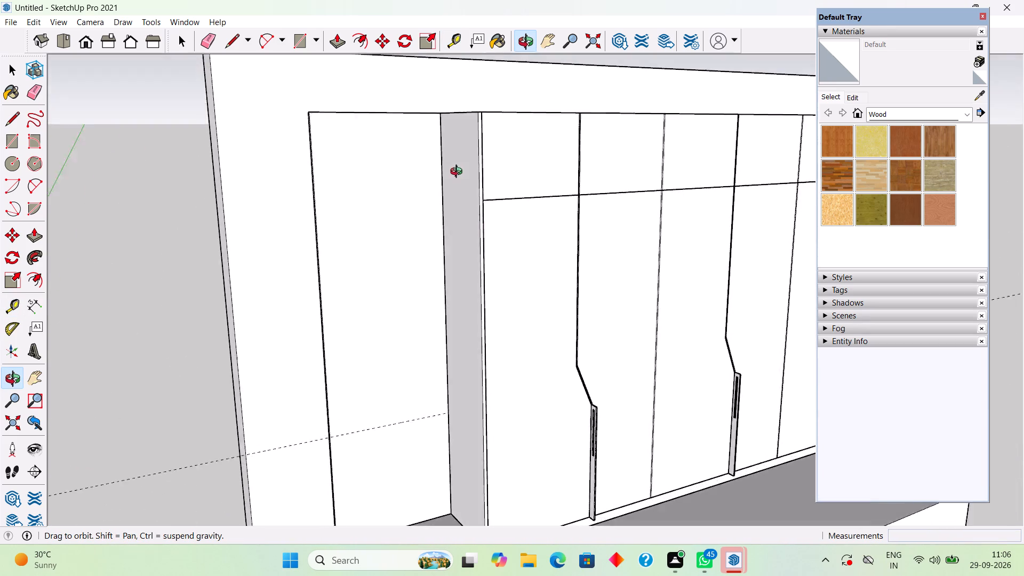
middle_click_drag(459, 173, 286, 185)
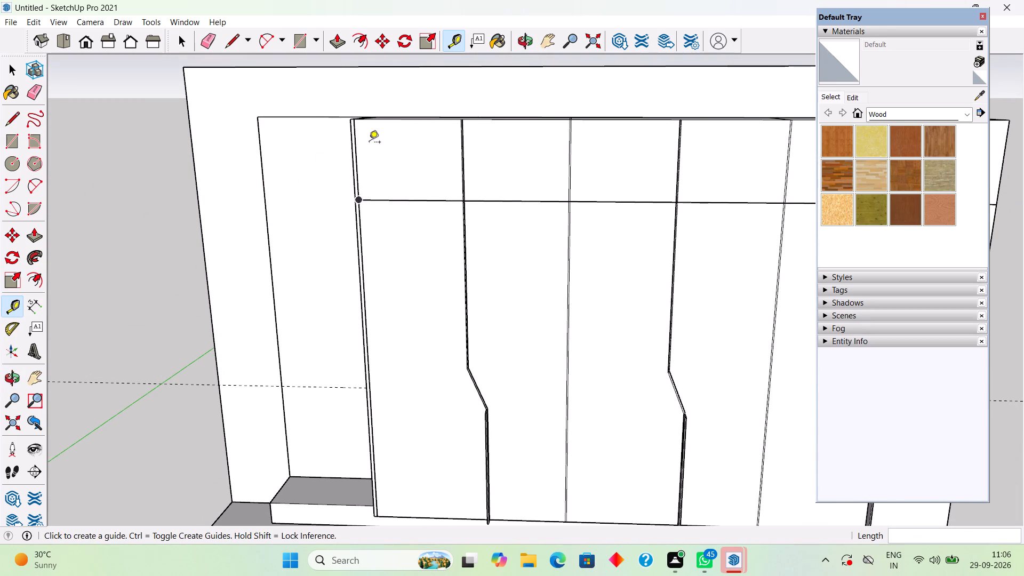
left_click(396, 121)
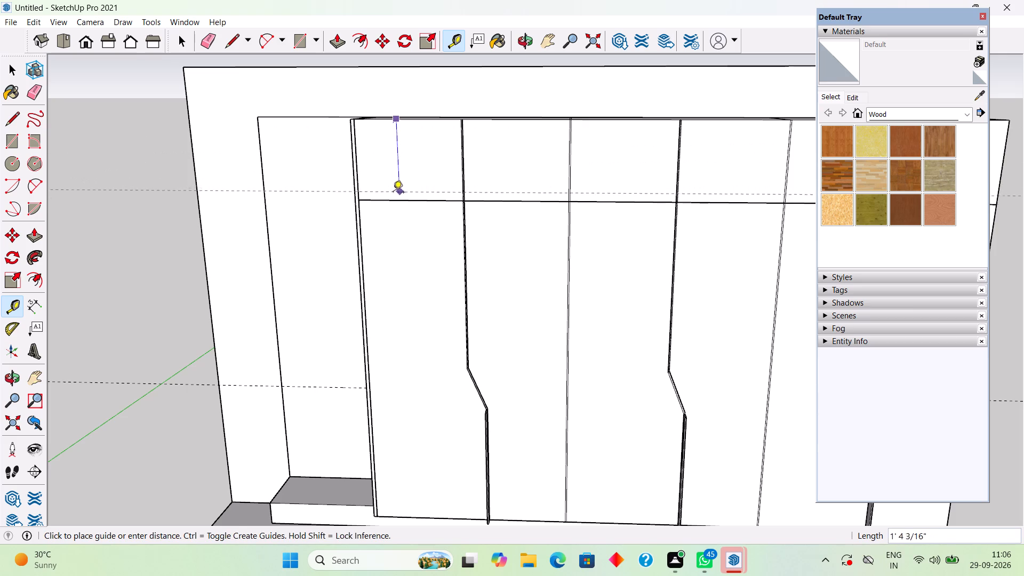
left_click(393, 202)
Place a guide offset from the back panel's top edge, snapped to the guide running along the door division.
middle_click_drag(313, 177, 707, 229)
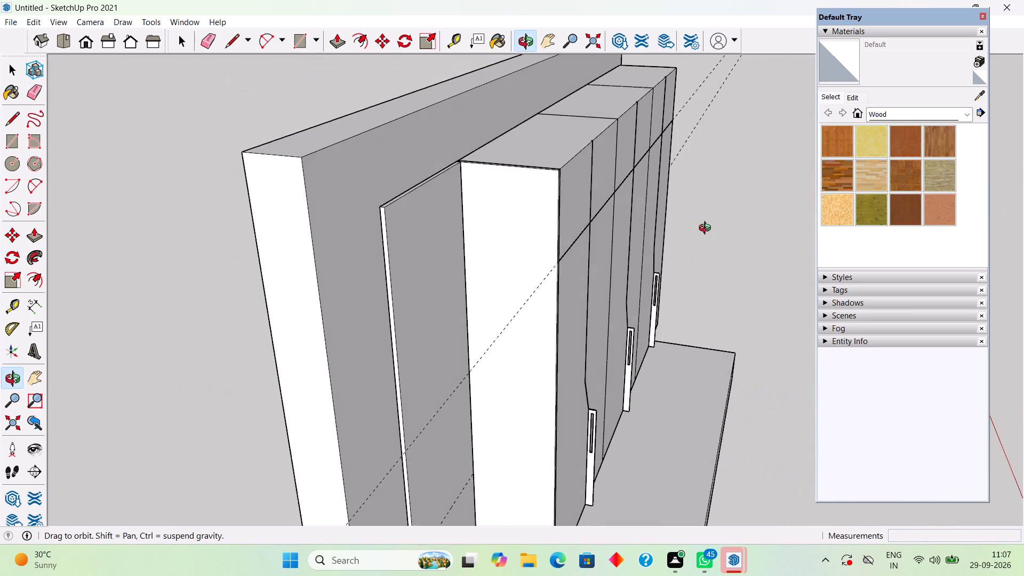
middle_click_drag(707, 229, 709, 229)
middle_click_drag(524, 287, 614, 240)
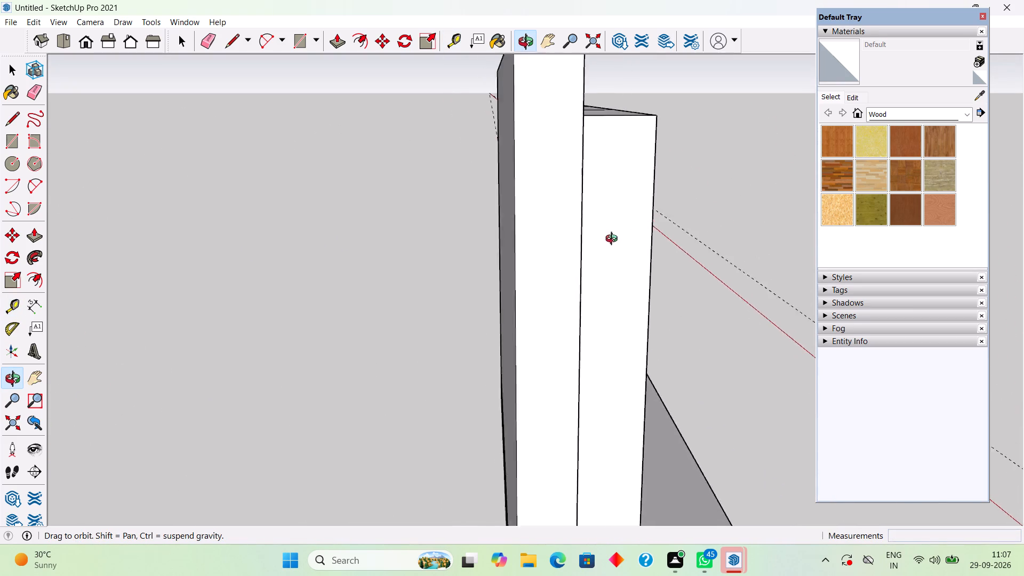
middle_click_drag(614, 240, 338, 254)
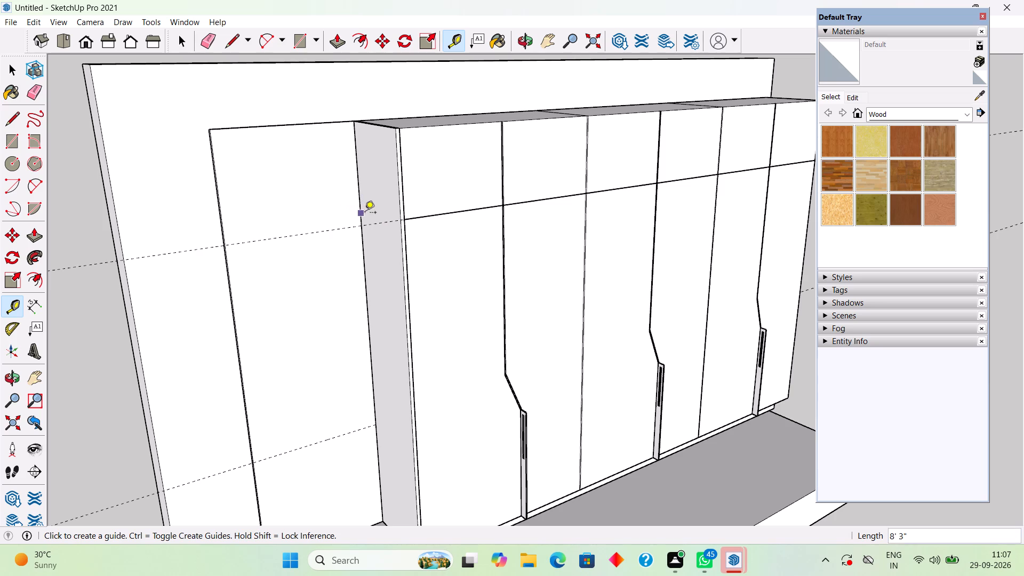
left_click(303, 124)
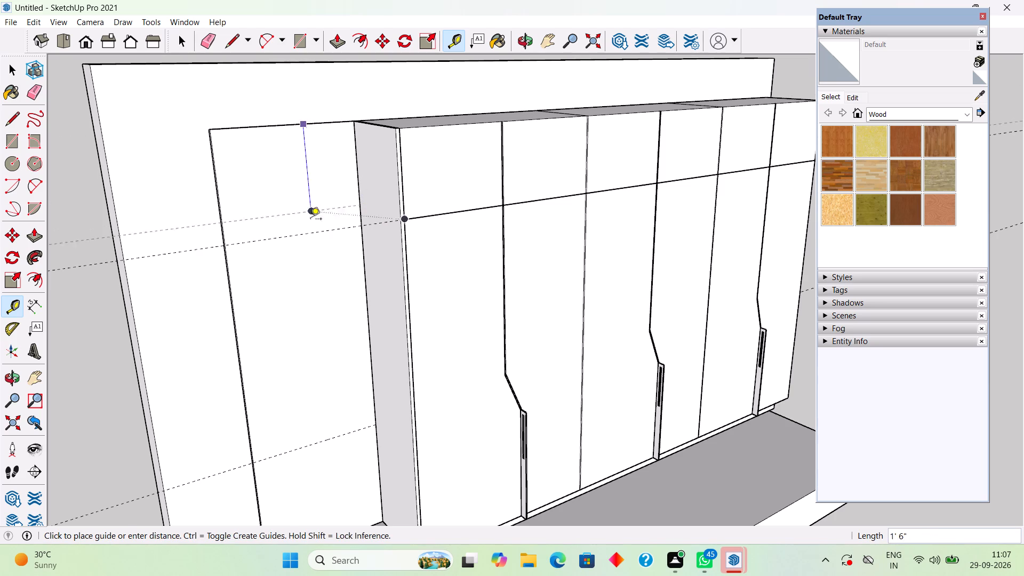
left_click(311, 234)
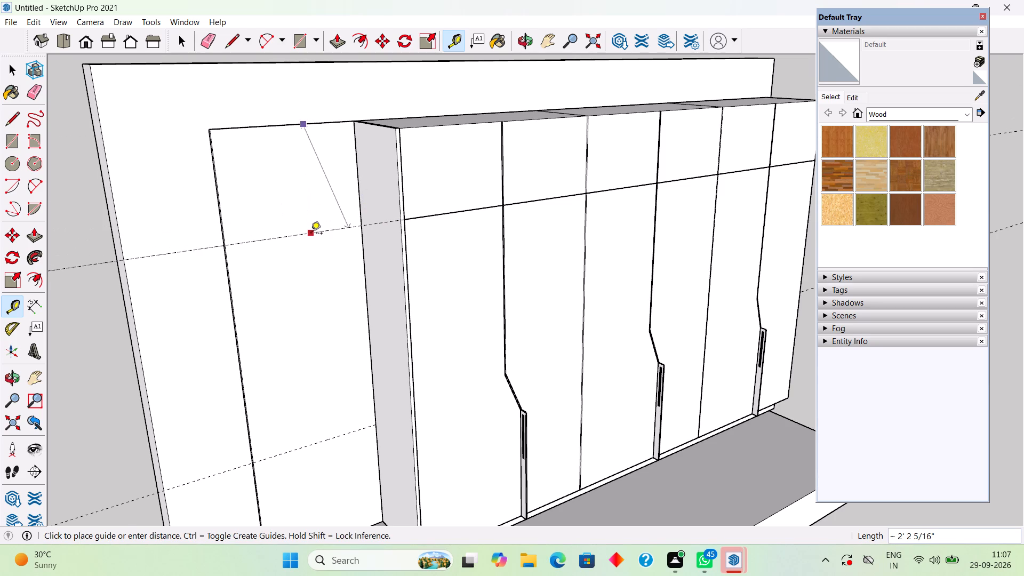
middle_click_drag(309, 232, 513, 258)
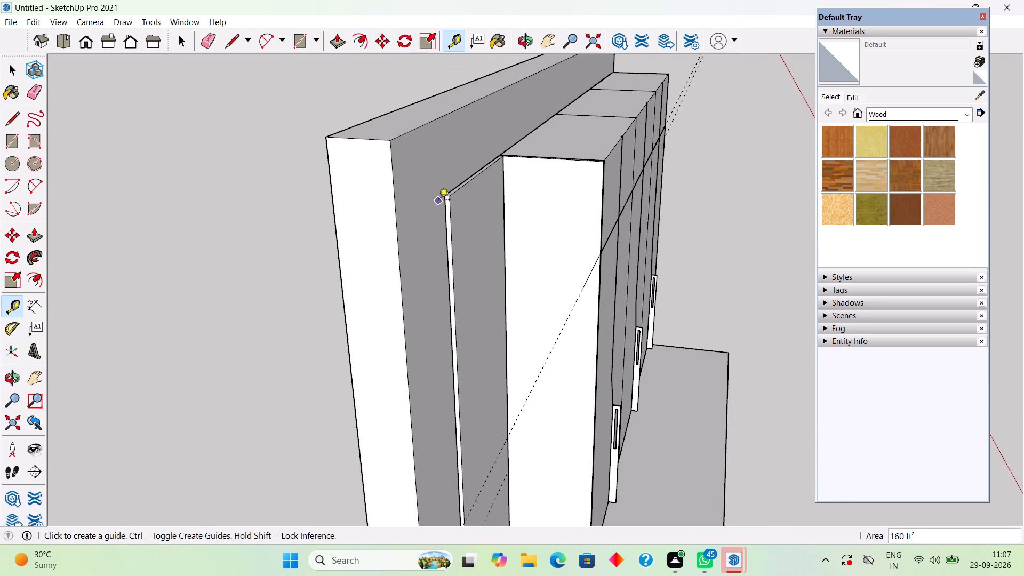
Place a horizontal guide 18" below the top edge of the back panel beside the first bay.
left_click(464, 190)
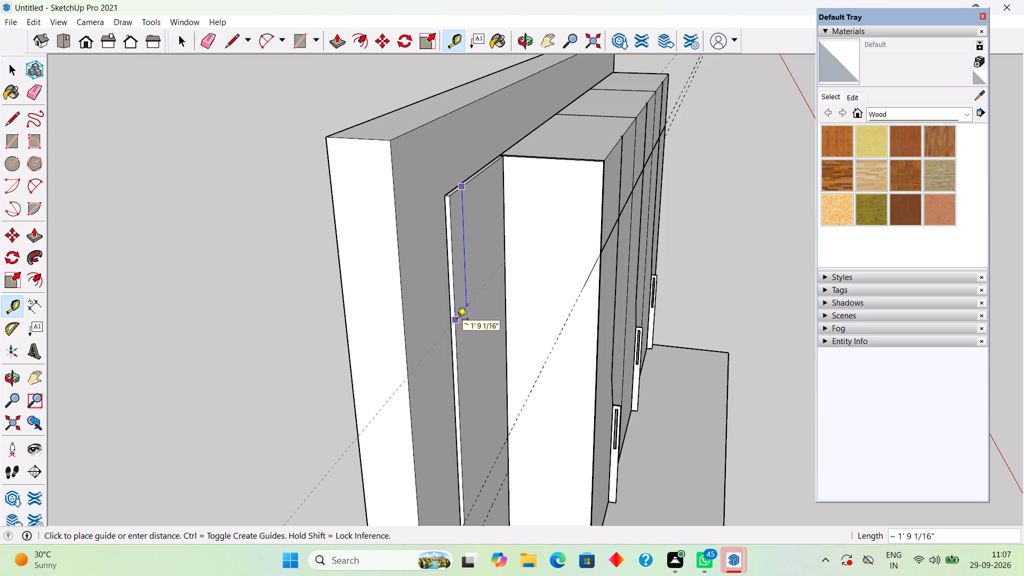
type("18")
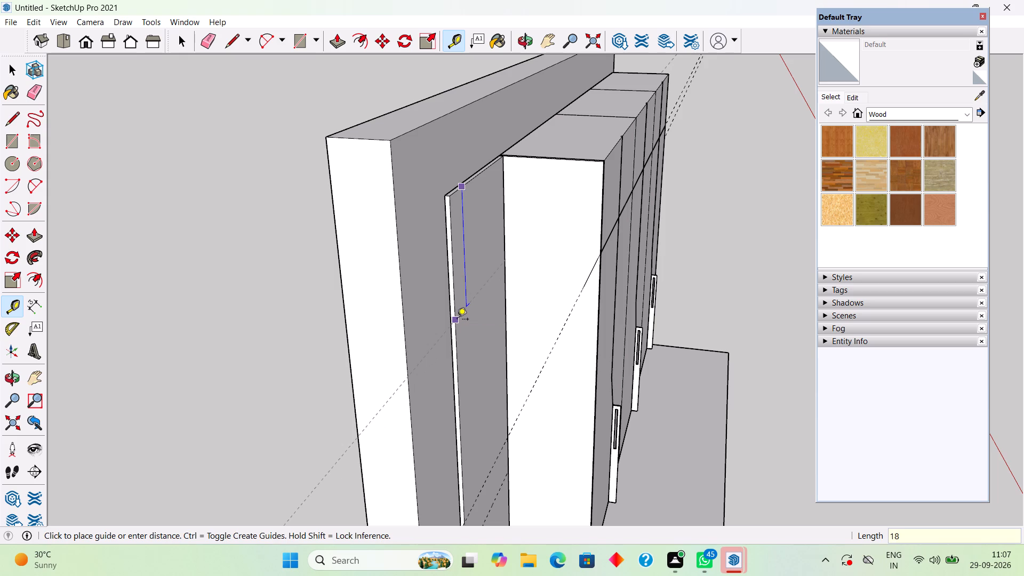
key("shift+quotedbl")
key("Return")
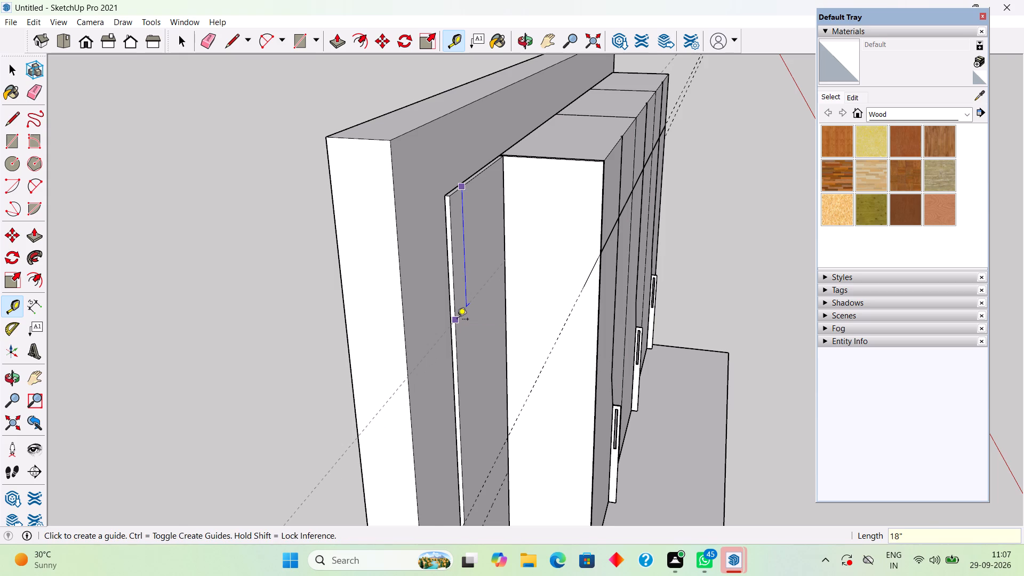
Examine the guides on the back panel against the division between the upper and lower doors from several angles.
scroll(465, 300, "down", 3)
middle_click_drag(481, 309, 302, 206)
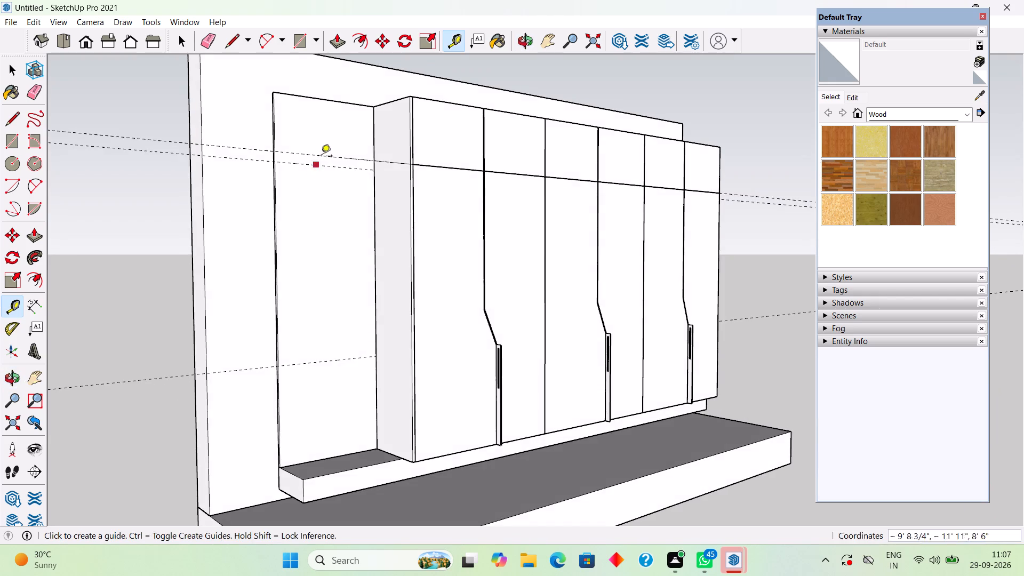
scroll(323, 152, "down", 1)
middle_click_drag(324, 155, 217, 255)
scroll(290, 225, "up", 4)
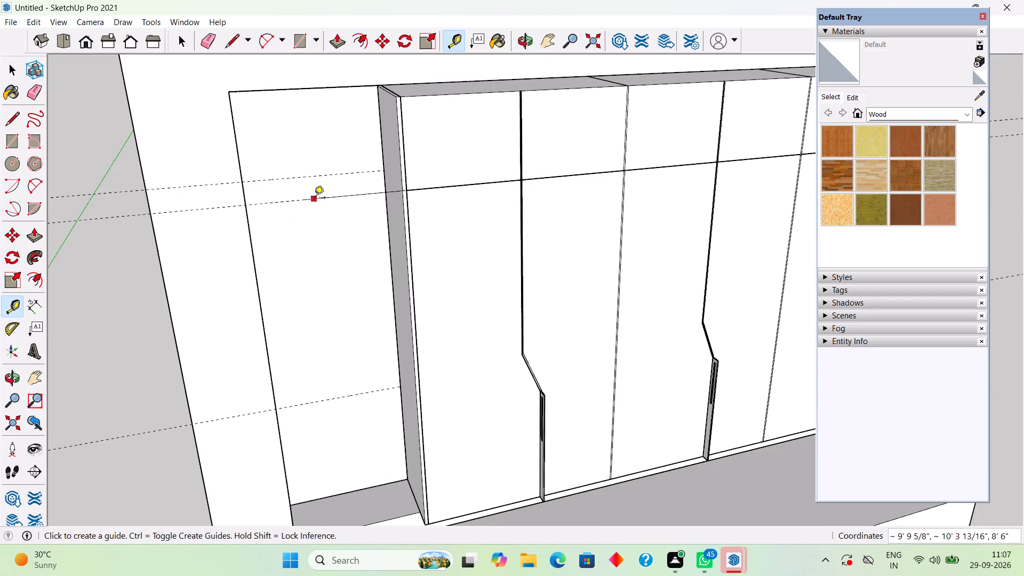
middle_click_drag(314, 198, 302, 143)
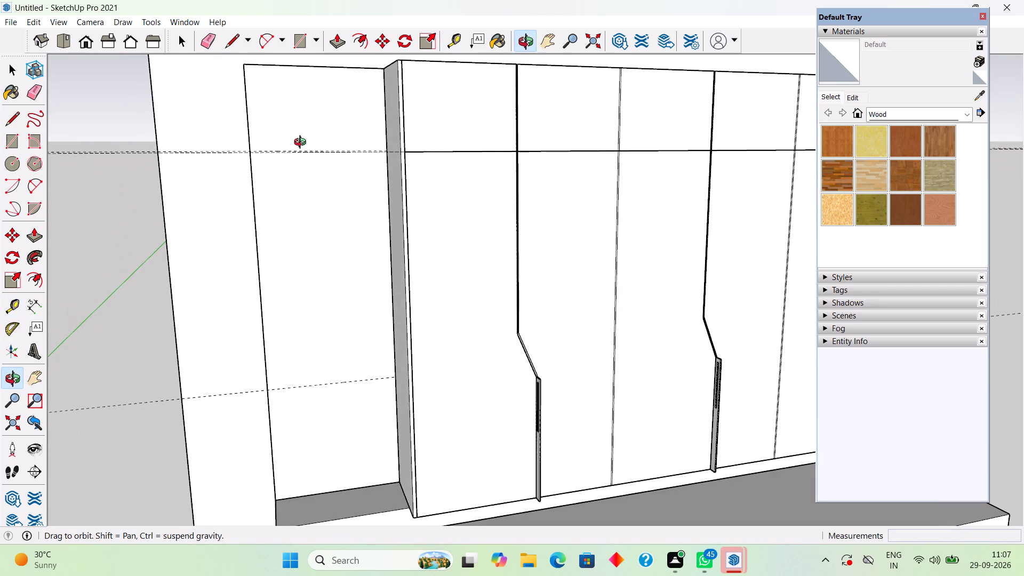
middle_click_drag(302, 143, 301, 143)
middle_click(300, 141)
scroll(308, 180, "up", 3)
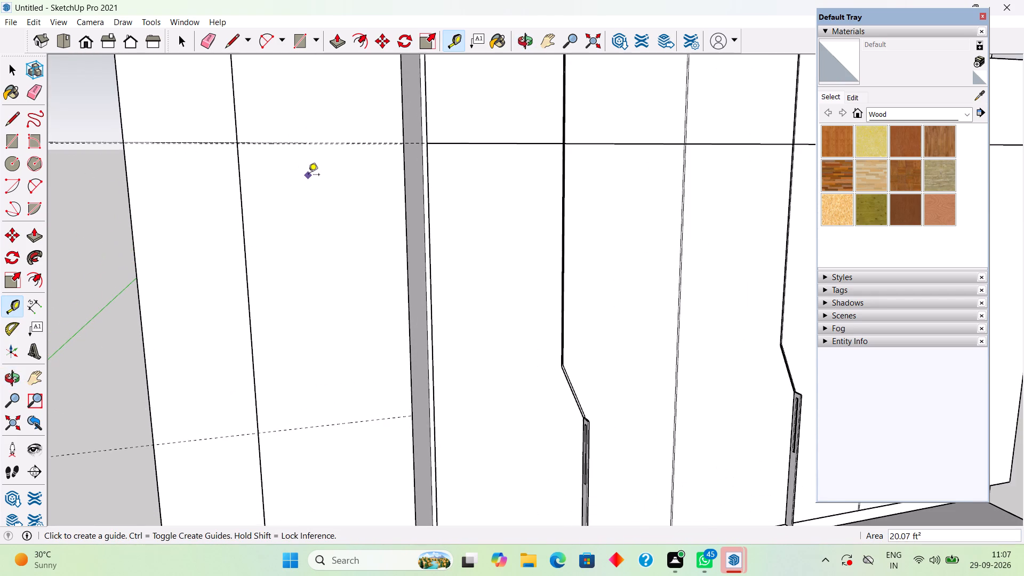
scroll(308, 175, "up", 1)
scroll(308, 175, "down", 10)
middle_click_drag(529, 123, 407, 229)
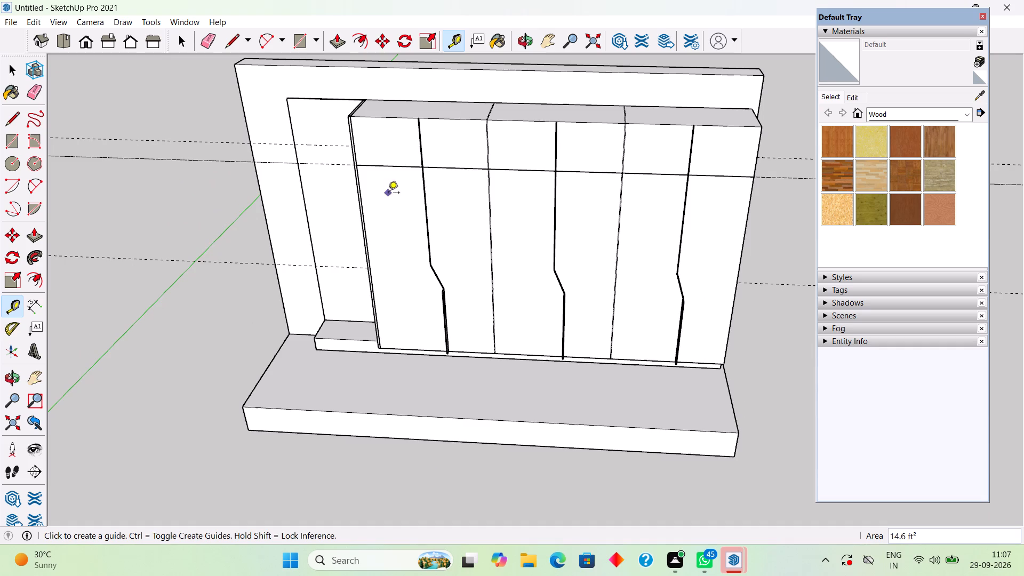
scroll(306, 199, "up", 3)
middle_click_drag(311, 190, 357, 147)
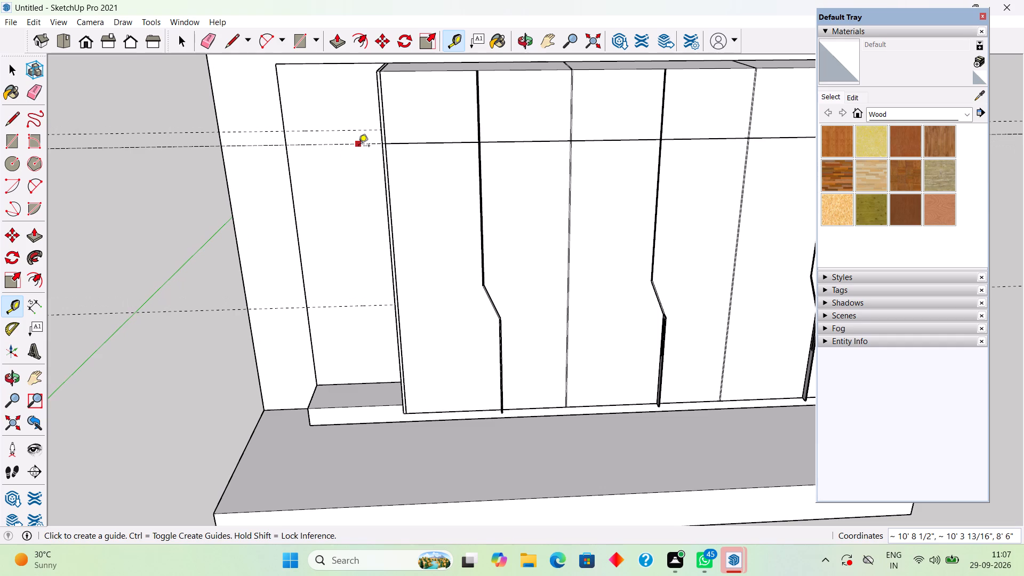
Add two more horizontal guides on the back panel, each 18" below the previous one, starting from the guide 18" below its top edge.
left_click(324, 131)
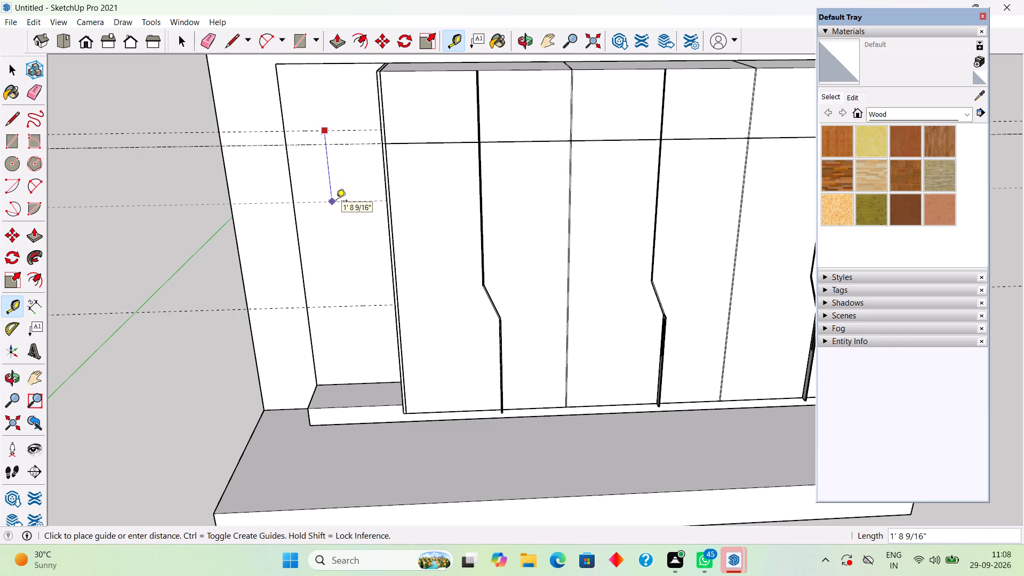
type("18\"")
key("Return")
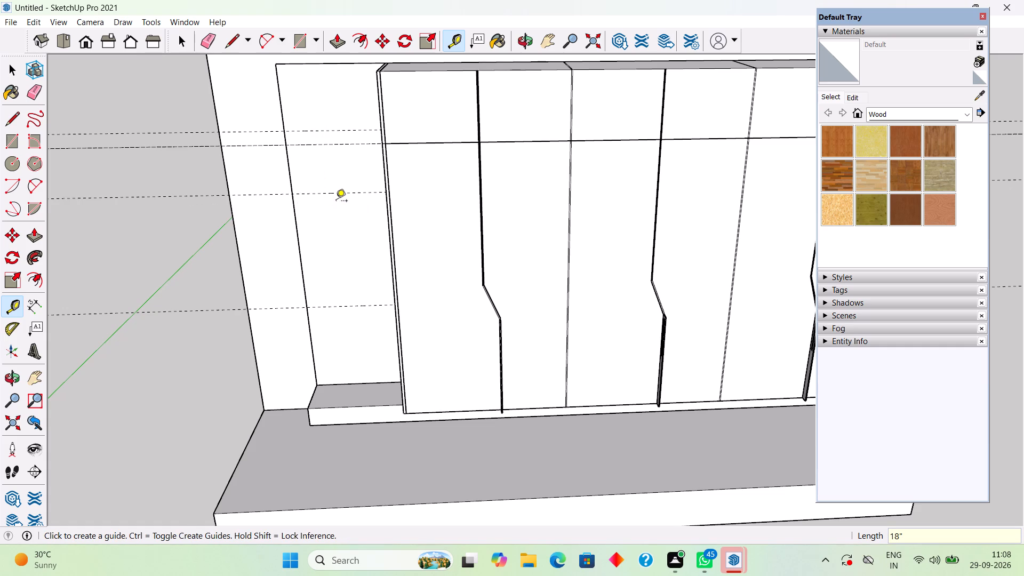
left_click(345, 196)
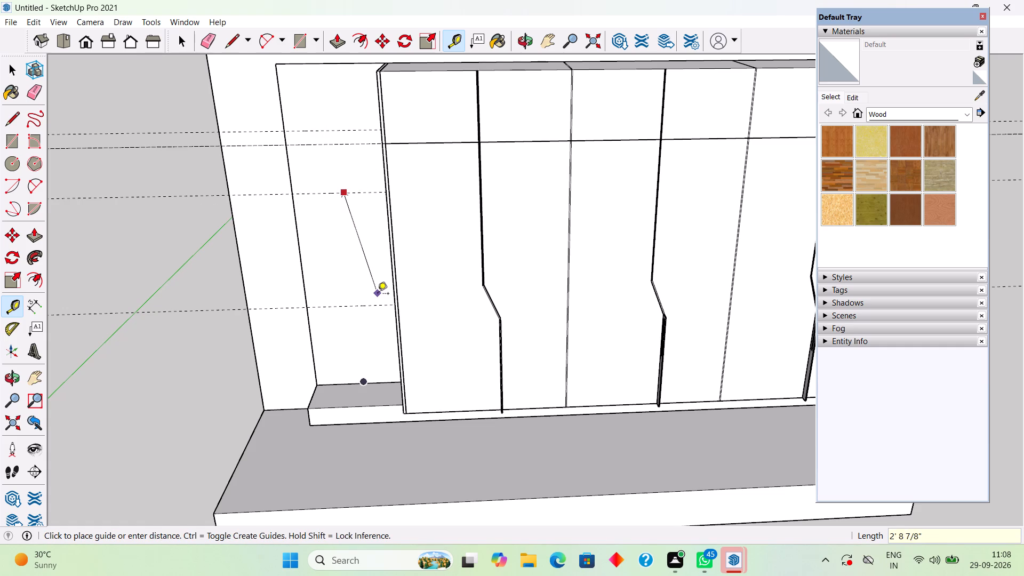
key("space")
type("t")
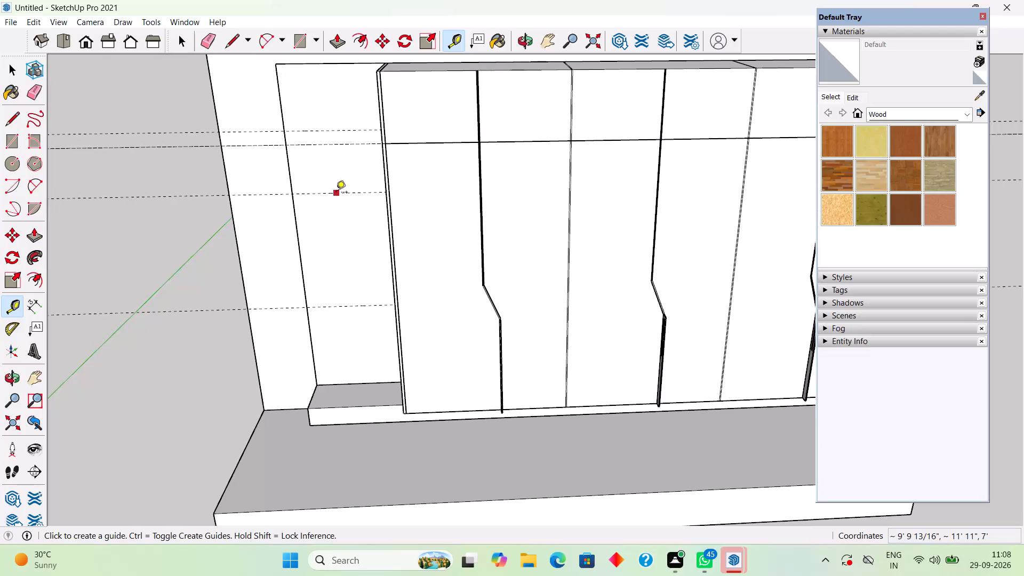
left_click(336, 193)
type("18\"")
key("Return")
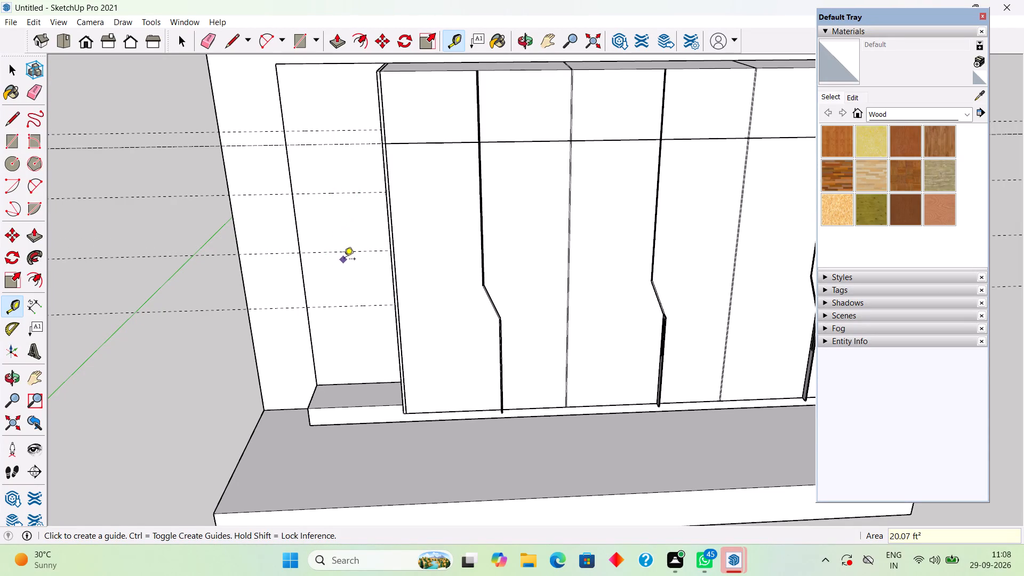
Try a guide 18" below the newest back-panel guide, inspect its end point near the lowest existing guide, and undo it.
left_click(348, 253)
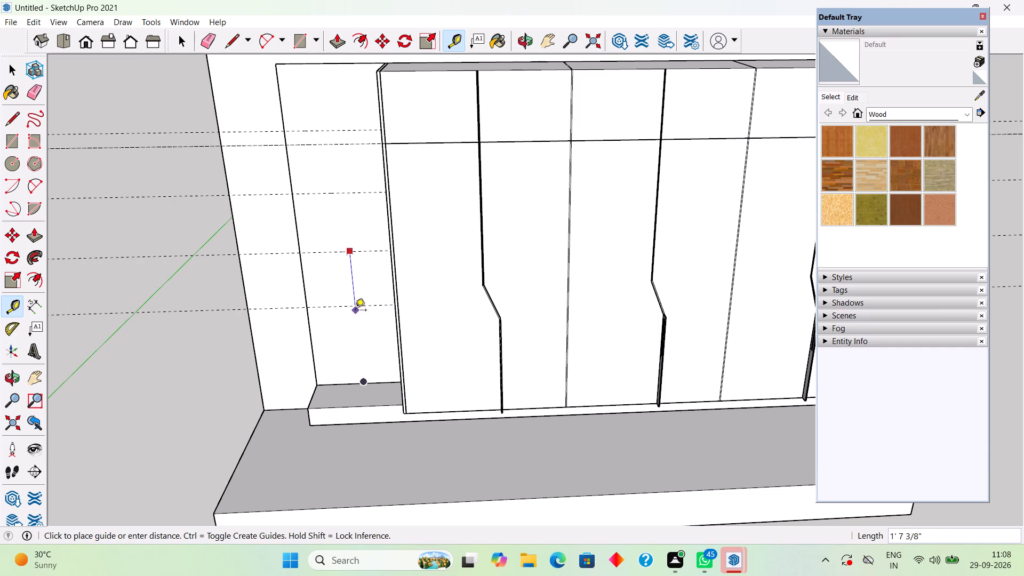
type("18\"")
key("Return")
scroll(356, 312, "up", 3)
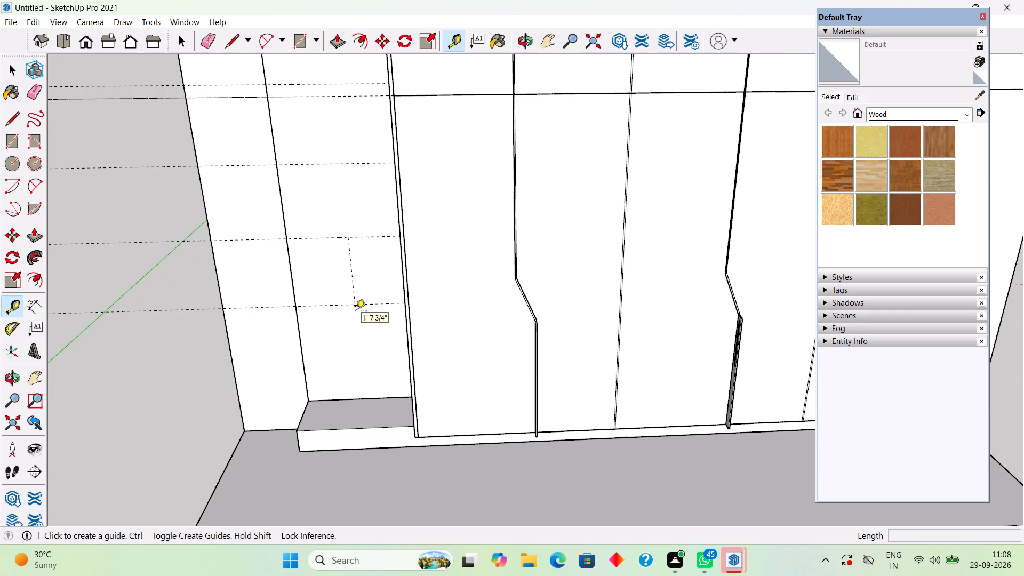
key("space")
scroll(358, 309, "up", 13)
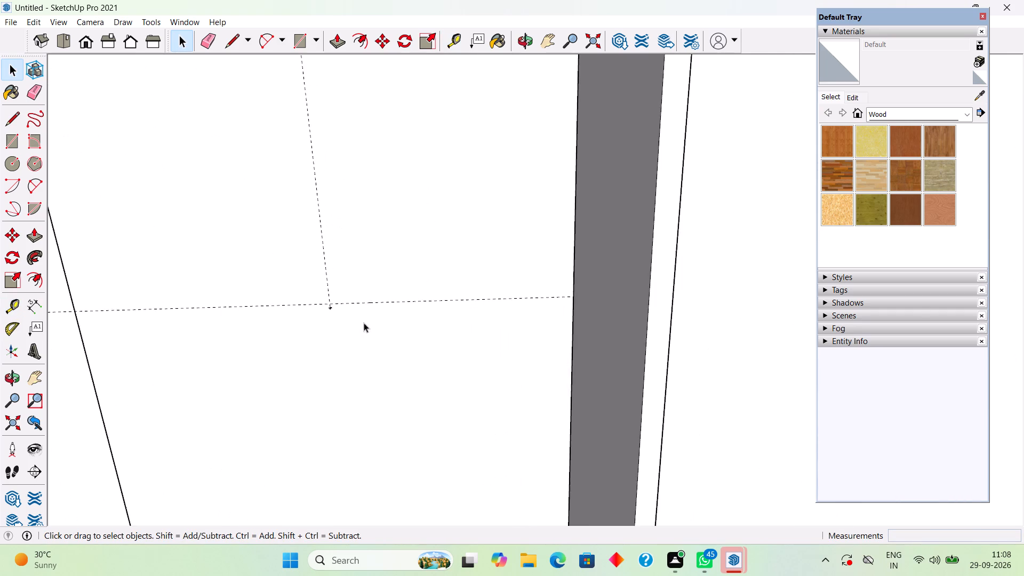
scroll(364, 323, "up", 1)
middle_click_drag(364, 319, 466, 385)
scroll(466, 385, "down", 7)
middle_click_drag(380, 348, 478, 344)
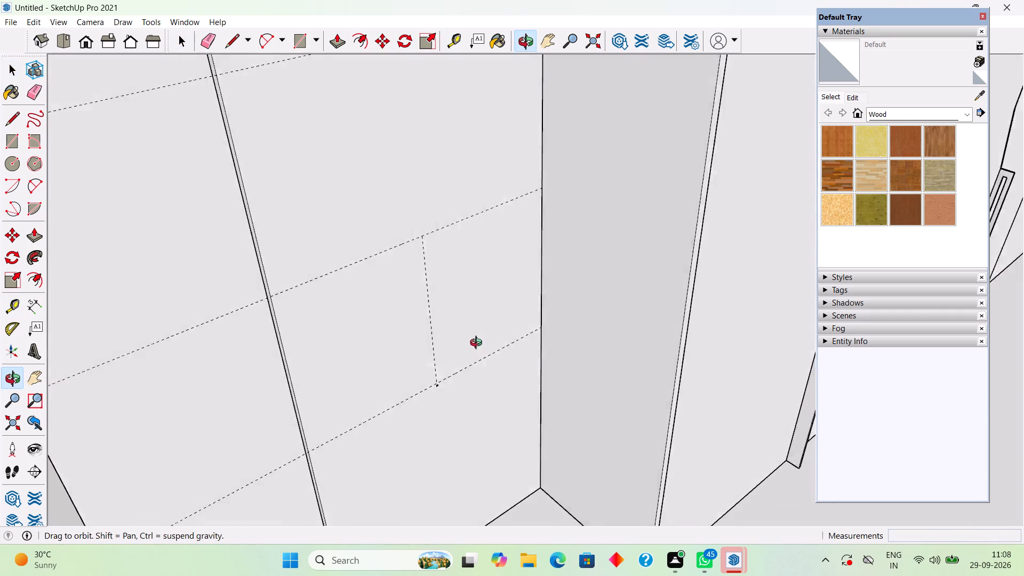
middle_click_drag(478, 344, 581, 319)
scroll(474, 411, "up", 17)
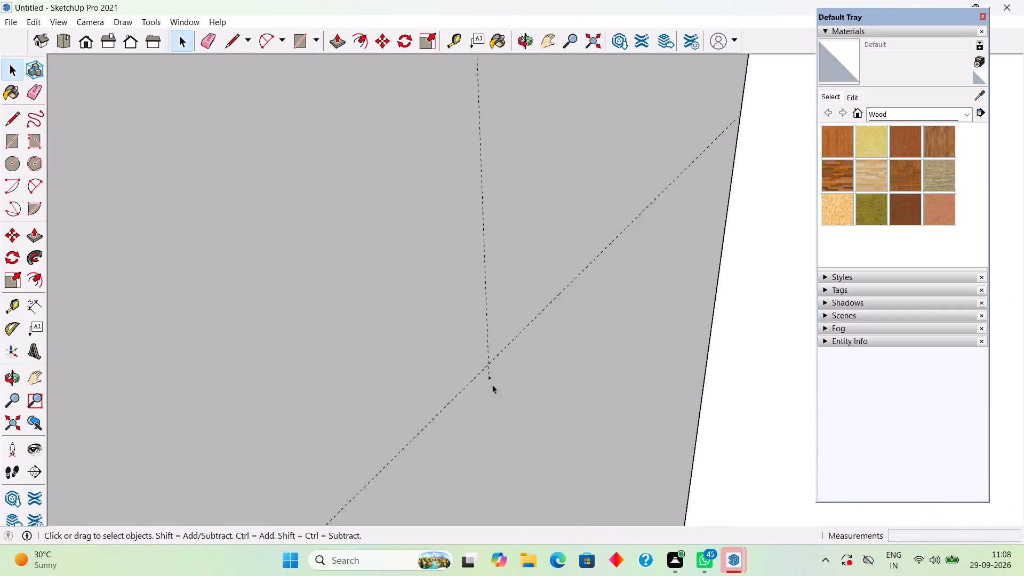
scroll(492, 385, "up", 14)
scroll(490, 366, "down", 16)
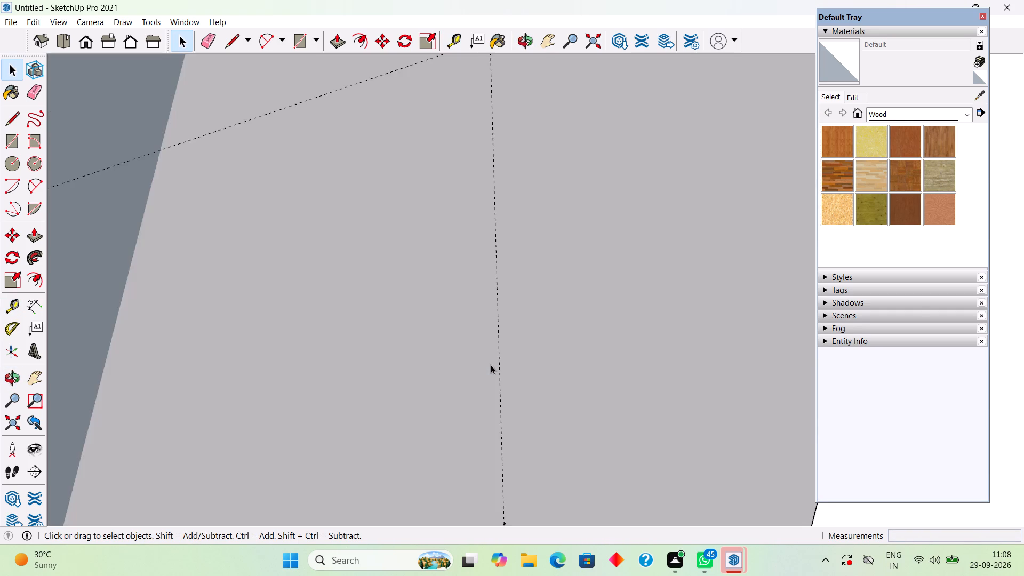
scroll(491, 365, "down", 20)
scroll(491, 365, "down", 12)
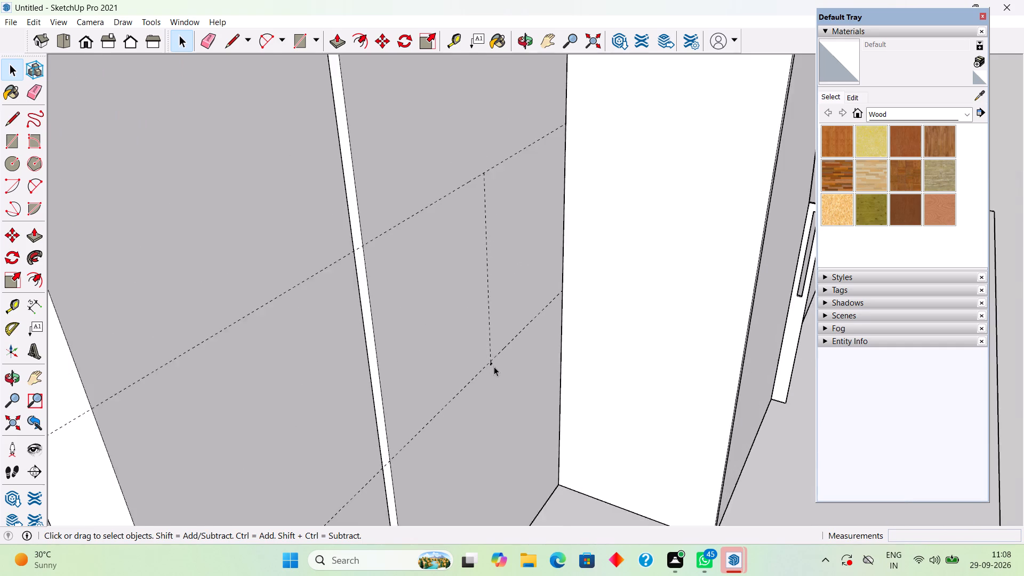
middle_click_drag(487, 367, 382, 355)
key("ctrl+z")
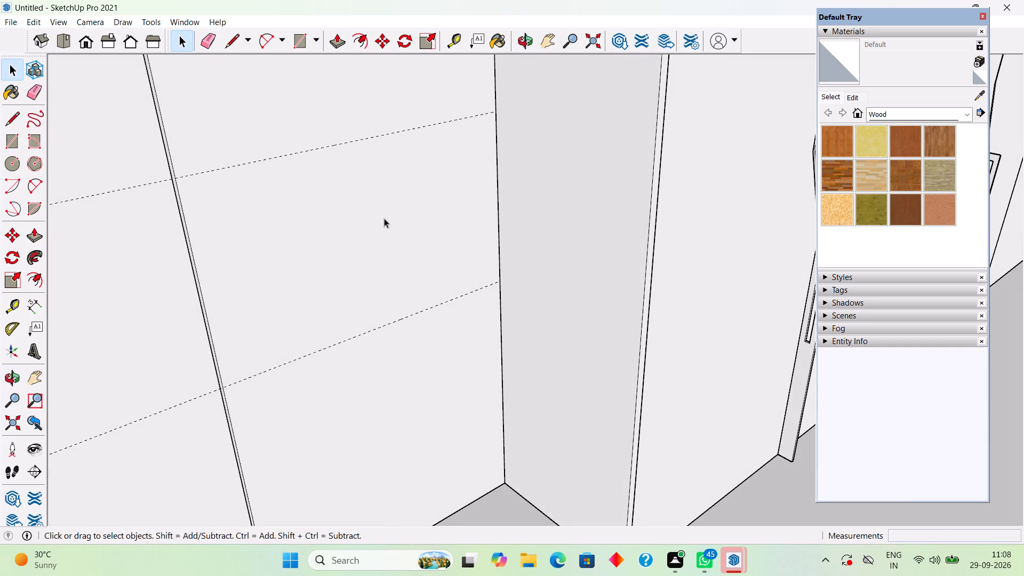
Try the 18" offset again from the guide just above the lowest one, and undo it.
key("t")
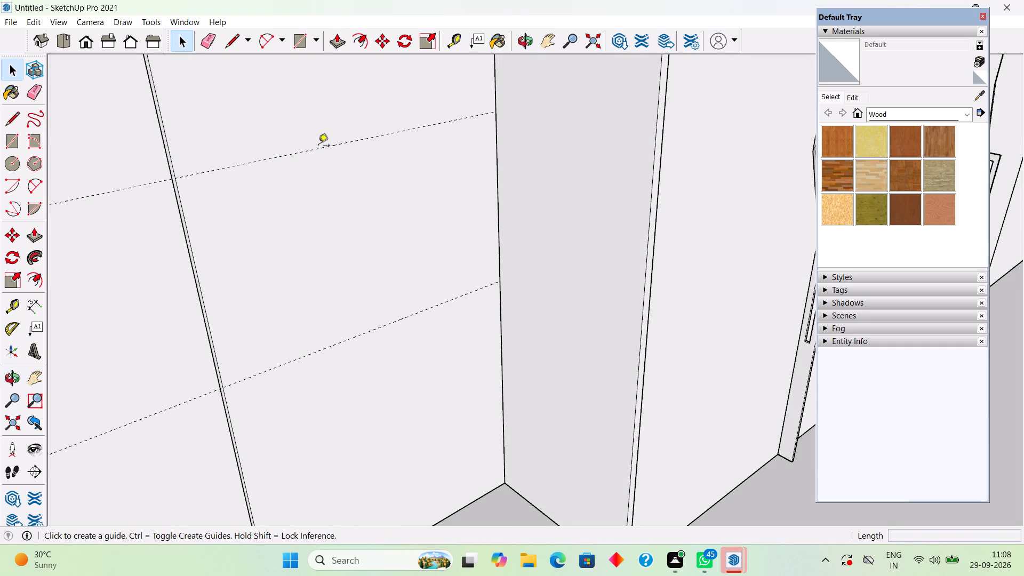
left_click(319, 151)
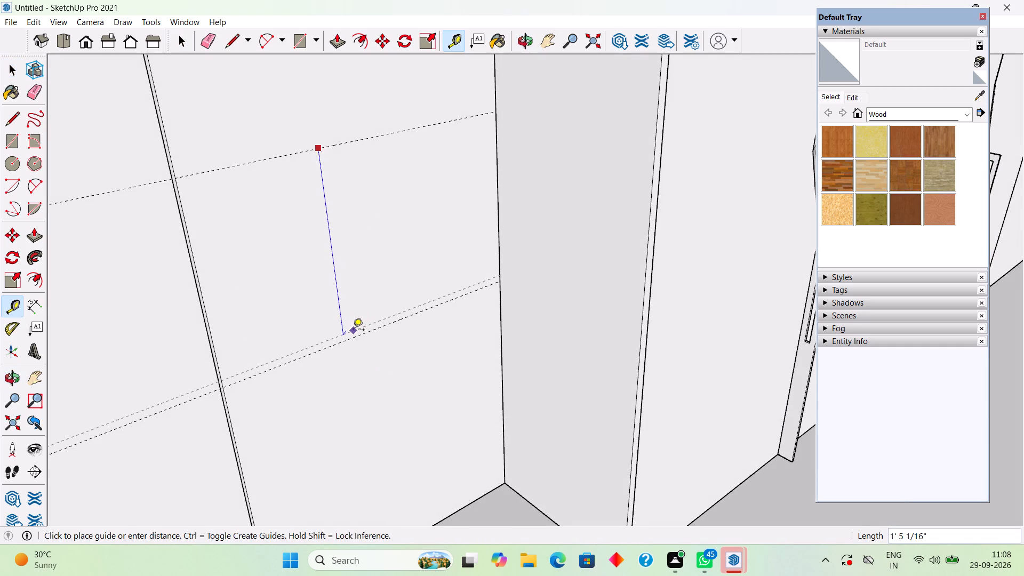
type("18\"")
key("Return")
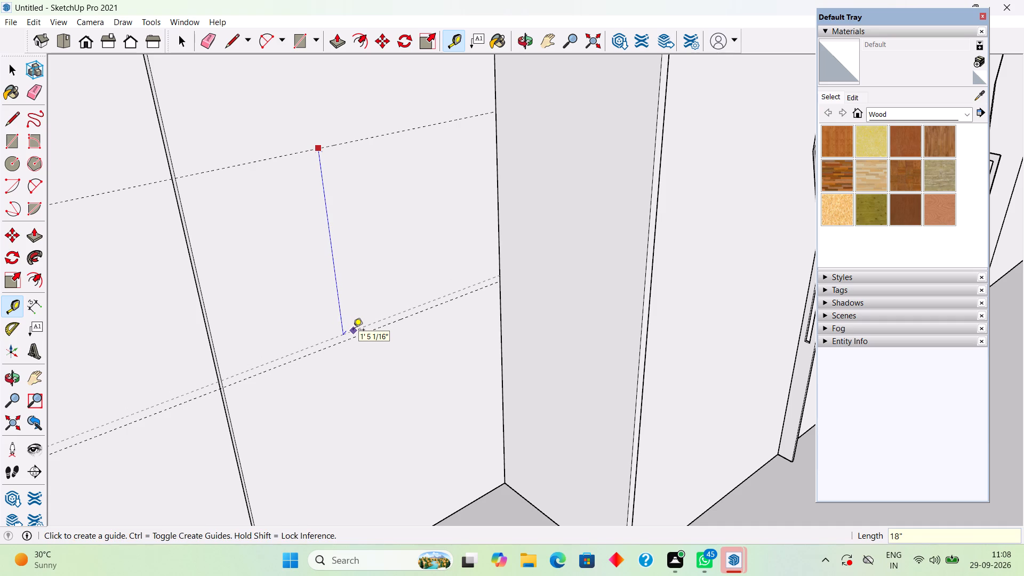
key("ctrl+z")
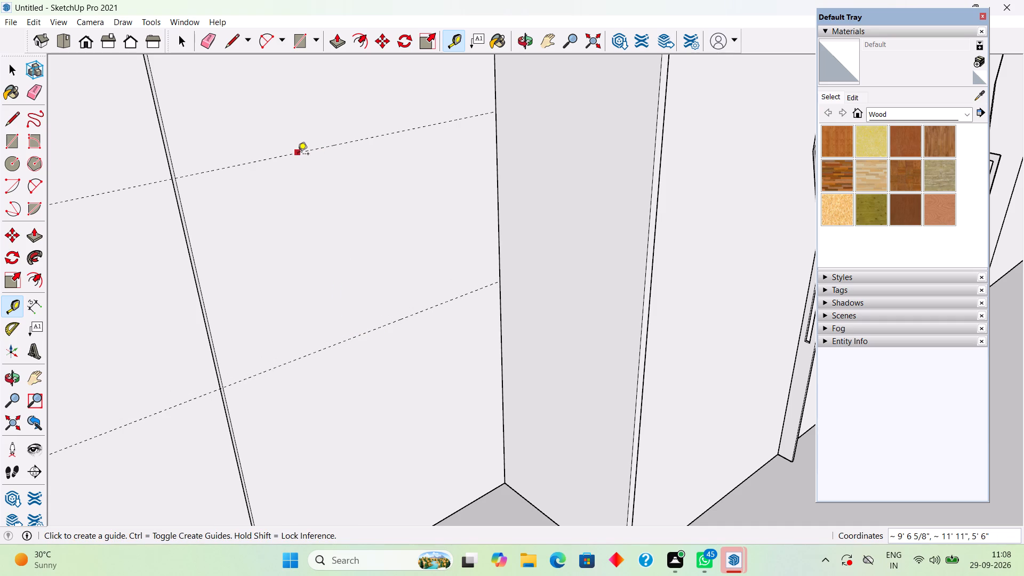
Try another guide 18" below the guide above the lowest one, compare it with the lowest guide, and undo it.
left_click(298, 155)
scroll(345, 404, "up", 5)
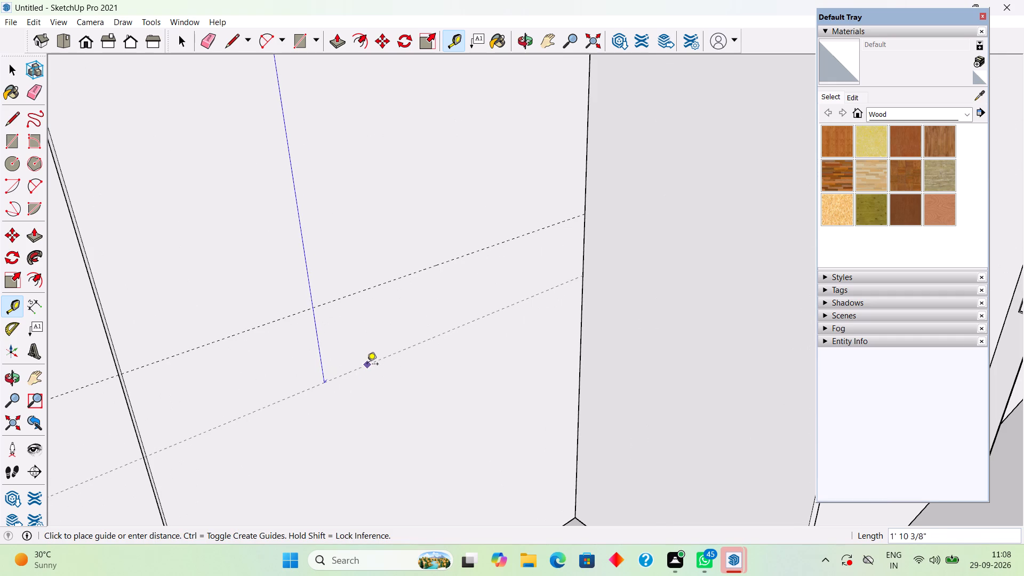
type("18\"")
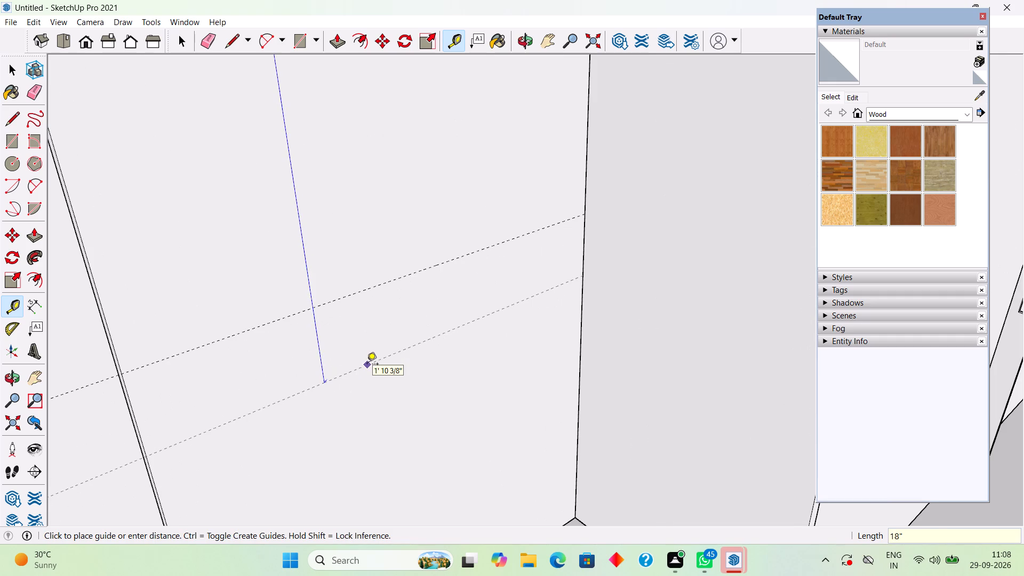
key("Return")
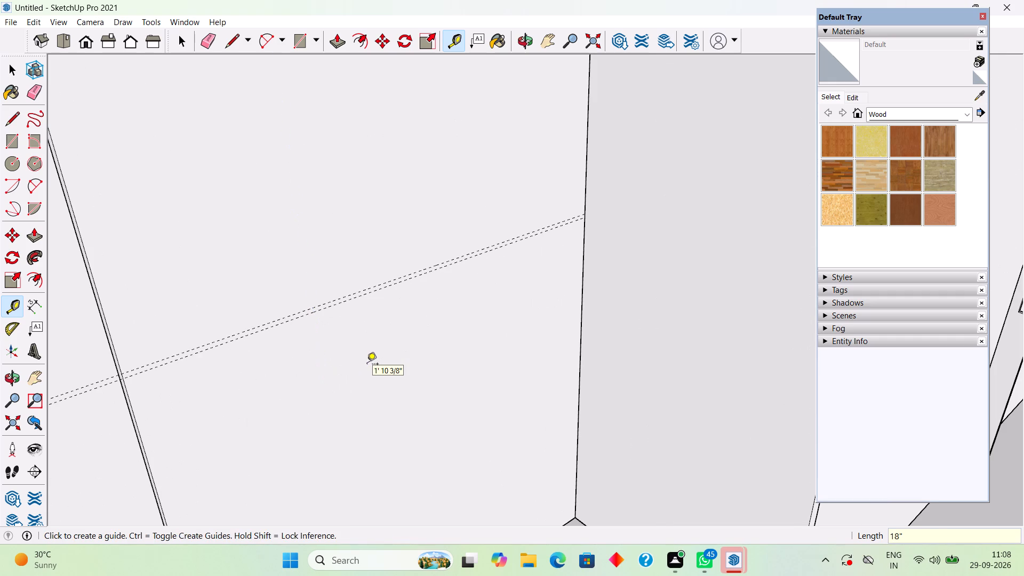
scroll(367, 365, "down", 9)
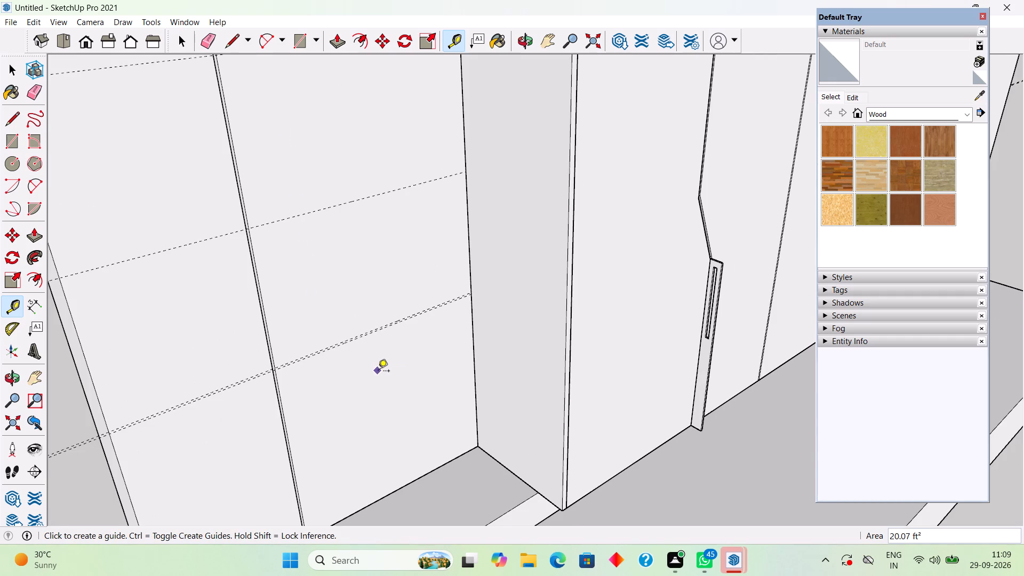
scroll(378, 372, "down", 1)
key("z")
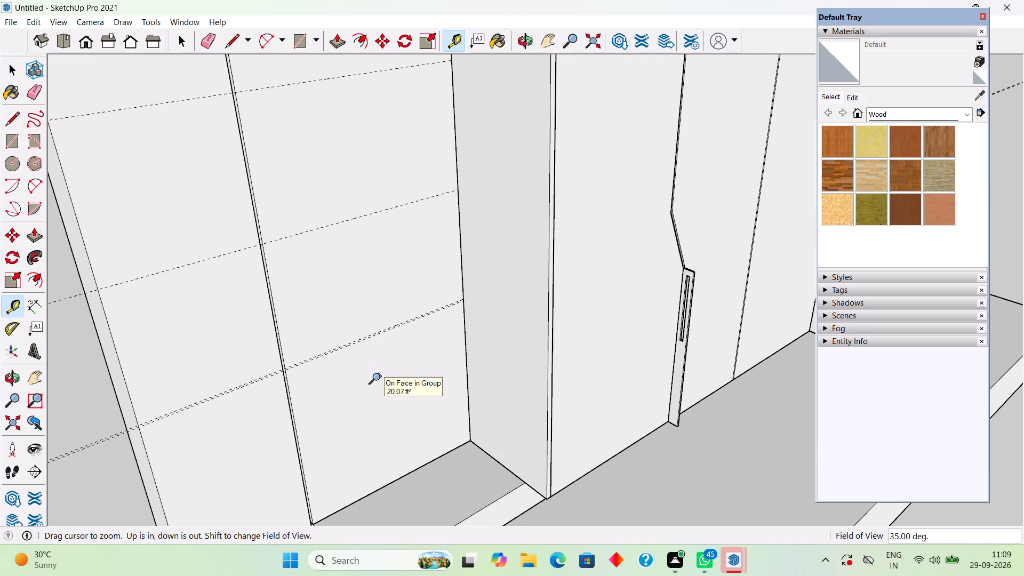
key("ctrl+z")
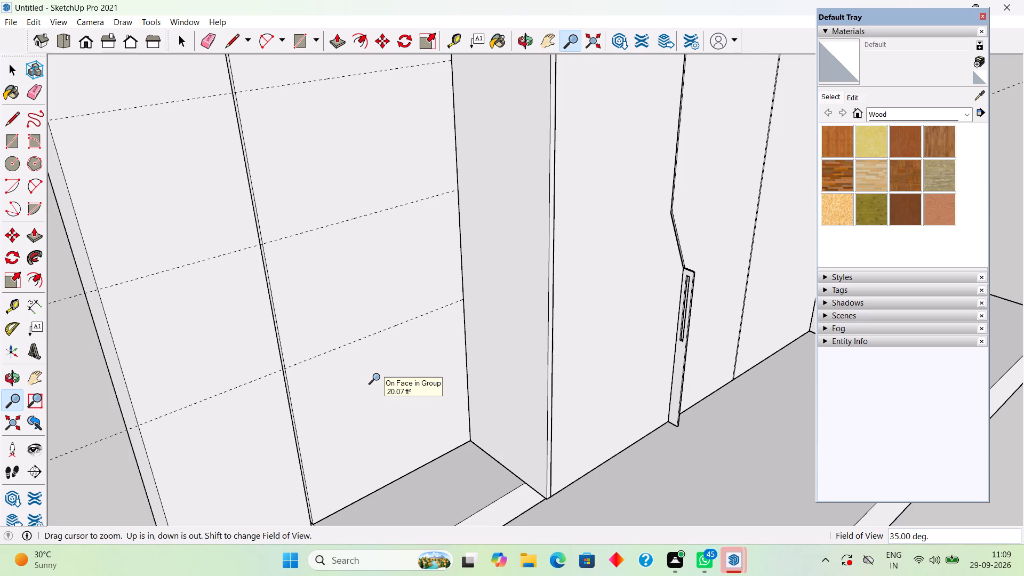
Delete the lowest horizontal guide on the new unit's back panel.
key("space")
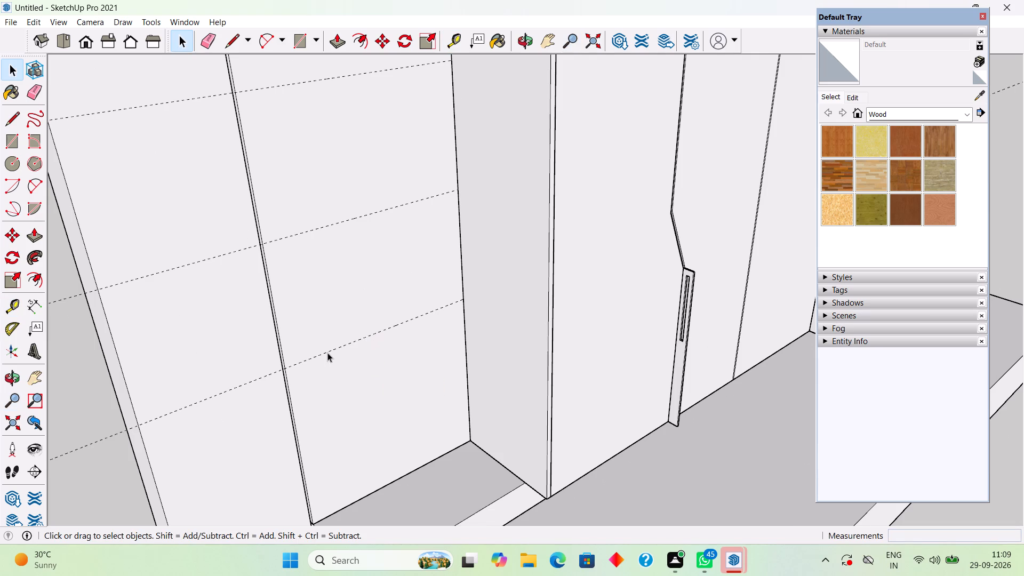
left_click(327, 348)
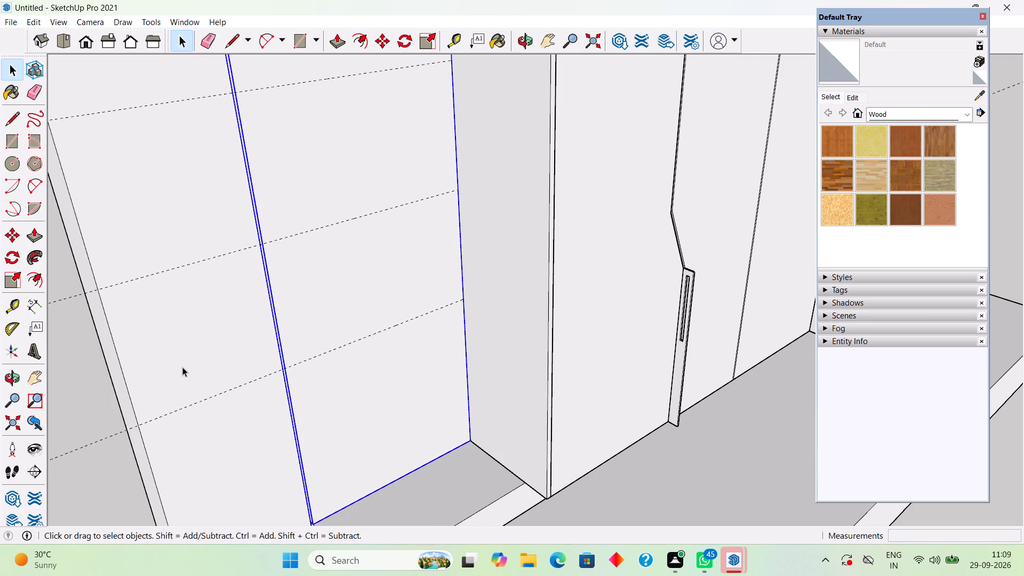
scroll(178, 367, "down", 3)
left_click(121, 412)
left_click(118, 421)
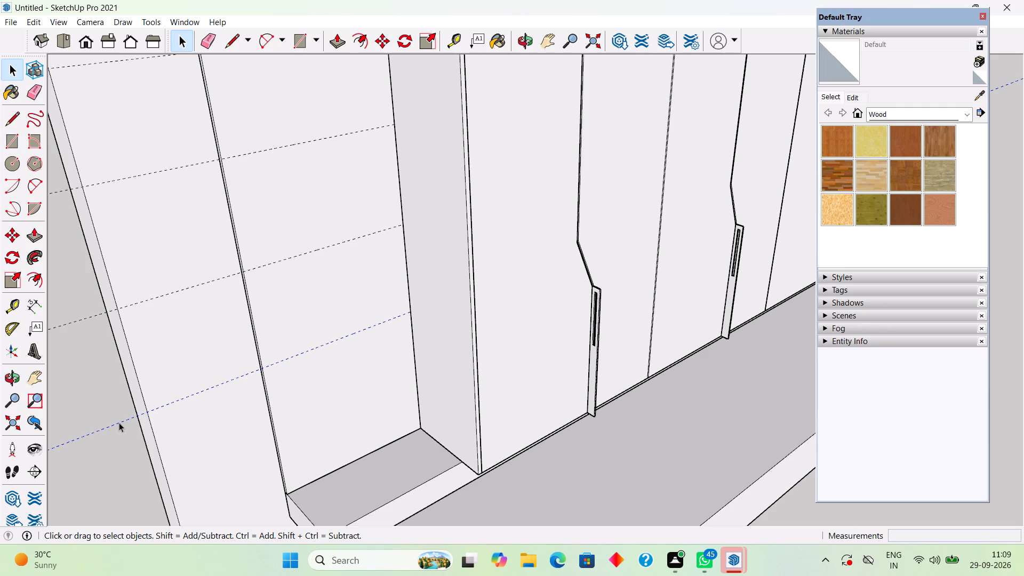
key("Delete")
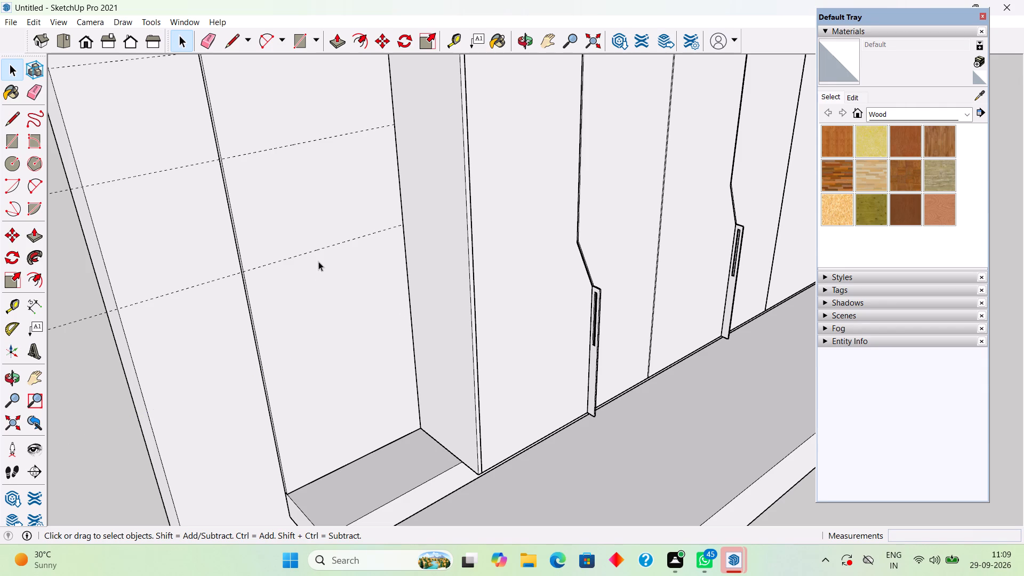
Add a guide 18" below the lowest remaining horizontal guide on the back panel.
key("t")
left_click(318, 253)
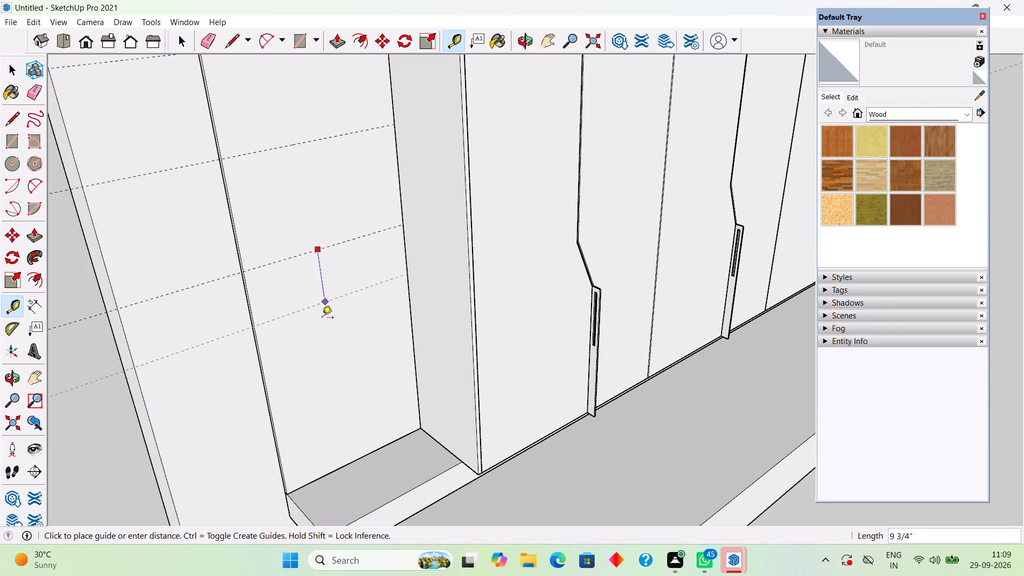
type("18\"")
key("Return")
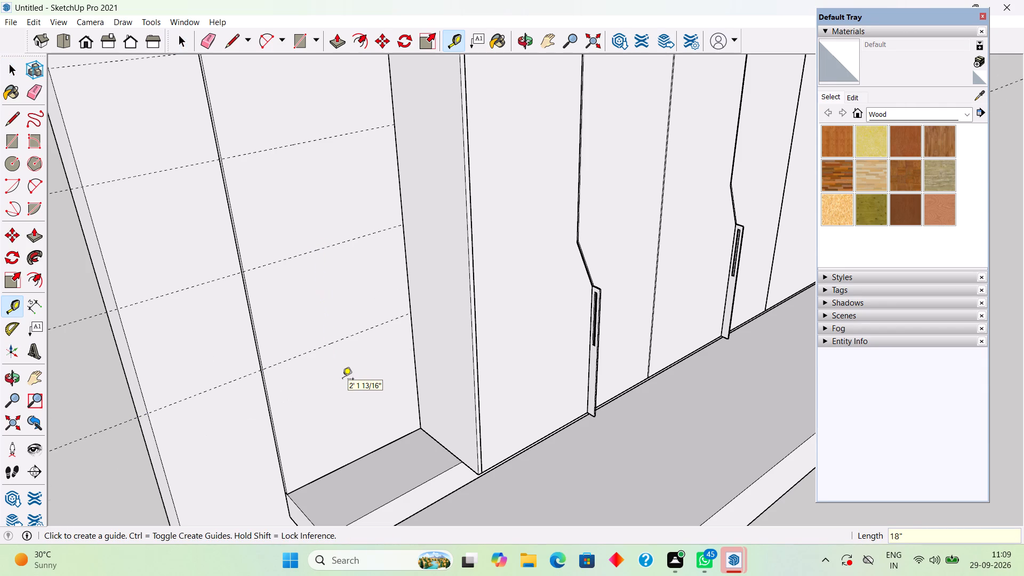
key("space")
Examine the back panel's guides, checking the one level with the horizontal split line of the cabinet doors.
scroll(342, 380, "down", 7)
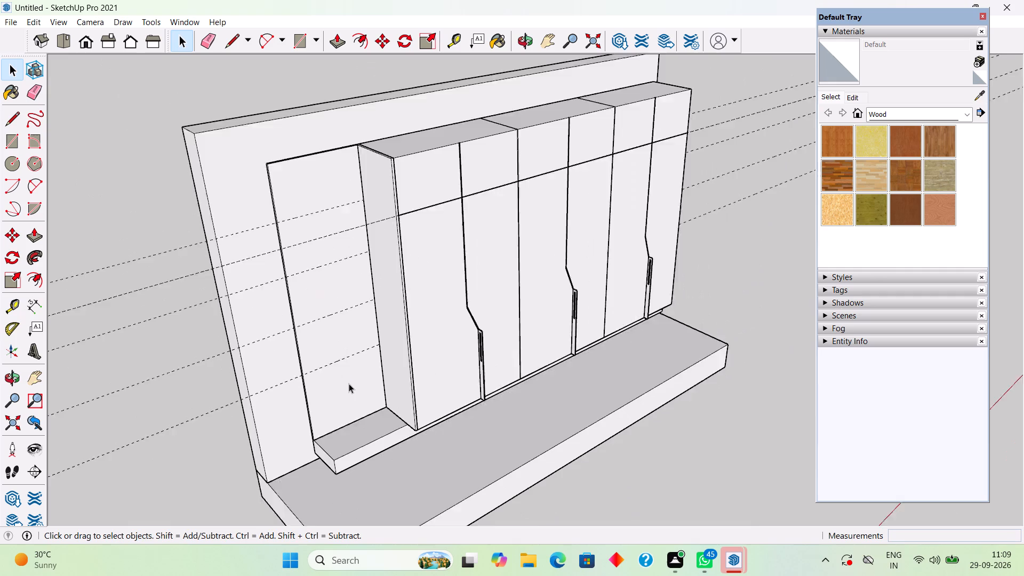
scroll(349, 383, "down", 2)
middle_click_drag(299, 361, 200, 334)
scroll(282, 290, "up", 3)
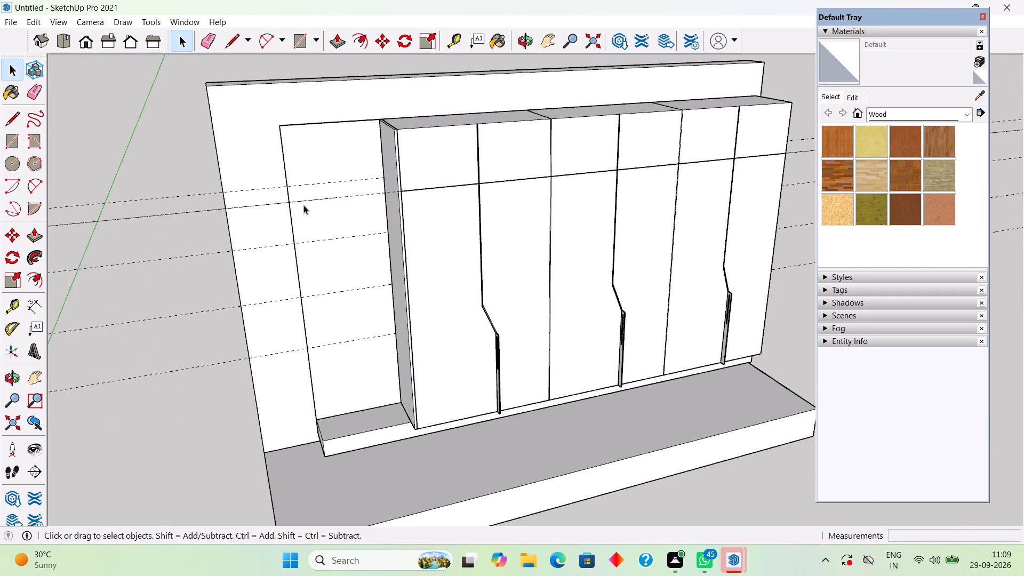
middle_click_drag(303, 204, 293, 115)
scroll(292, 108, "up", 1)
scroll(369, 143, "up", 4)
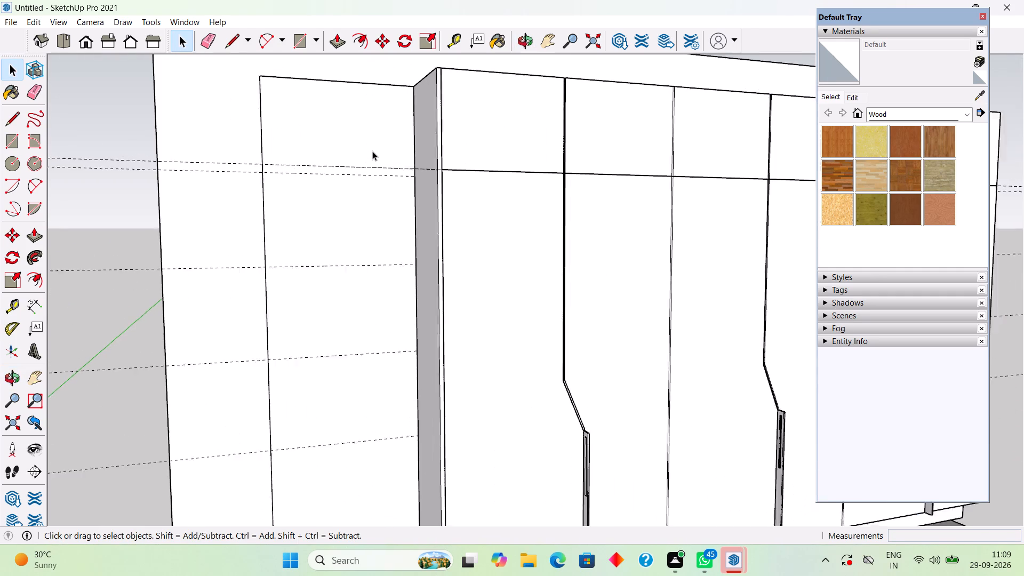
scroll(372, 151, "up", 3)
left_click(375, 167)
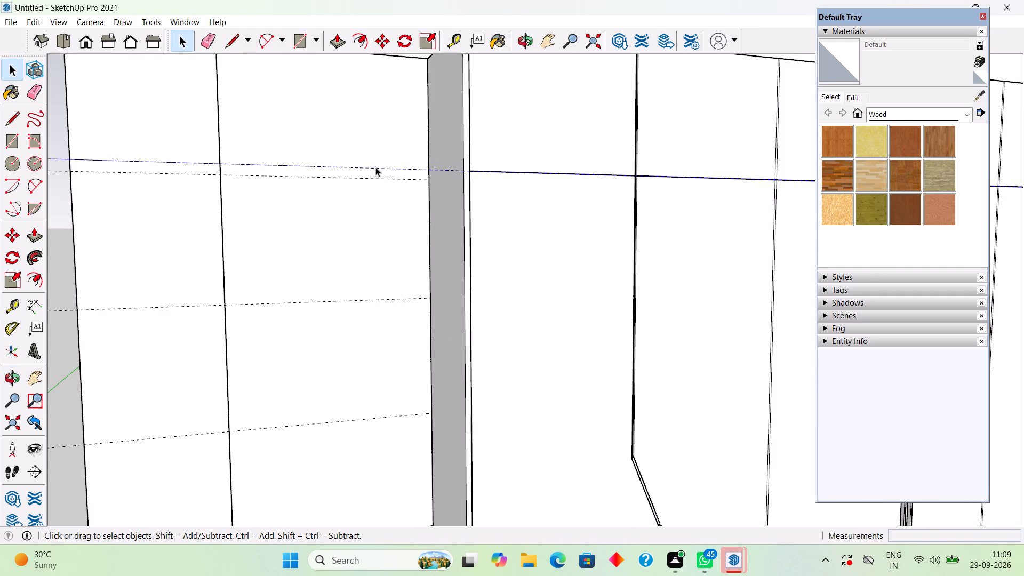
left_click(55, 196)
Draw a 2-point arc from the back panel's outer top corner to the first bay's top front corner, with a 9" bulge.
scroll(63, 189, "down", 10)
middle_click_drag(193, 189, 235, 296)
scroll(231, 291, "down", 3)
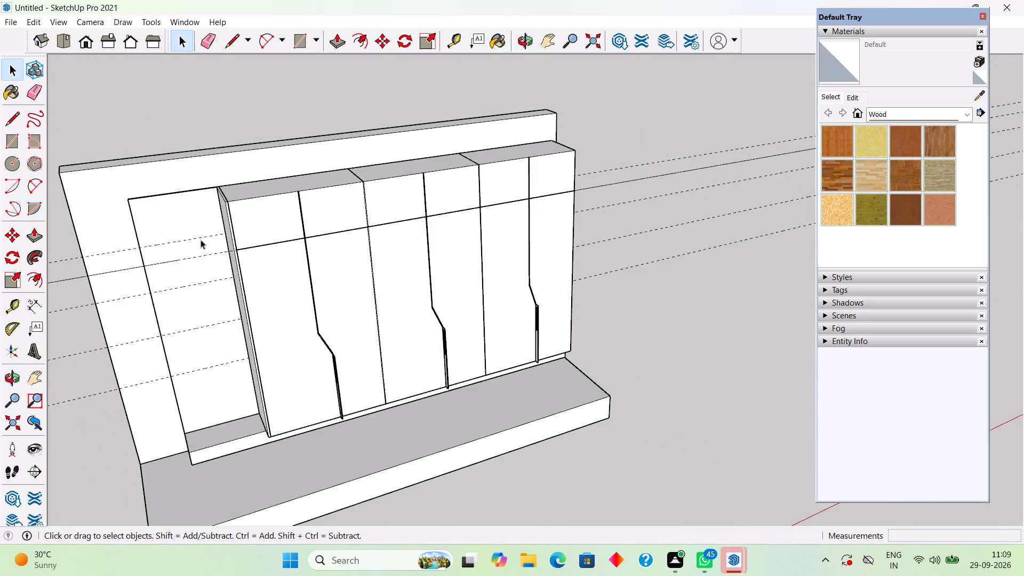
middle_click_drag(182, 181, 251, 263)
scroll(145, 266, "up", 3)
middle_click_drag(212, 299, 236, 334)
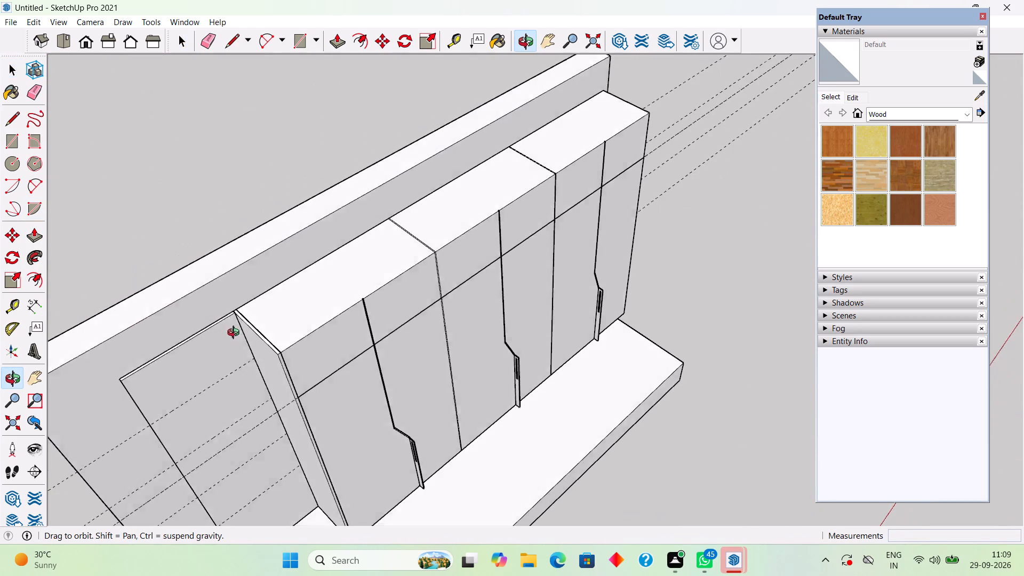
middle_click_drag(236, 334, 237, 335)
scroll(221, 358, "up", 2)
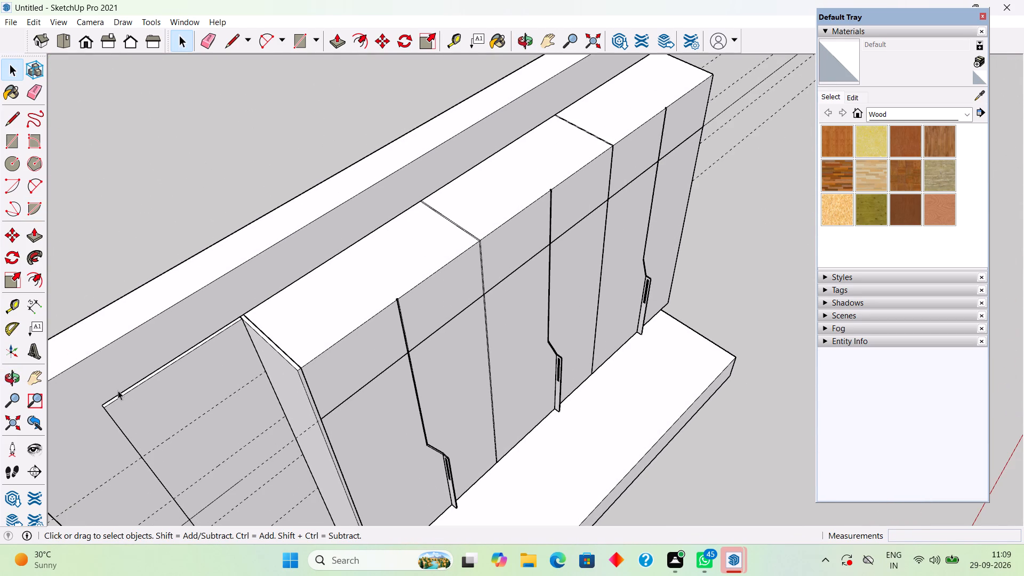
middle_click_drag(154, 406, 252, 381)
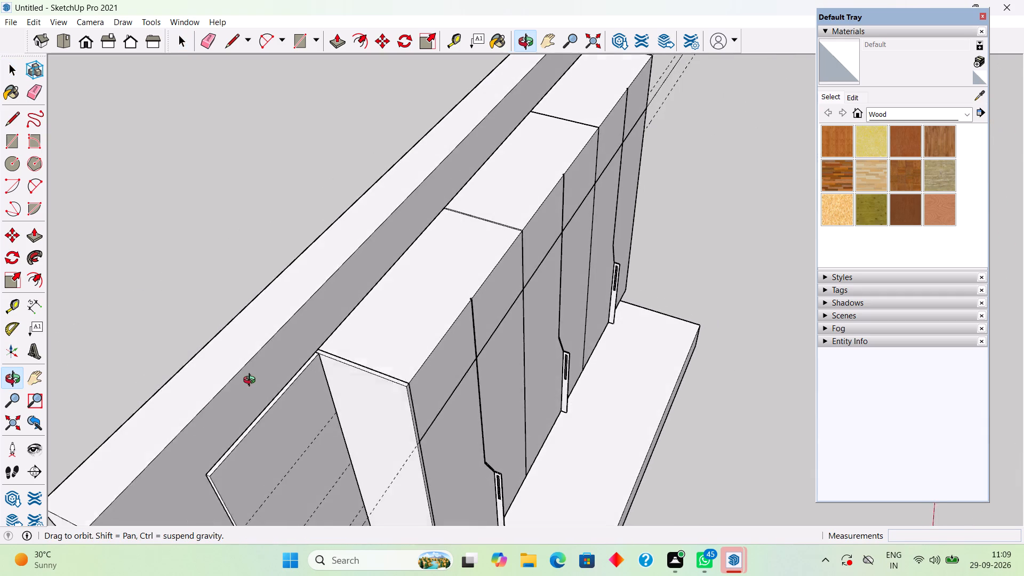
middle_click_drag(252, 381, 192, 367)
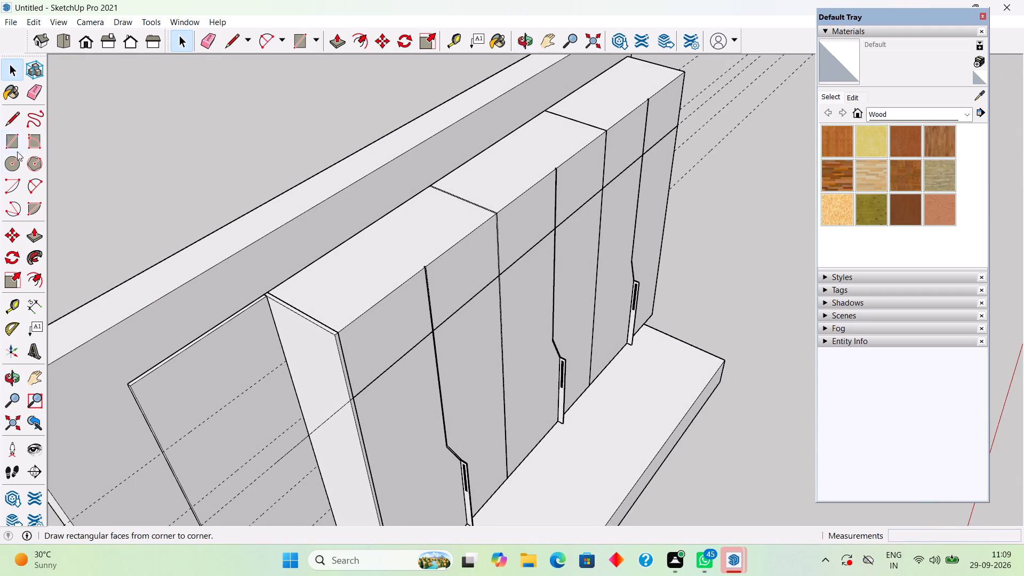
left_click(36, 187)
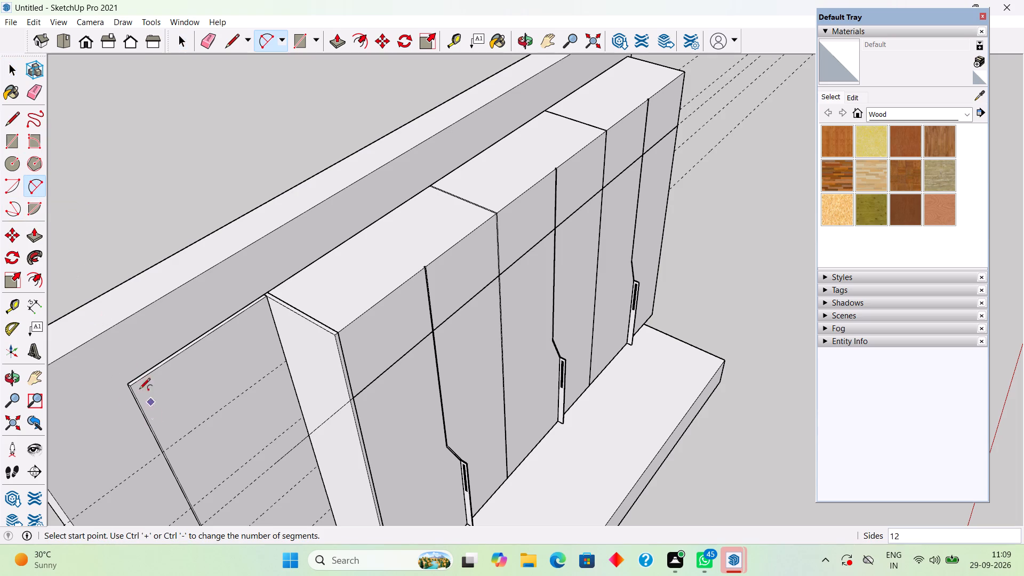
scroll(128, 406, "up", 9)
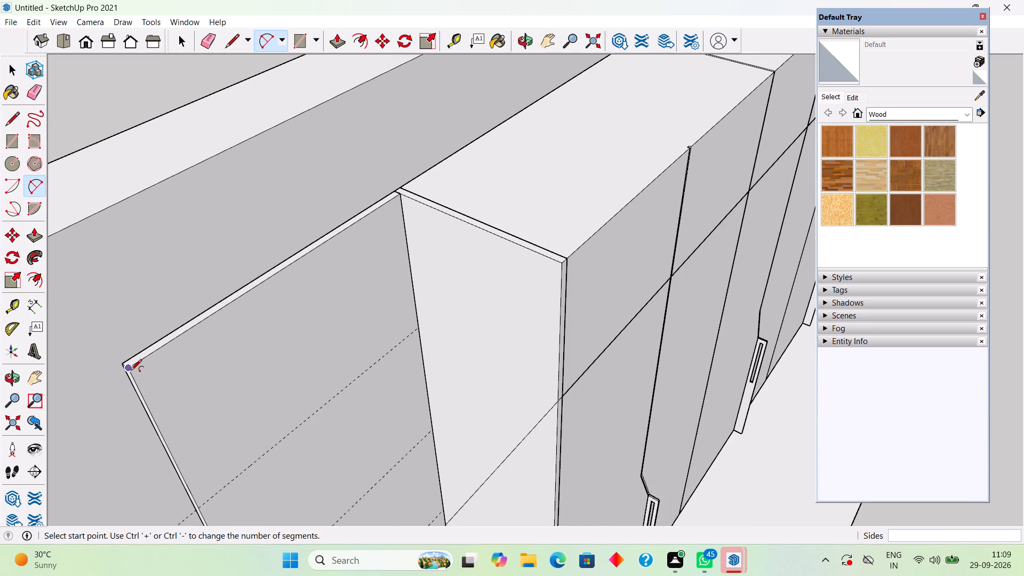
left_click(130, 371)
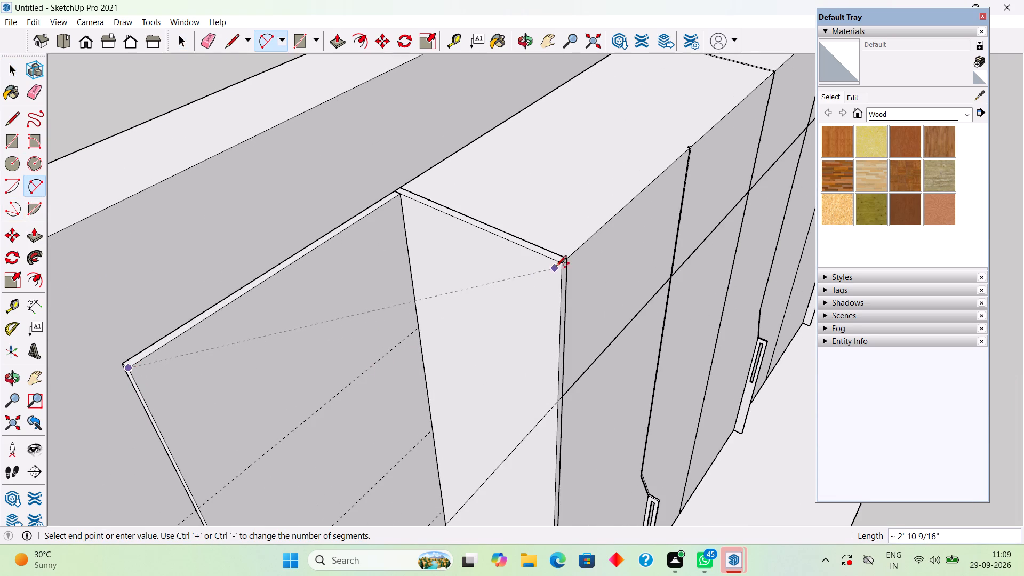
left_click(559, 266)
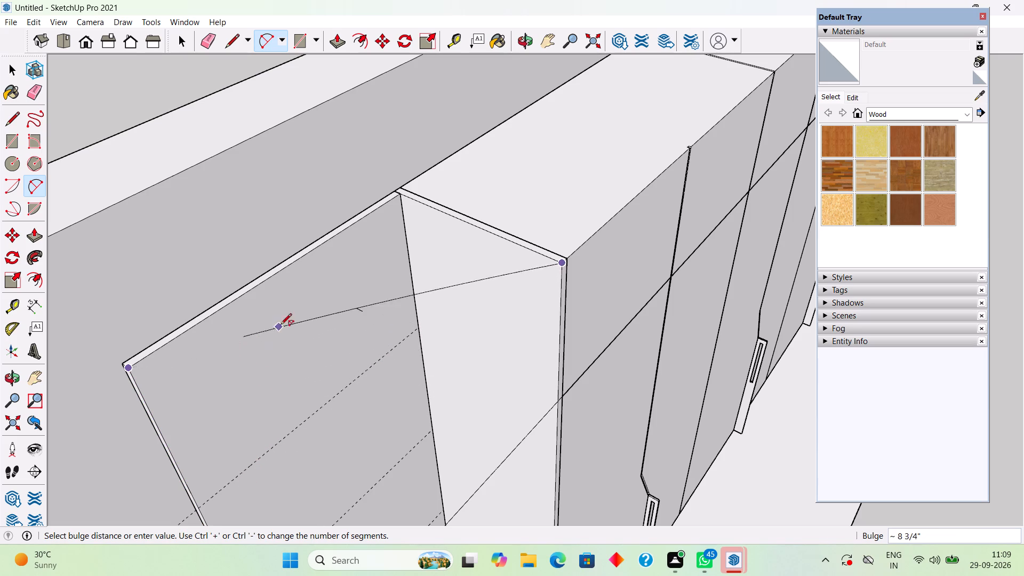
scroll(252, 464, "up", 5)
scroll(253, 463, "down", 9)
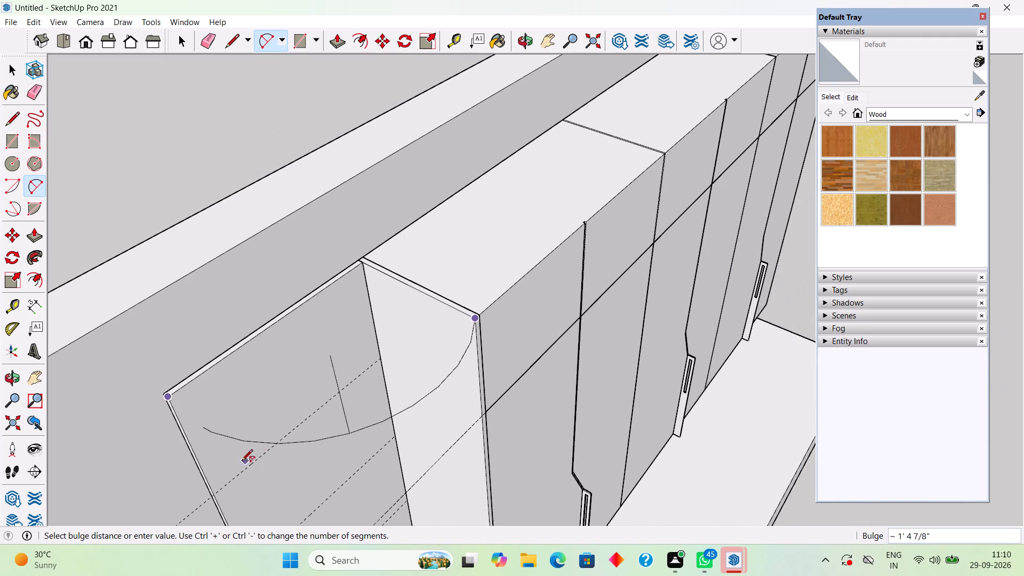
left_click(214, 455)
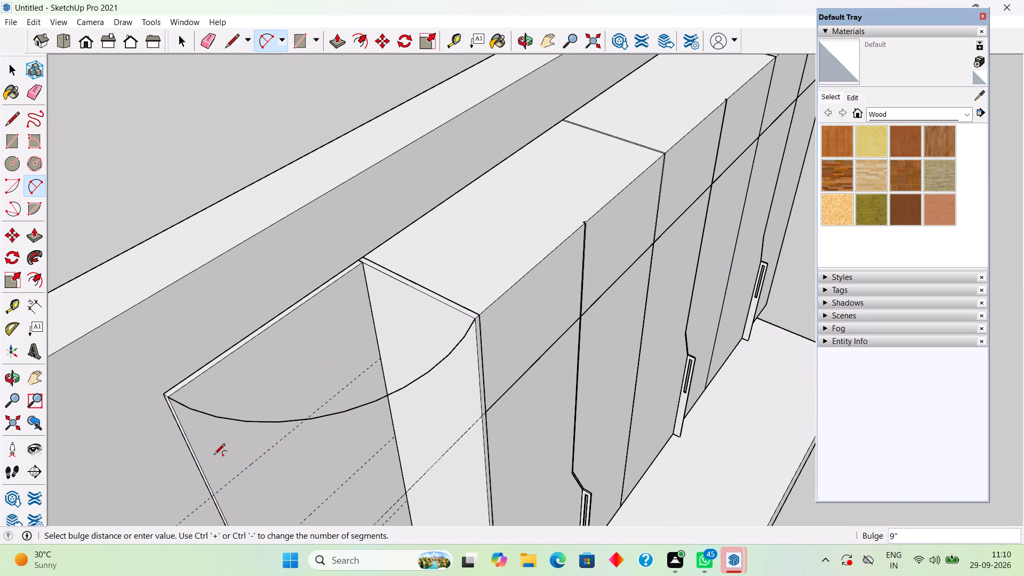
key("space")
Examine the new arc from below and above to check how it lies relative to the panels' top edges.
middle_click_drag(307, 430, 337, 213)
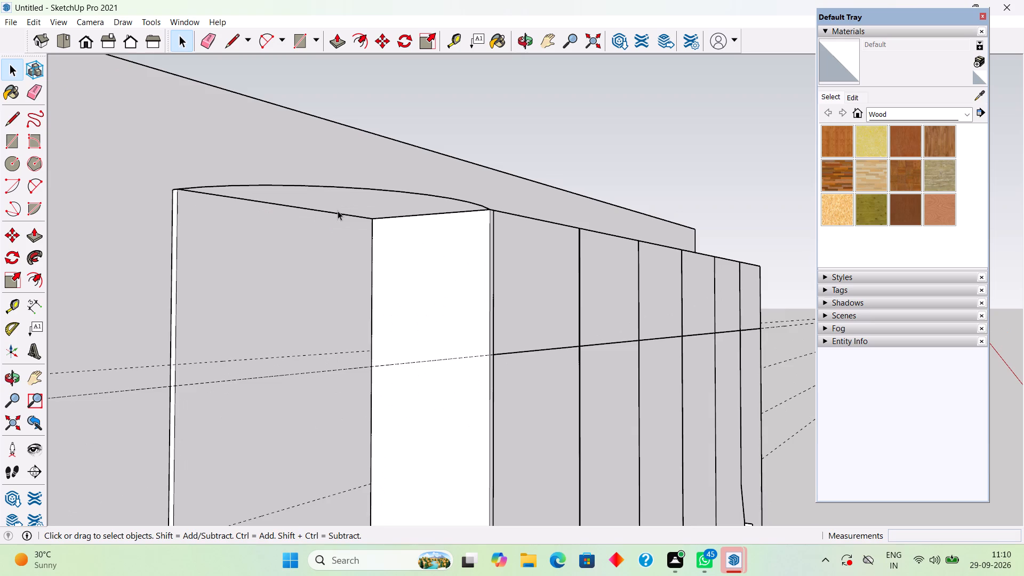
scroll(339, 209, "up", 4)
middle_click_drag(341, 208, 290, 370)
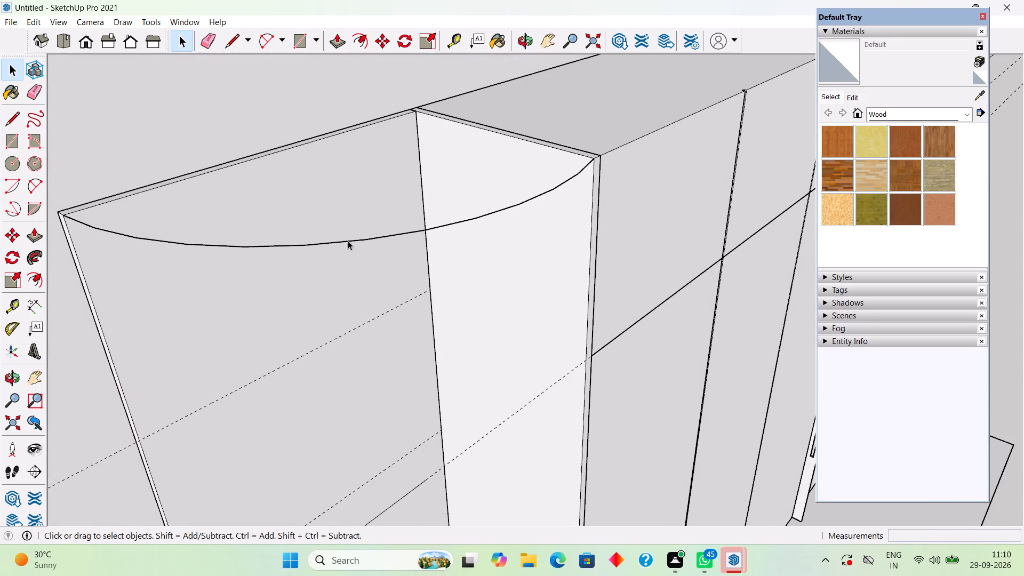
middle_click_drag(374, 276, 373, 201)
scroll(368, 207, "up", 3)
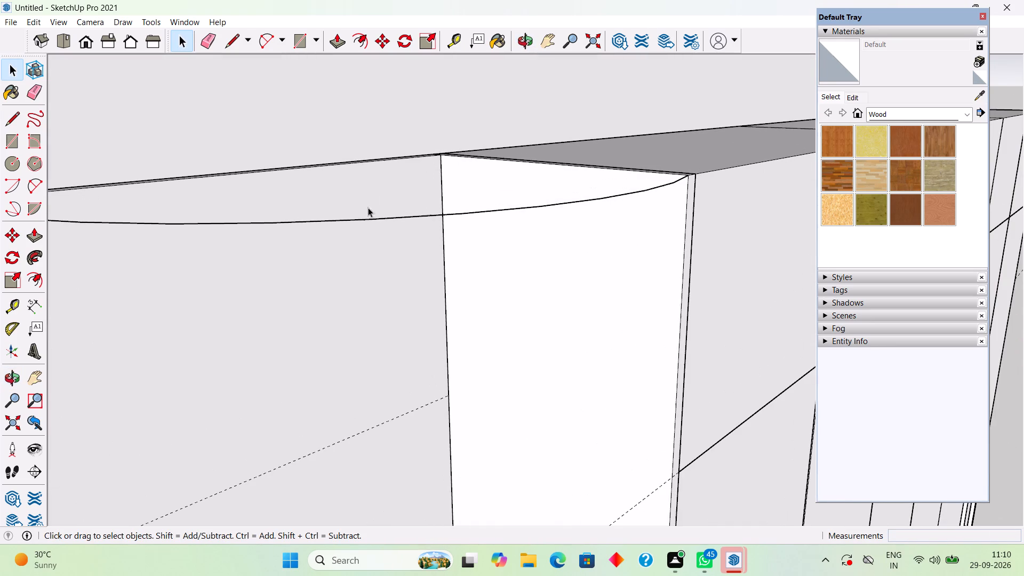
middle_click_drag(382, 226, 382, 179)
scroll(382, 181, "up", 1)
middle_click_drag(379, 187, 382, 169)
scroll(381, 171, "up", 1)
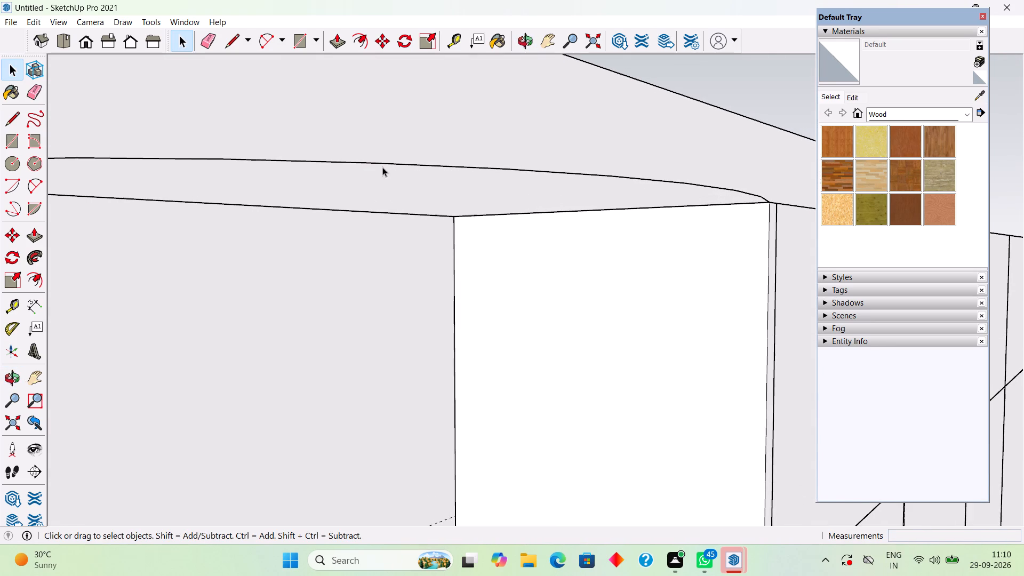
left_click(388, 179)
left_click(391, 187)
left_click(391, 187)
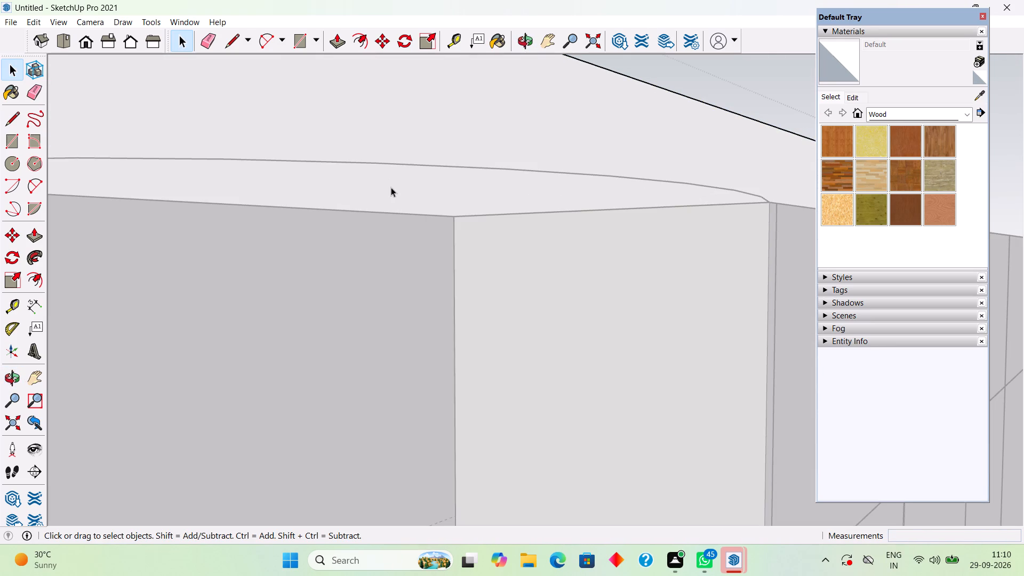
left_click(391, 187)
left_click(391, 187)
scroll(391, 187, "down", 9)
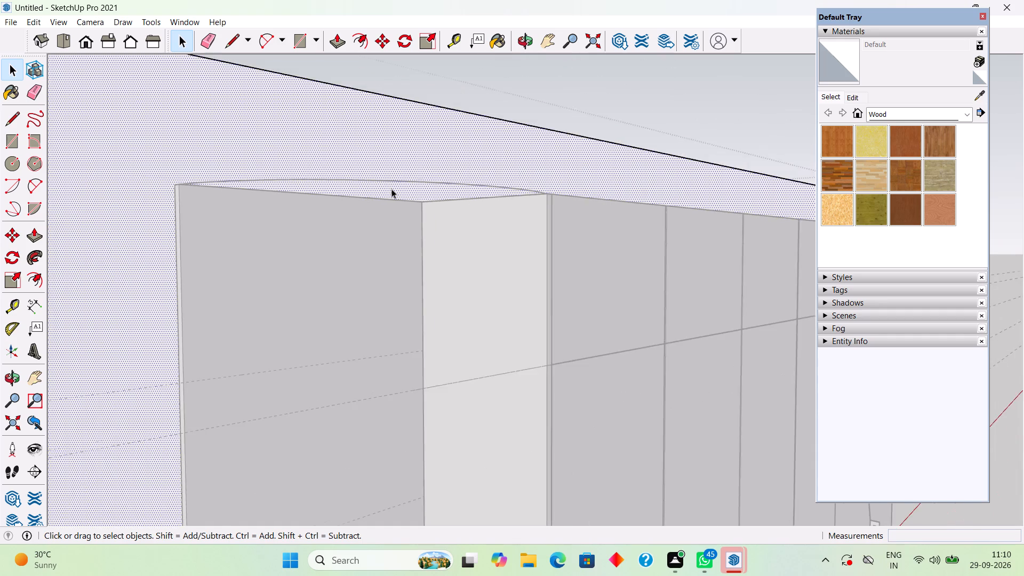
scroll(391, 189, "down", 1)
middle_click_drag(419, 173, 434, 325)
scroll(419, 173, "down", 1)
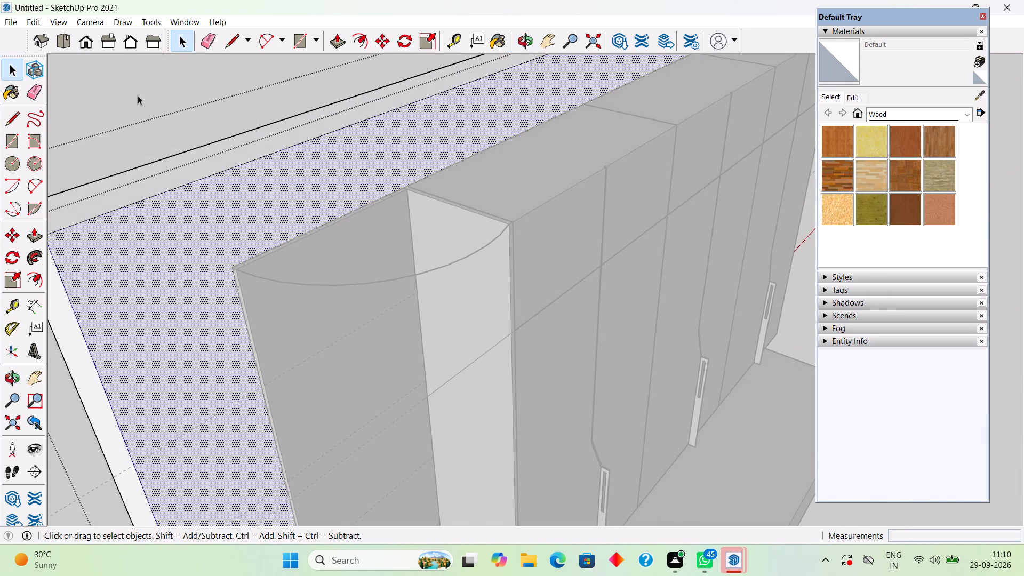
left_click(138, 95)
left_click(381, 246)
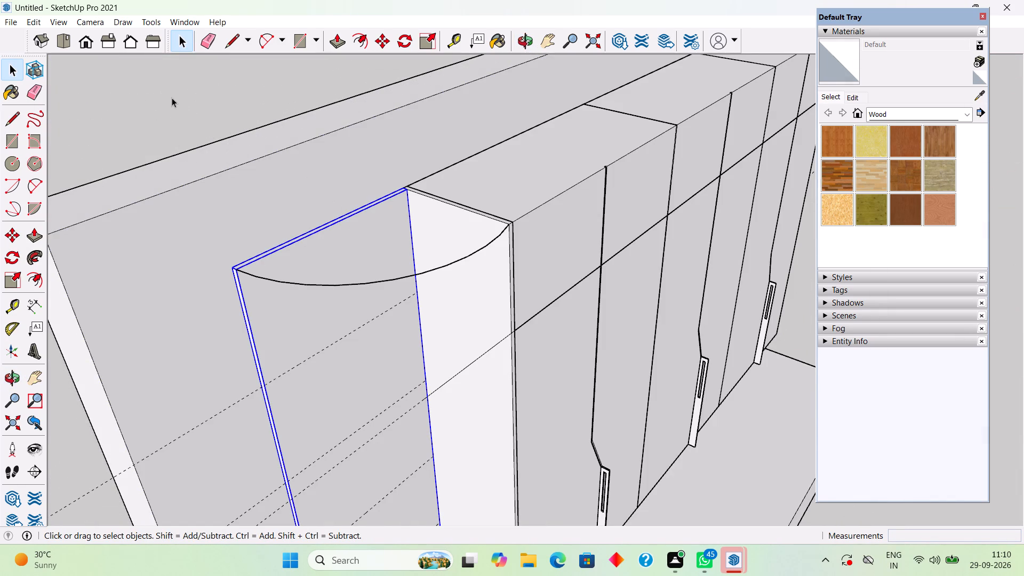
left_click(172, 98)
Select the new arc and examine its curve between the back panel and the first bay from above.
middle_click_drag(381, 243, 404, 295)
scroll(420, 313, "up", 4)
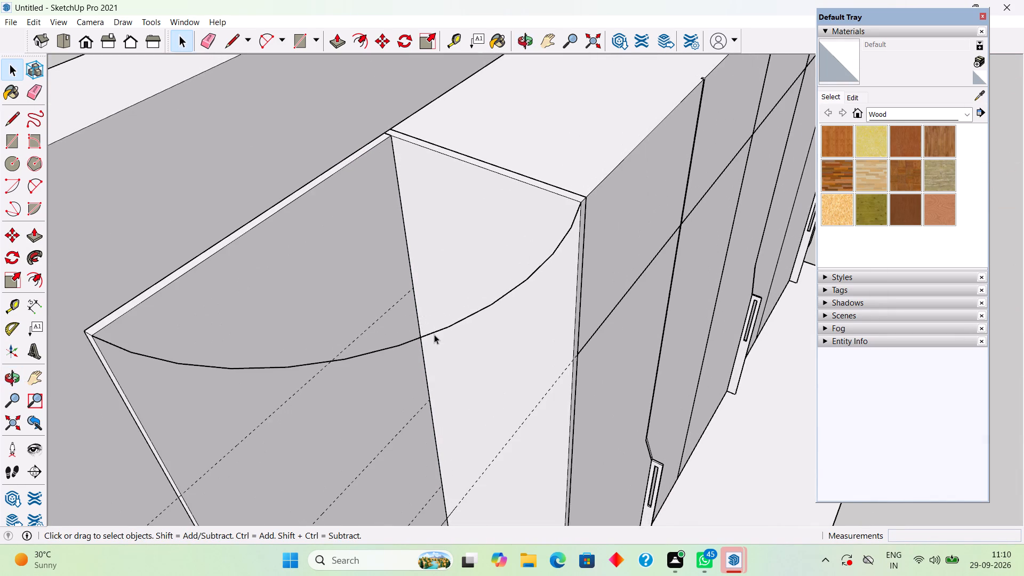
scroll(434, 334, "up", 2)
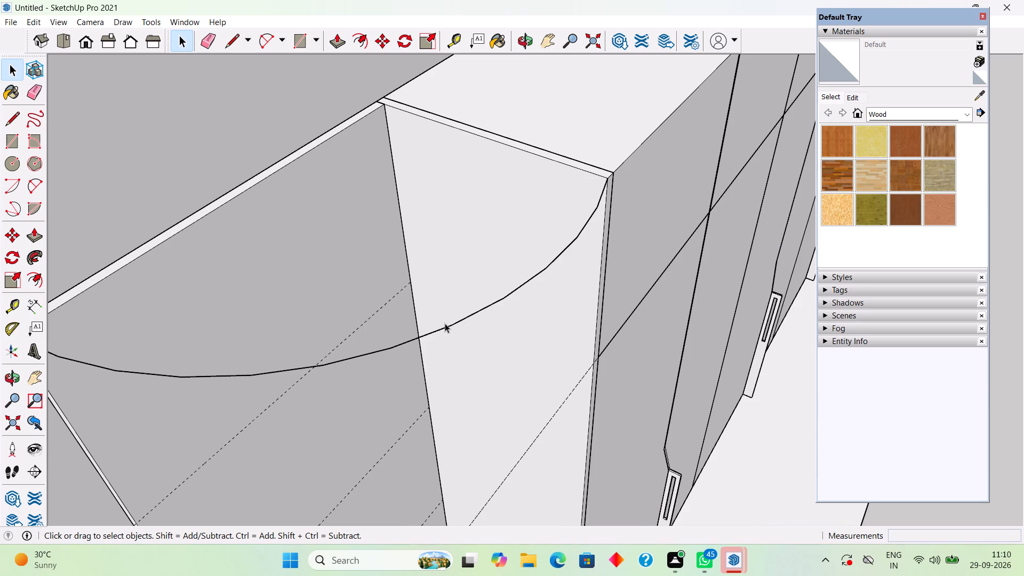
left_click(445, 325)
scroll(446, 322, "down", 4)
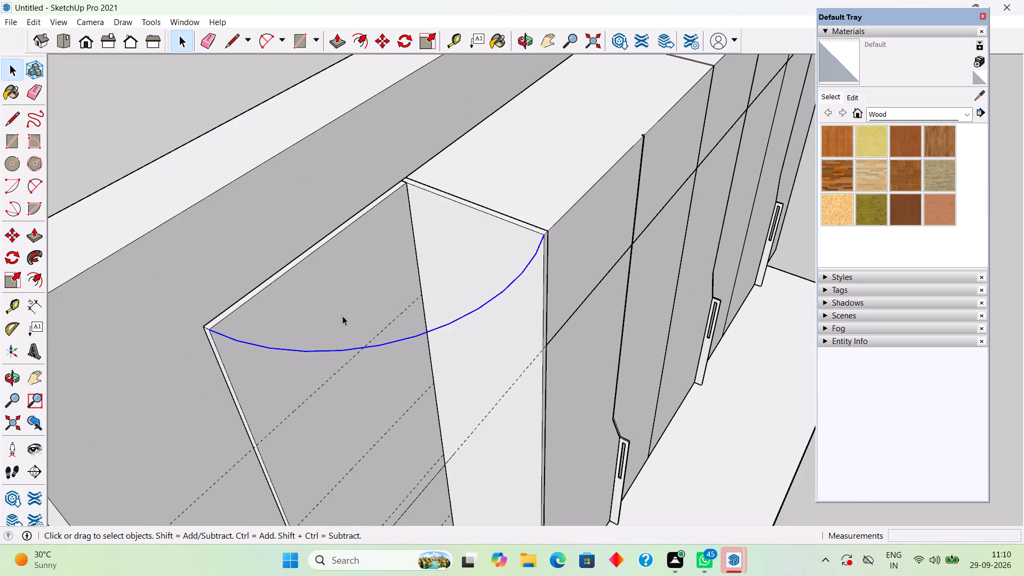
middle_click_drag(342, 316, 372, 446)
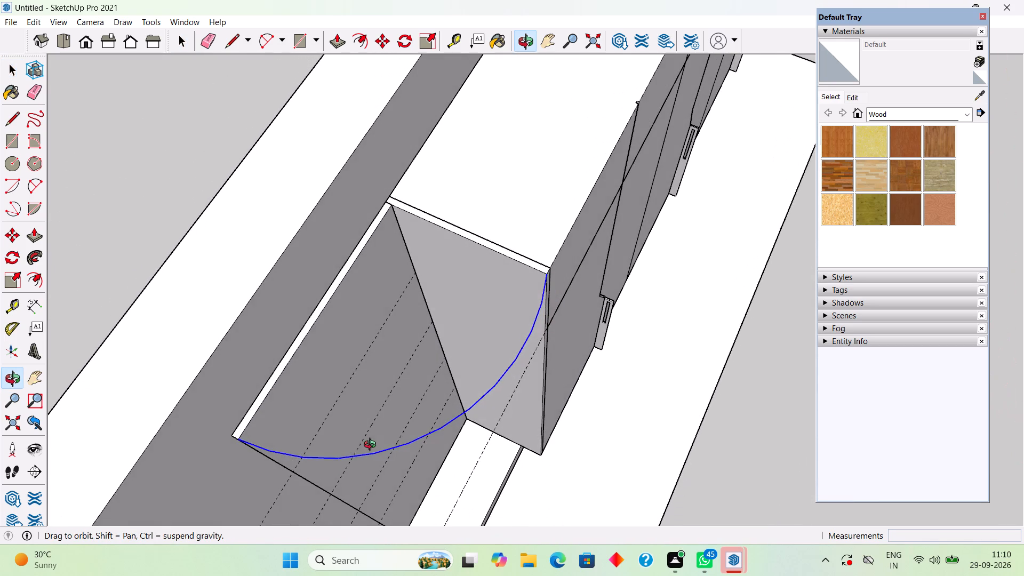
middle_click_drag(372, 446, 372, 446)
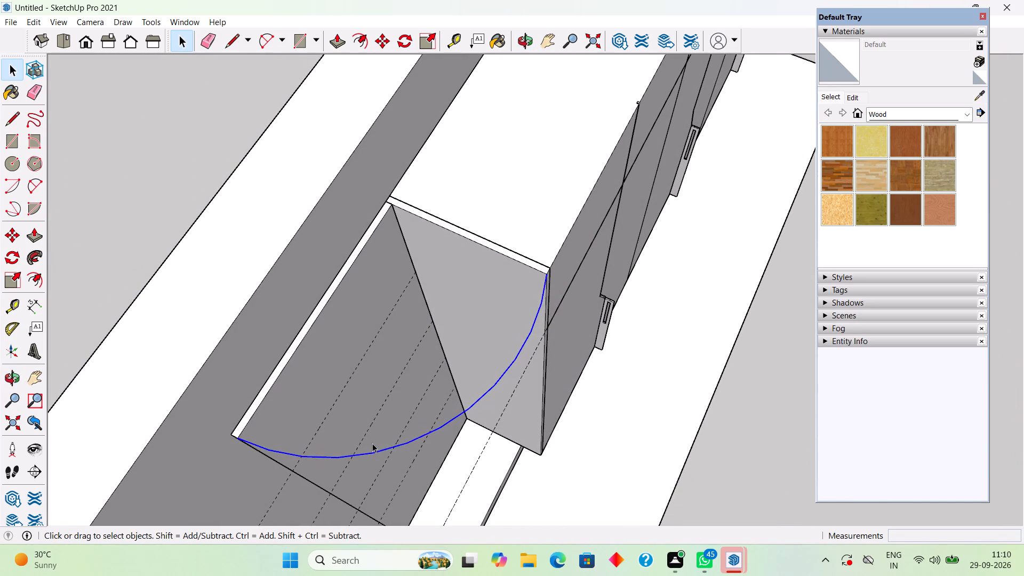
key("Escape")
Delete the selected arc between the back panel and the first bay.
key("Delete")
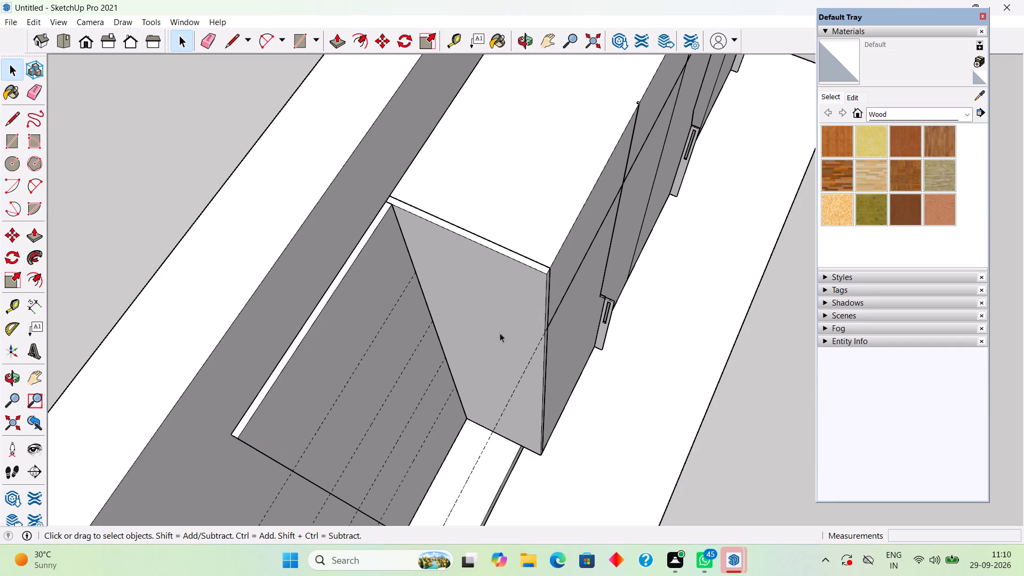
Enter 90 sides and draw a 2-point arc from the back panel's outer top corner to the first bay's top front corner, bulging about 5 9/16".
key("a")
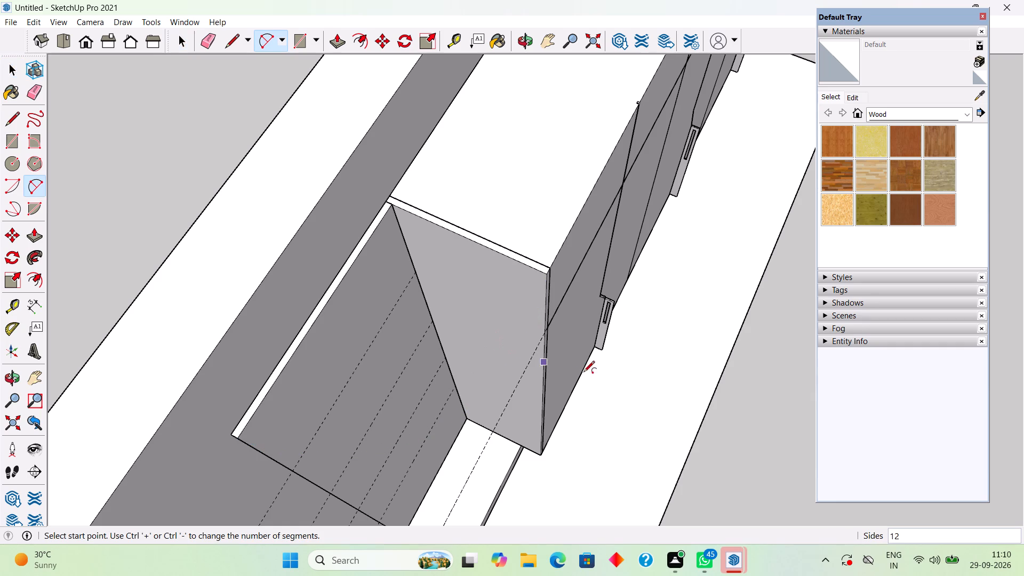
left_click(906, 534)
key("9")
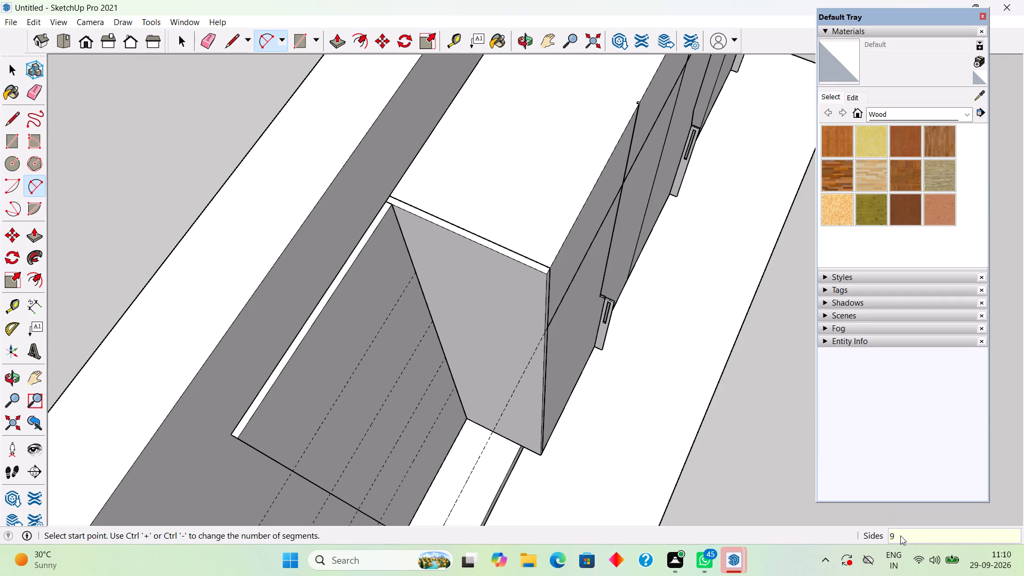
key("0")
left_click(238, 438)
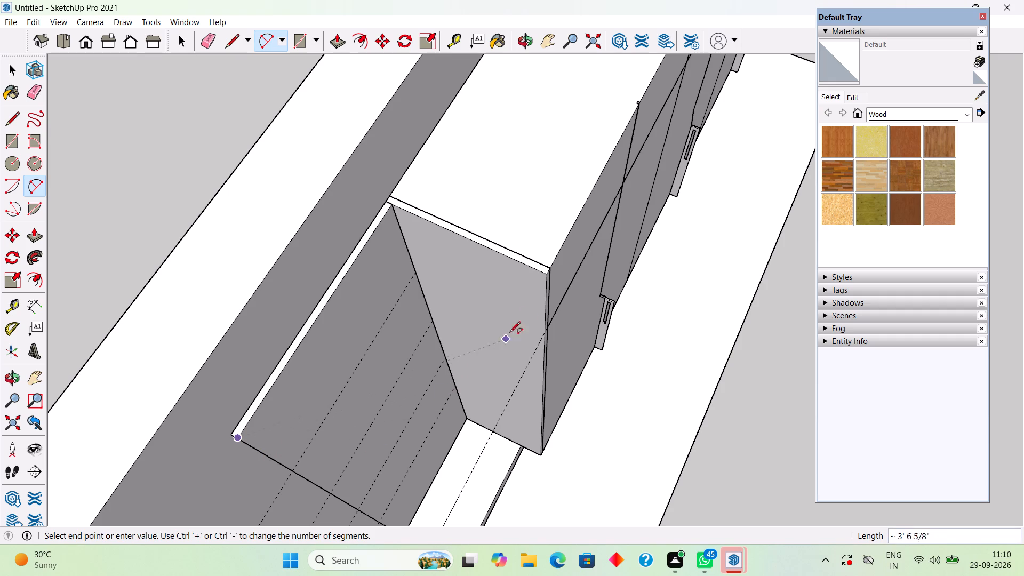
left_click(545, 277)
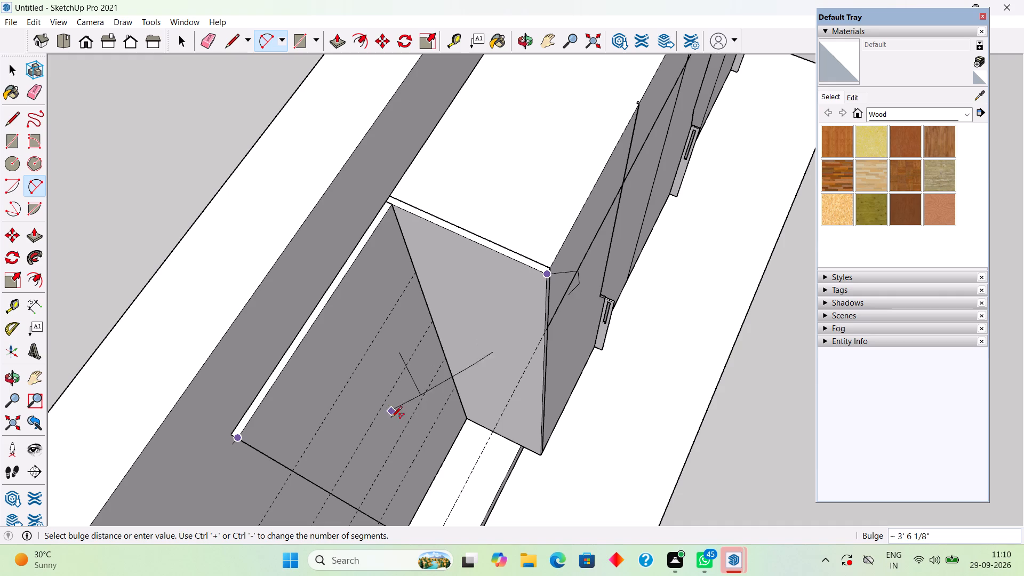
scroll(401, 480, "down", 7)
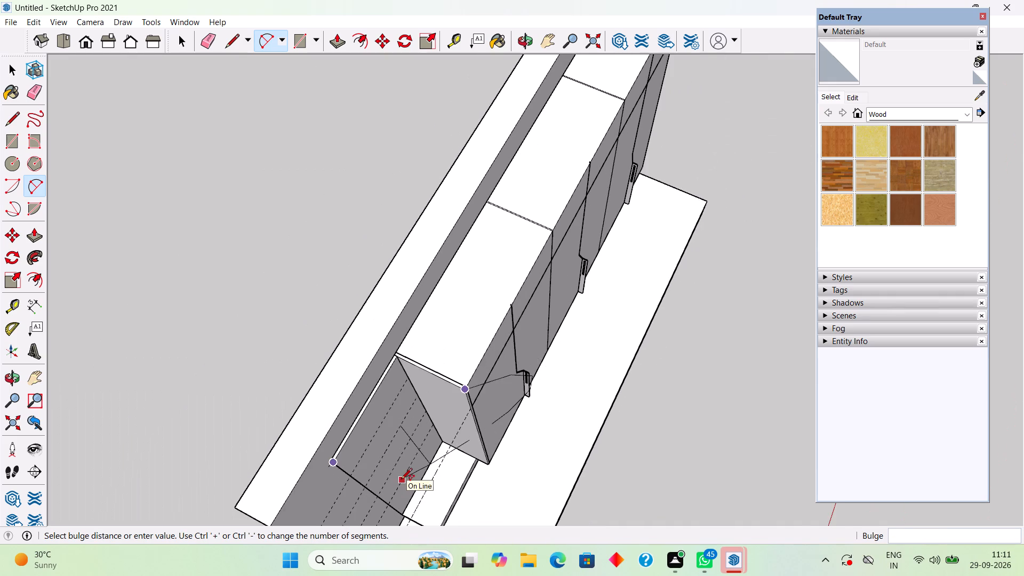
middle_click_drag(401, 480, 359, 248)
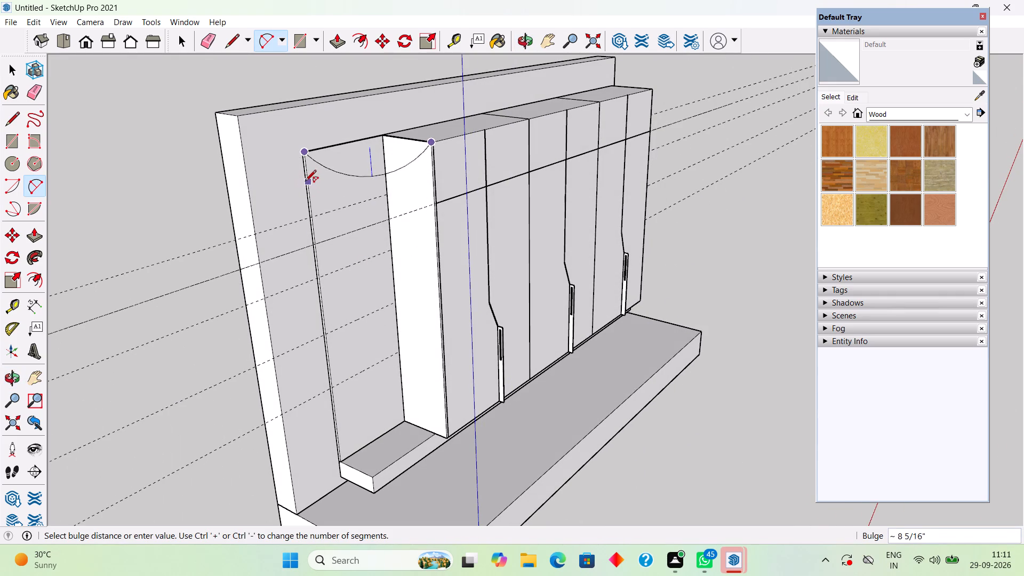
scroll(330, 164, "up", 2)
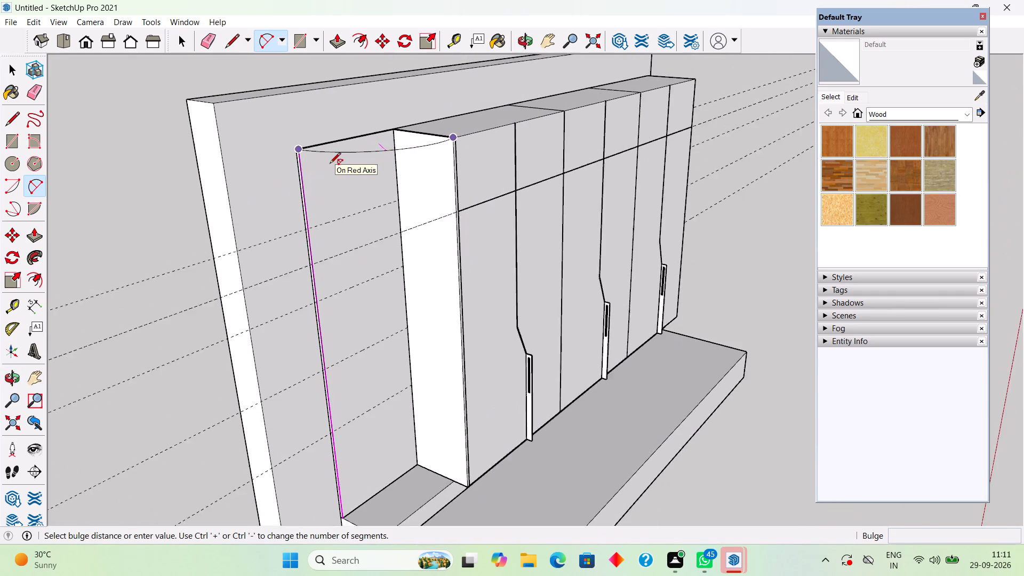
scroll(330, 164, "up", 6)
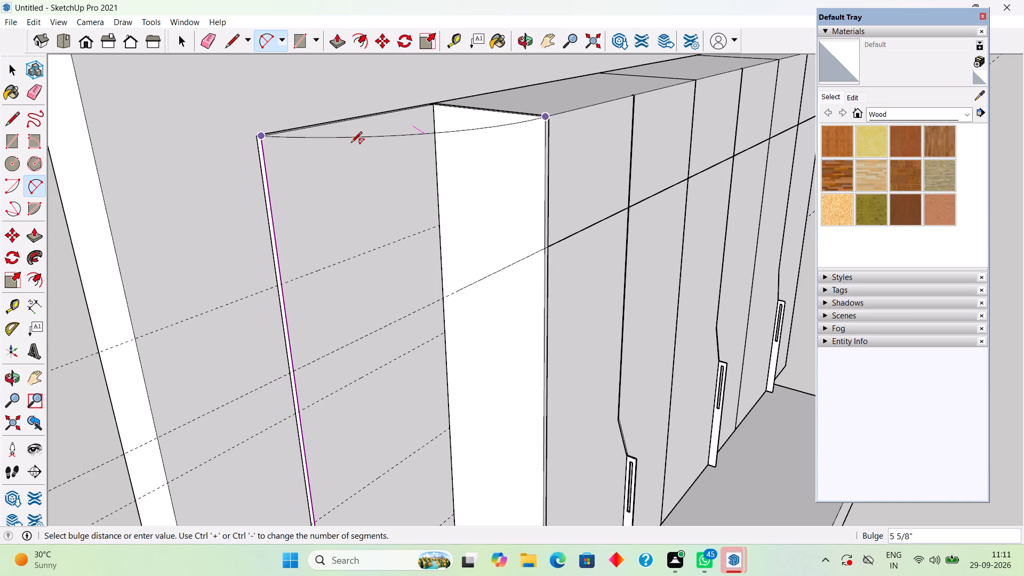
left_click(351, 143)
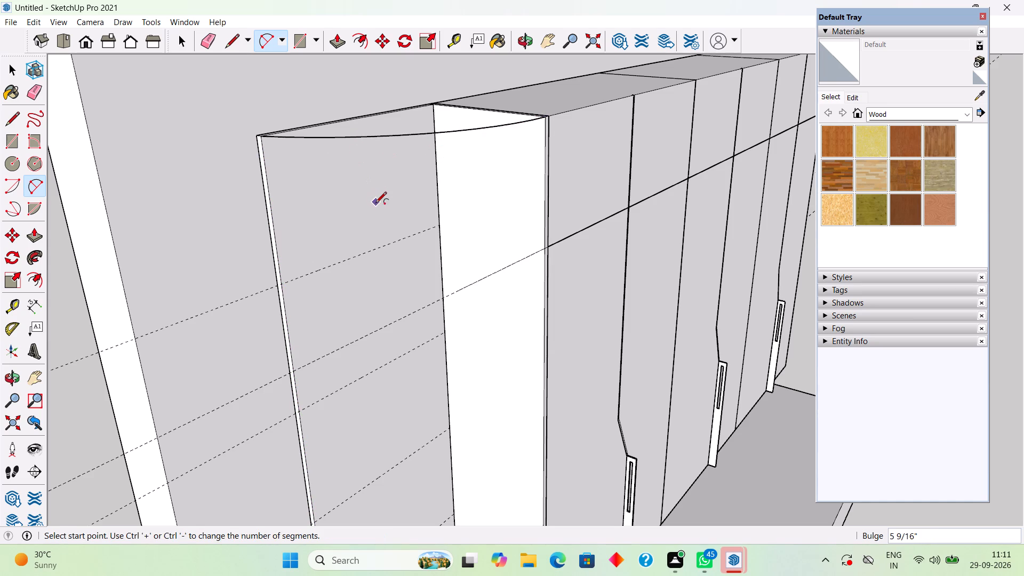
key("space")
Close the arc into a face with lines along the back panel's and first bay's top edges, meeting at their shared inner corner.
middle_click_drag(397, 149, 437, 329)
left_click(433, 274)
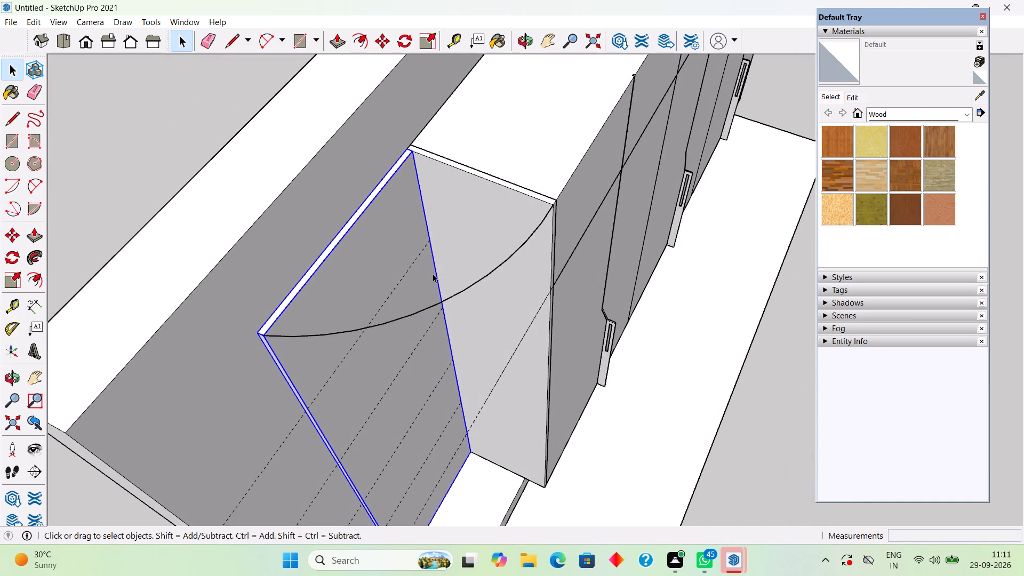
left_click(148, 168)
scroll(409, 282, "up", 1)
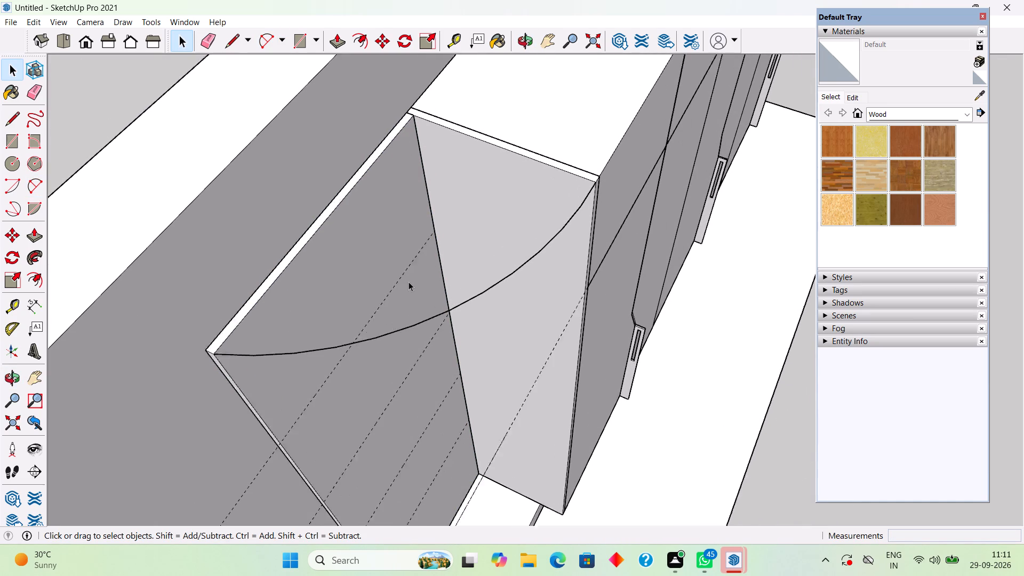
scroll(409, 282, "up", 2)
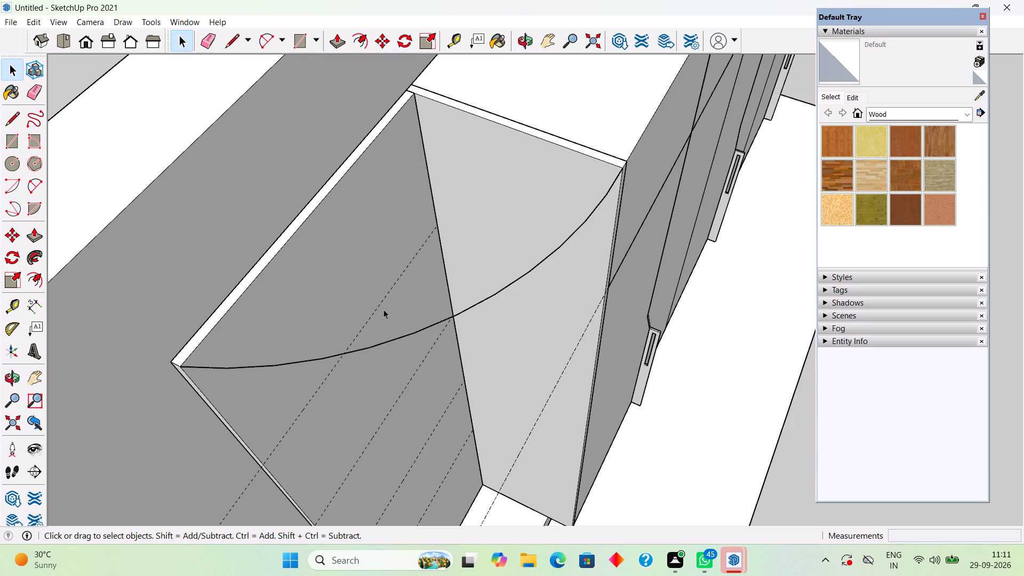
key("l")
left_click(183, 365)
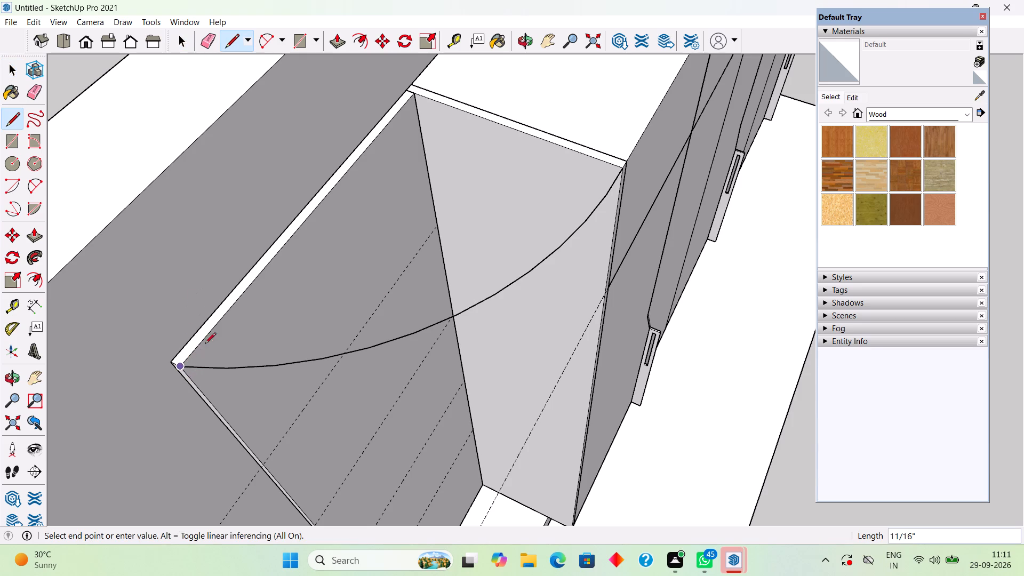
left_click(415, 94)
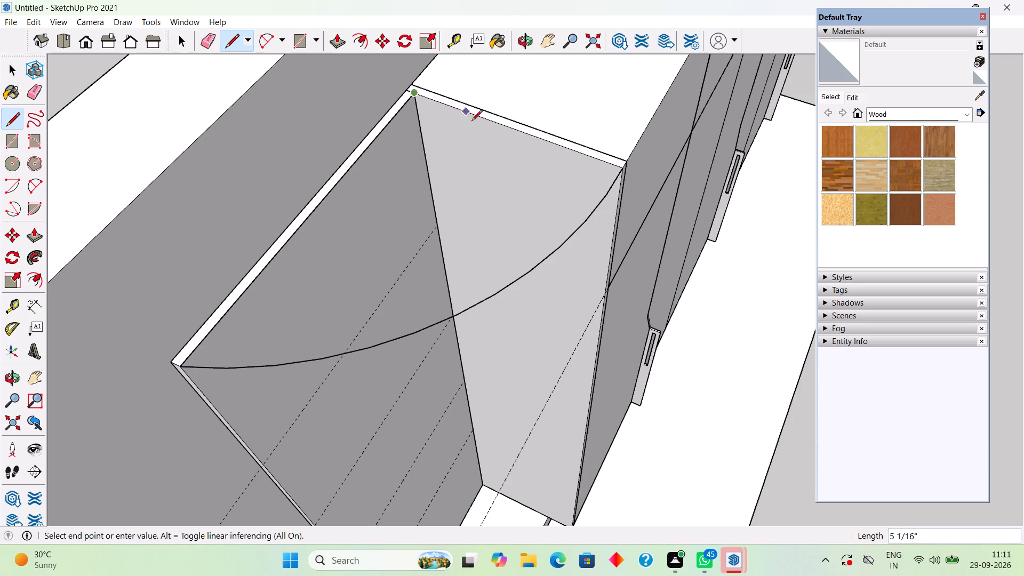
left_click(619, 169)
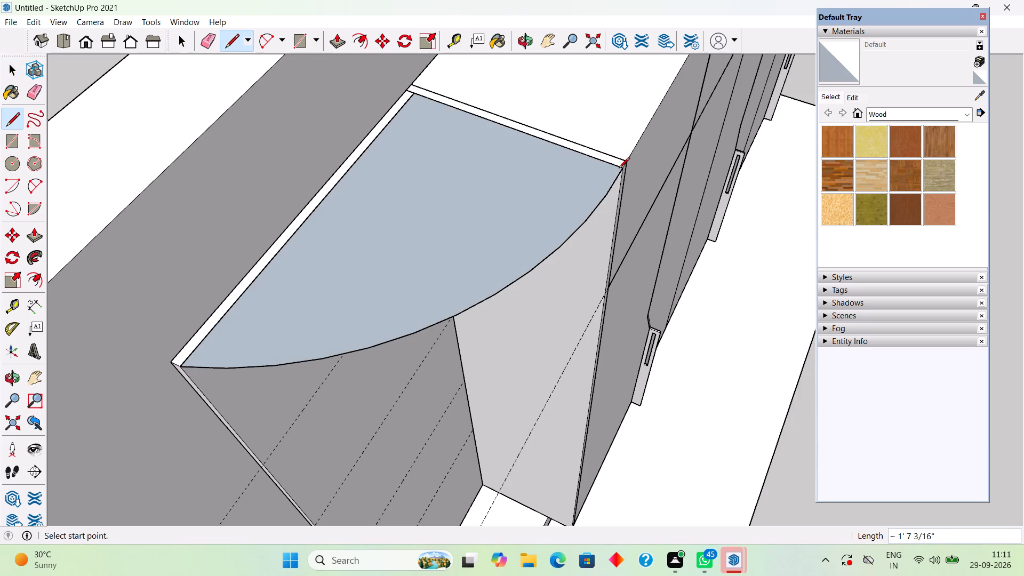
key("space")
Push/Pull the curved face at the top of the end unit downward by 0.3".
middle_click_drag(539, 269, 490, 196)
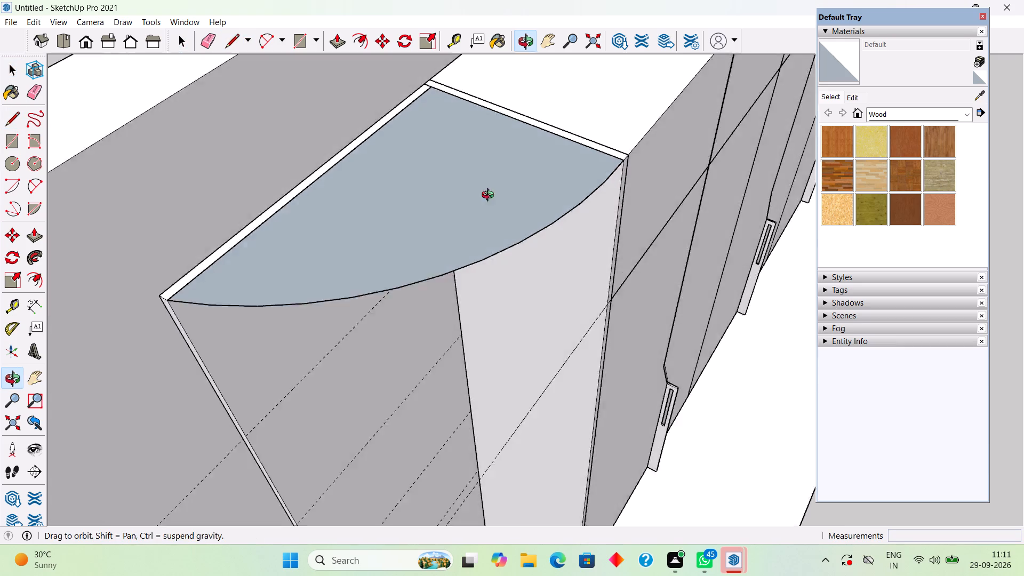
middle_click_drag(490, 196, 458, 129)
middle_click_drag(495, 259, 441, 116)
scroll(510, 213, "up", 2)
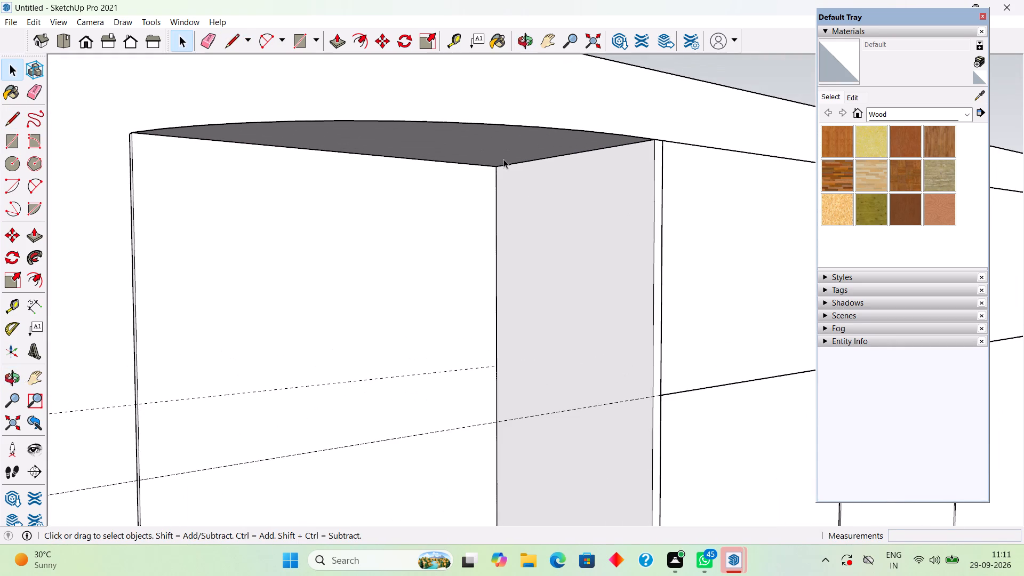
middle_click_drag(495, 139, 491, 121)
left_click(486, 137)
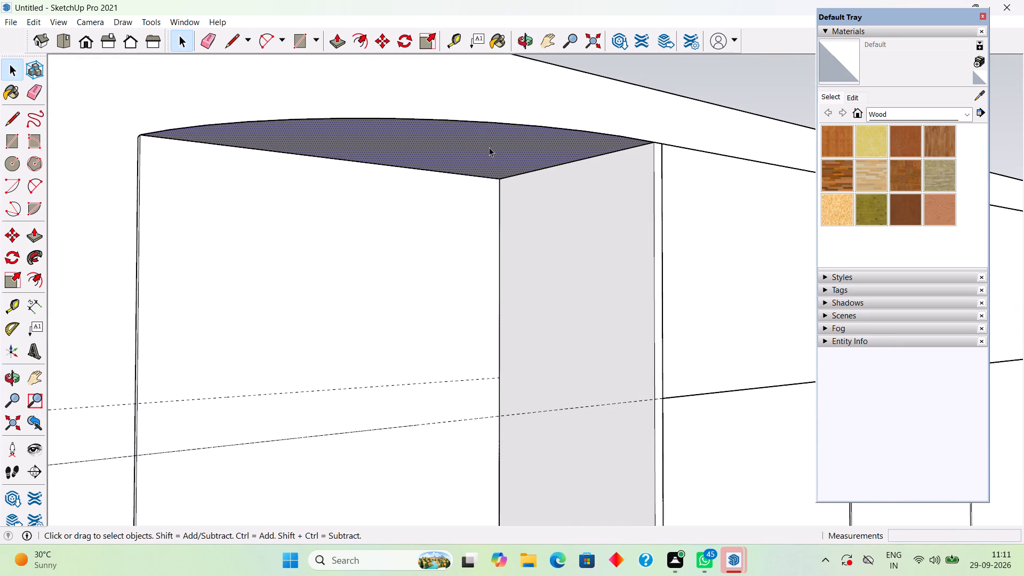
key("p")
left_click(489, 147)
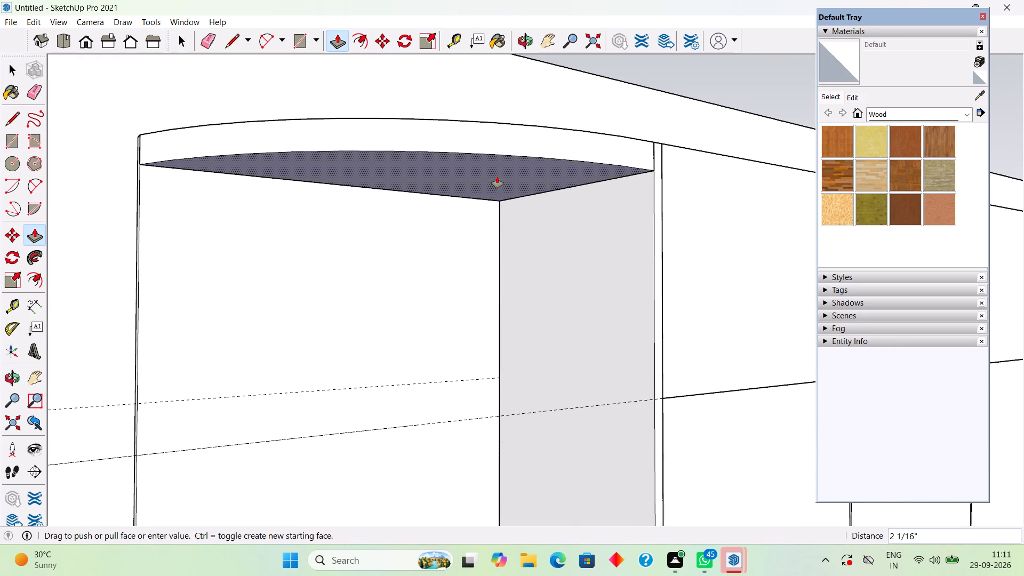
type(".3\"")
key("Return")
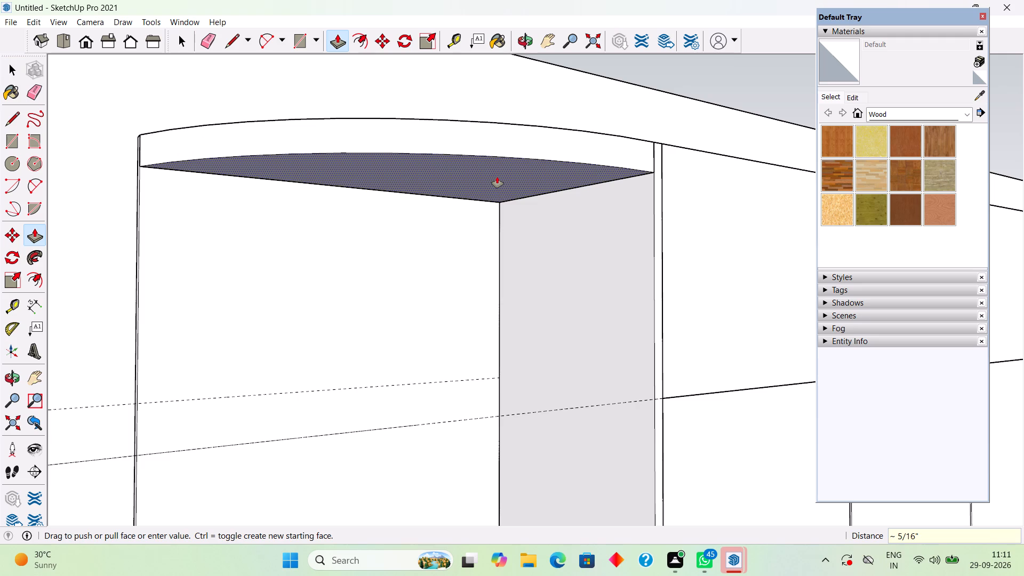
key("space")
Select the curved top panel's face with its bounding edges and make the selection a group.
double_click(503, 155)
left_click(503, 154)
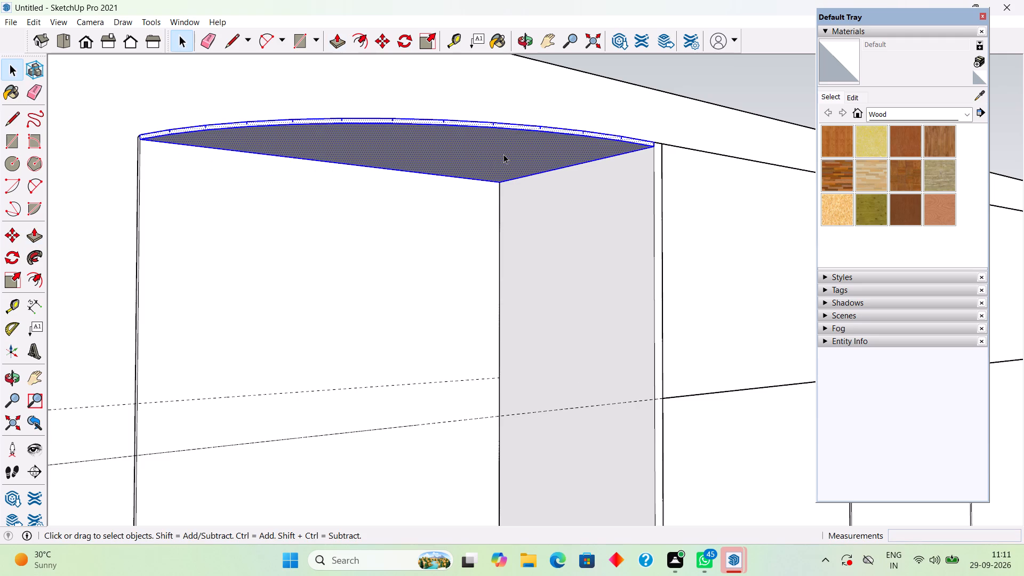
right_click(503, 154)
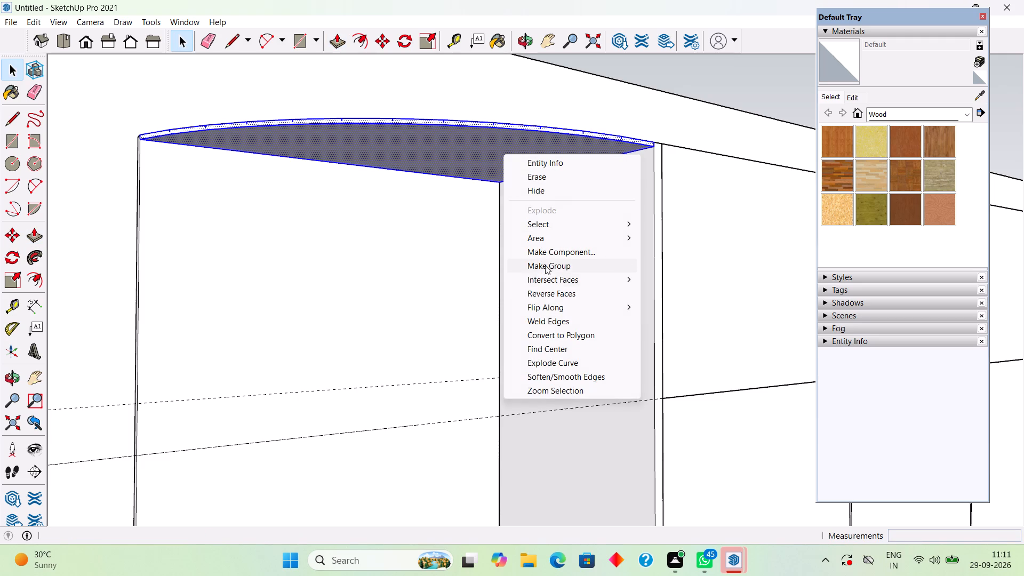
left_click(545, 263)
Copy the curved top panel group 1' 6" straight down, from its outer back corner to the first guide on the back panel's edge.
middle_click_drag(495, 148, 443, 255)
scroll(301, 158, "down", 8)
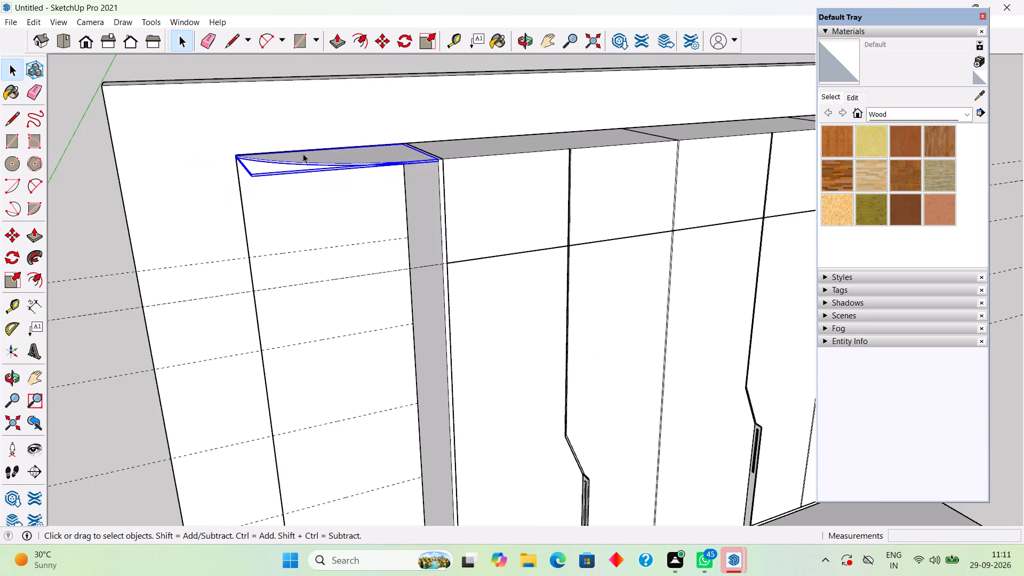
scroll(303, 154, "down", 6)
left_click(344, 75)
left_click(327, 159)
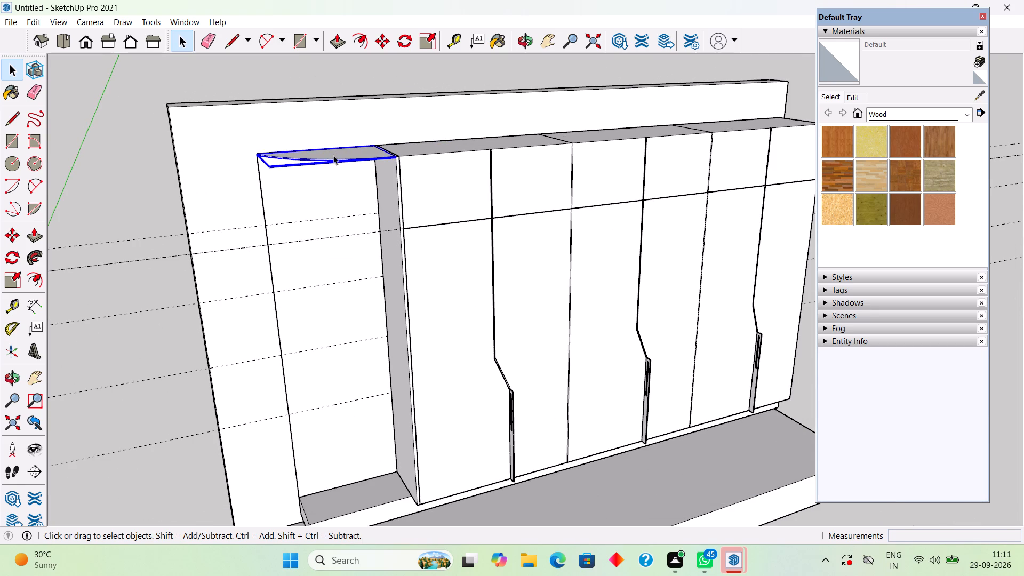
scroll(337, 153, "up", 8)
scroll(367, 201, "up", 2)
middle_click_drag(379, 159, 406, 67)
scroll(397, 195, "down", 1)
scroll(404, 210, "up", 3)
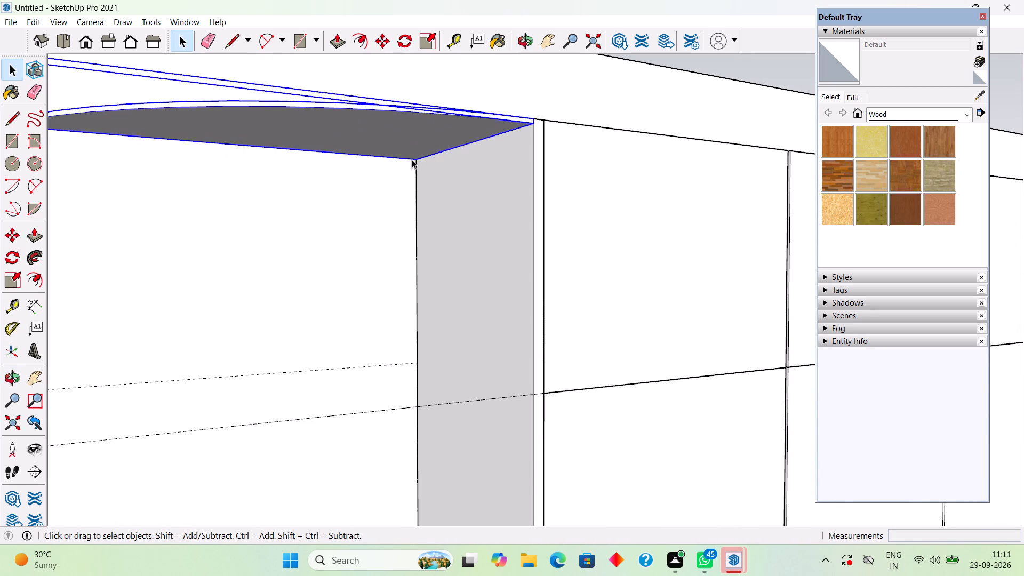
key("m")
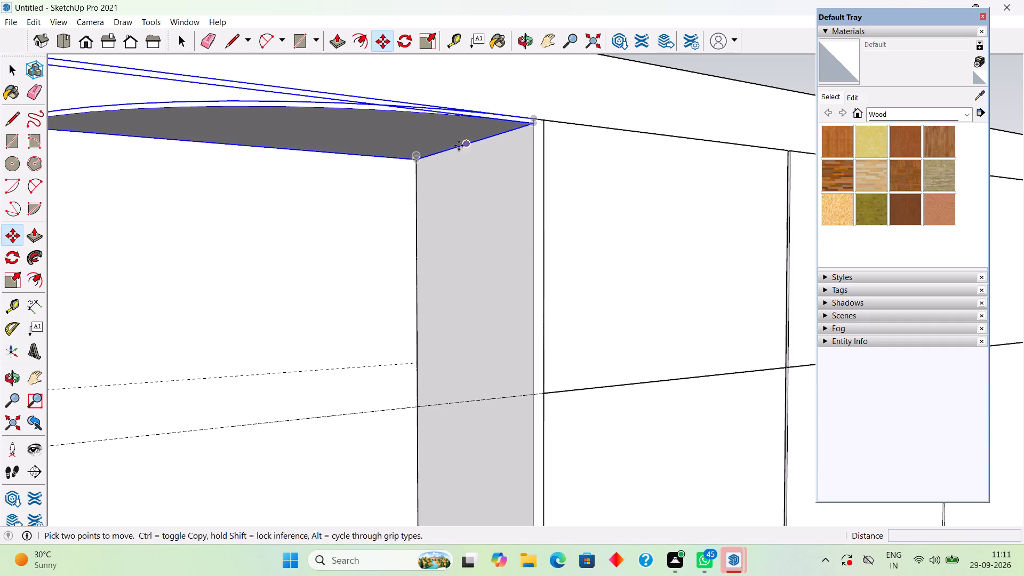
scroll(415, 170, "down", 7)
scroll(229, 168, "up", 4)
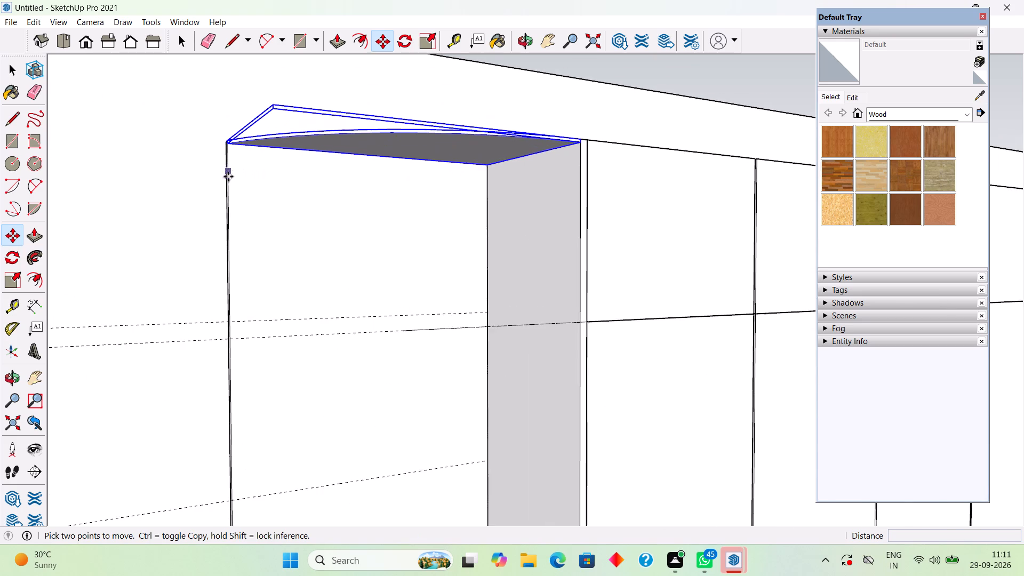
middle_click_drag(217, 185, 401, 225)
scroll(233, 167, "up", 3)
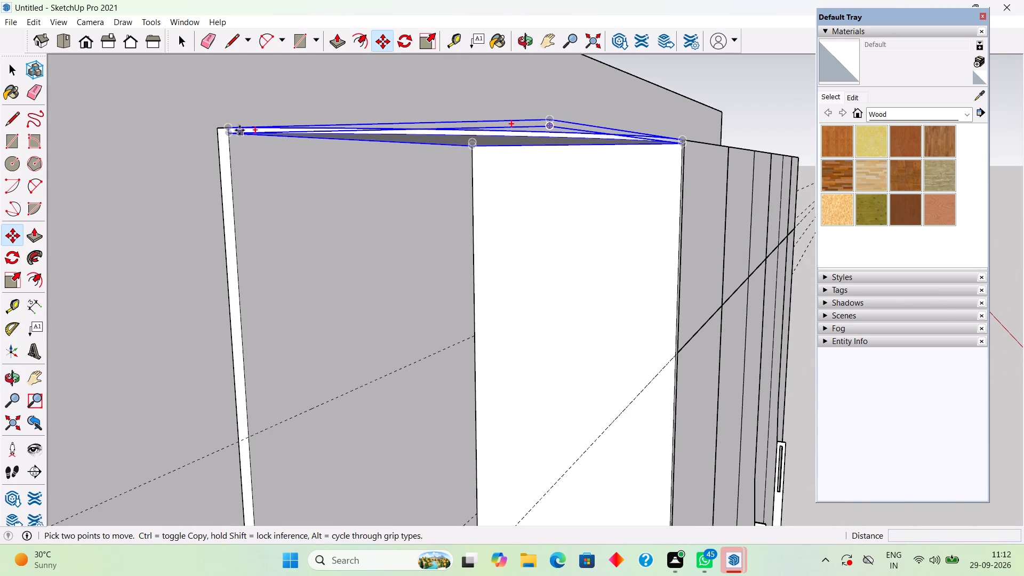
scroll(225, 122, "up", 5)
left_click(228, 130)
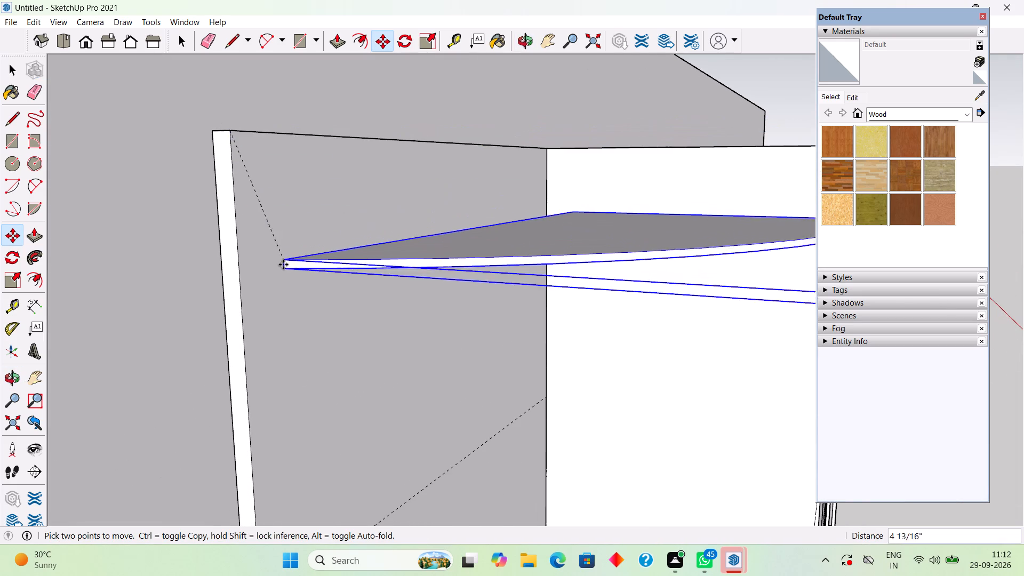
scroll(282, 269, "down", 9)
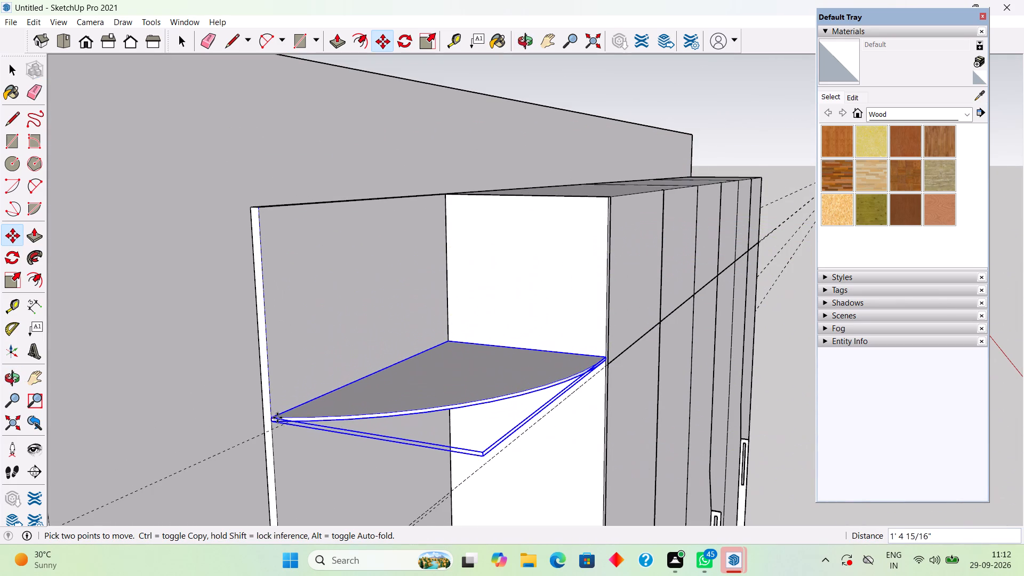
scroll(275, 430, "up", 5)
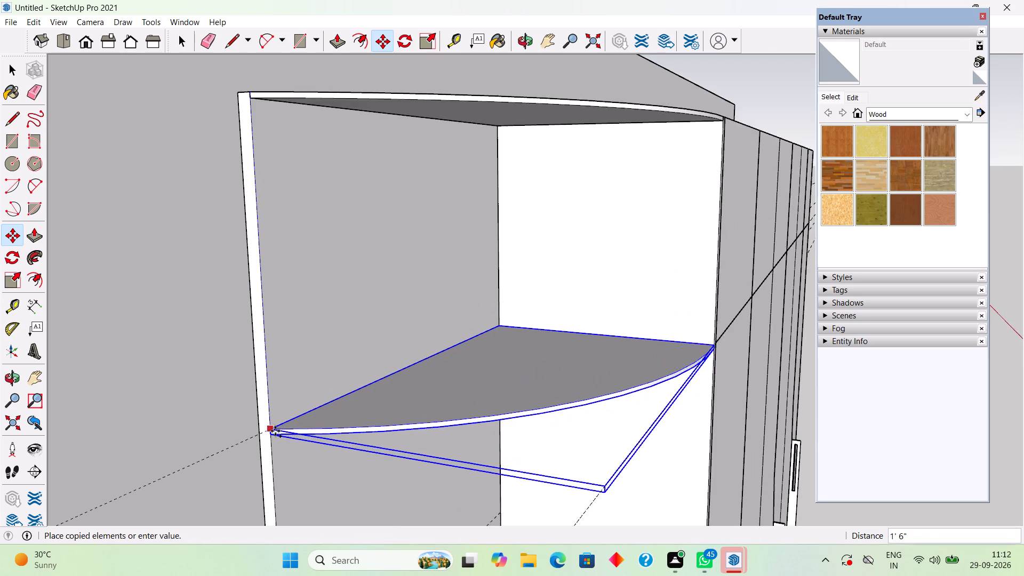
scroll(275, 431, "up", 3)
left_click(273, 425)
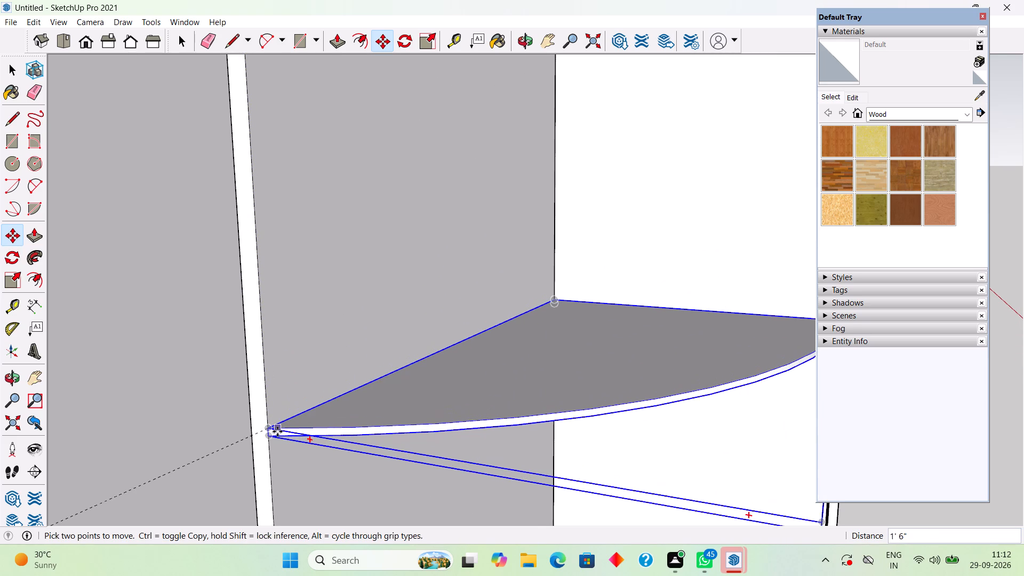
Copy the curved shelf 1' 6" straight down, from its outer back corner to the second guide on the back panel's edge.
left_click(268, 428)
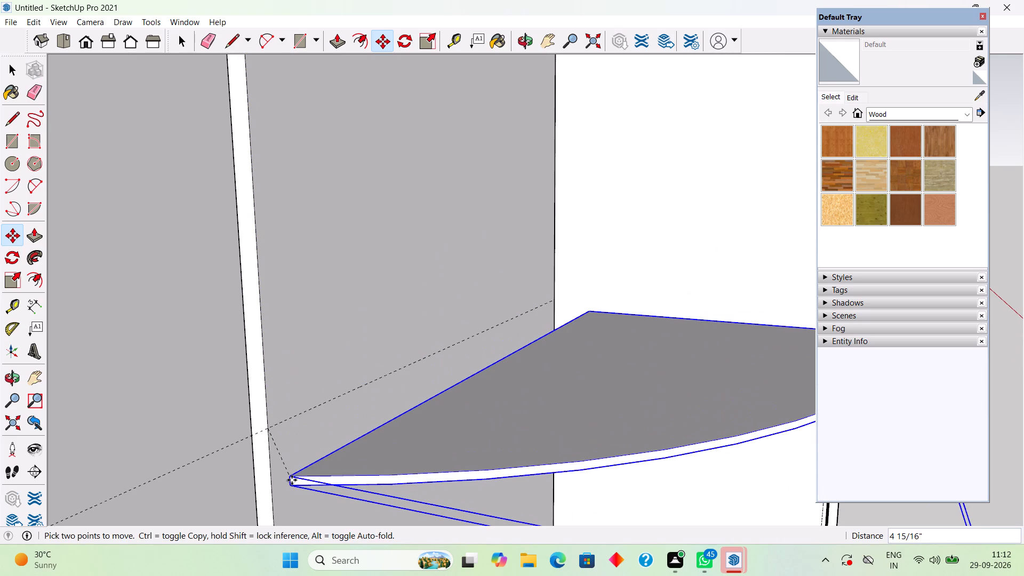
scroll(292, 482, "down", 20)
scroll(292, 482, "down", 5)
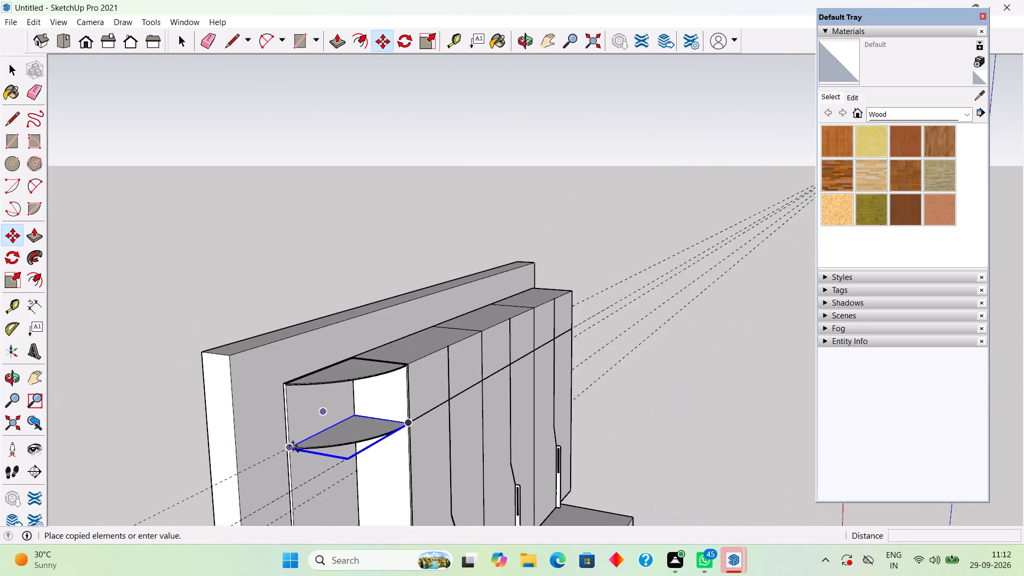
scroll(293, 446, "down", 15)
scroll(292, 510, "up", 8)
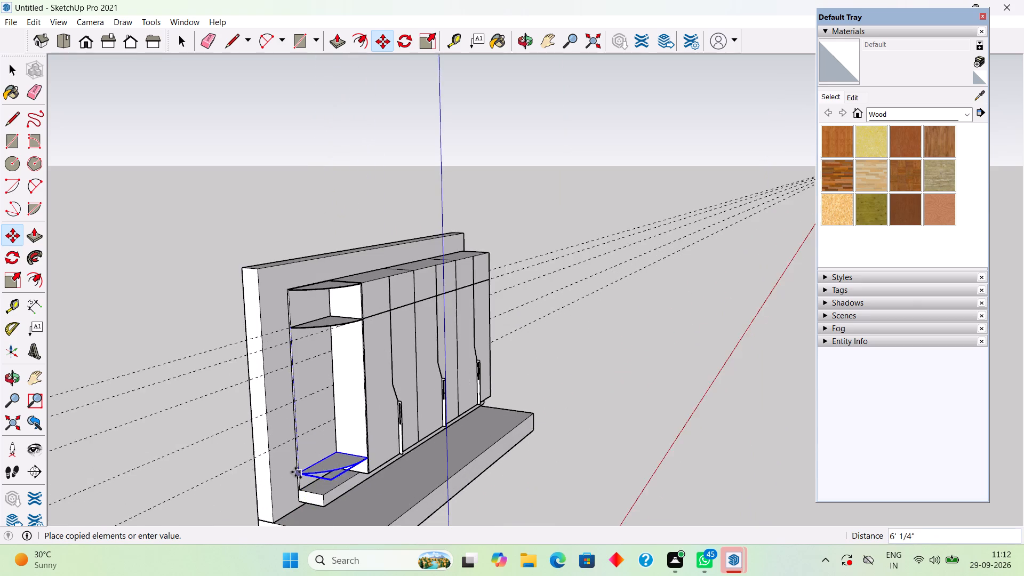
scroll(295, 472, "up", 11)
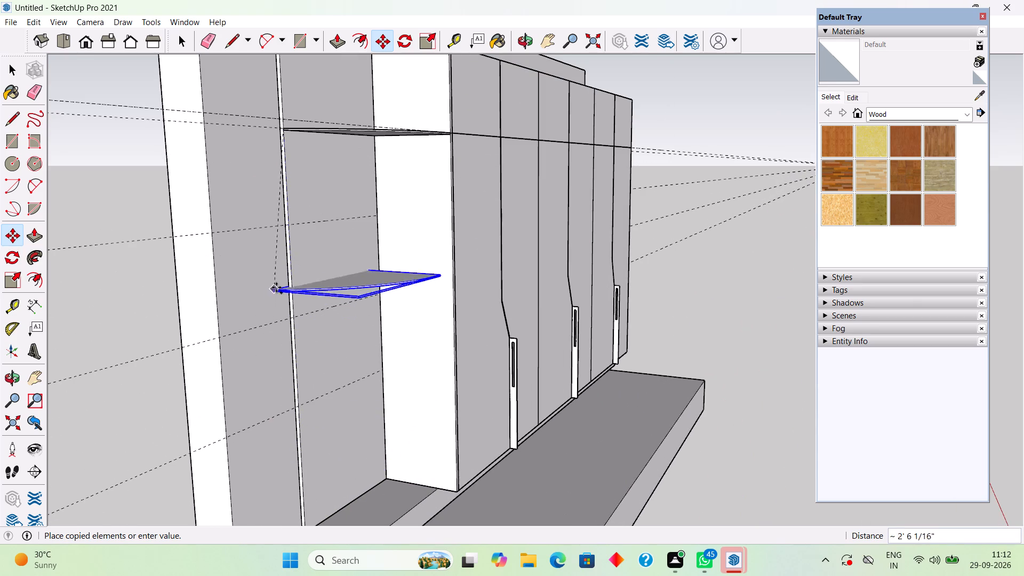
scroll(293, 223, "up", 11)
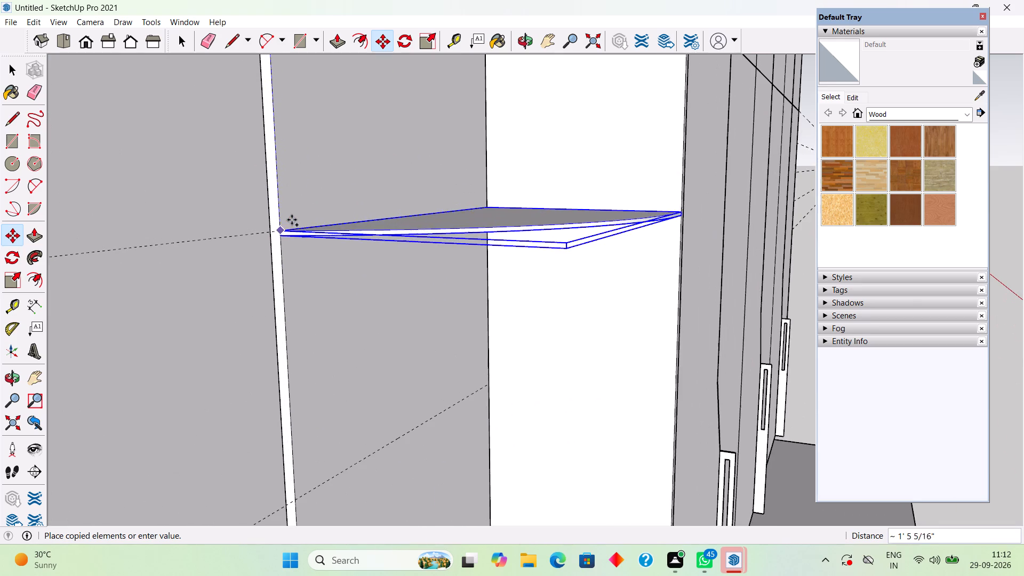
scroll(284, 232, "up", 11)
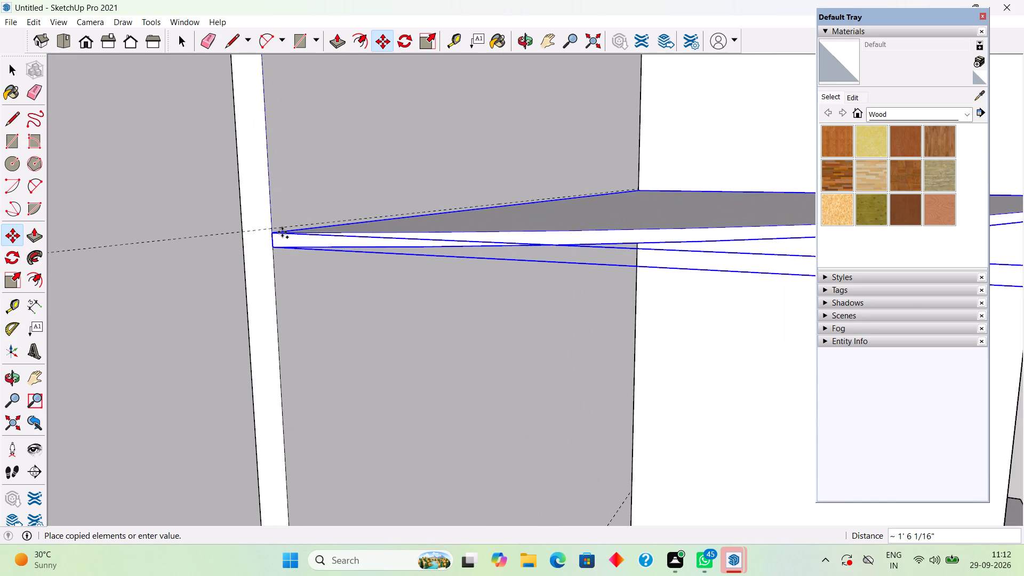
left_click(276, 226)
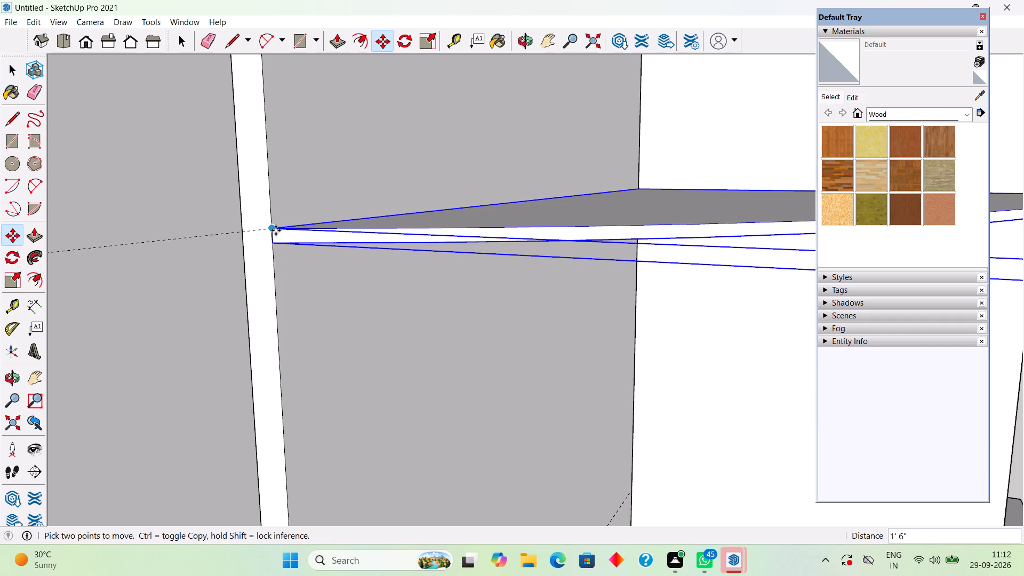
Copy the second curved shelf 1' 6" straight down, placing its outer back corner at the third guide, and clear the selection.
left_click(276, 230)
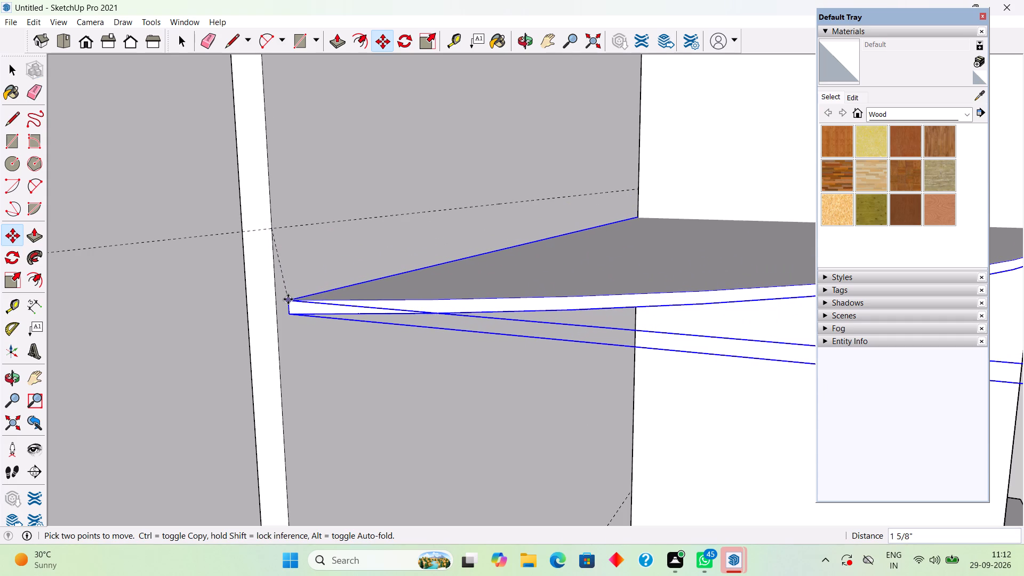
scroll(286, 303, "down", 20)
scroll(286, 303, "down", 3)
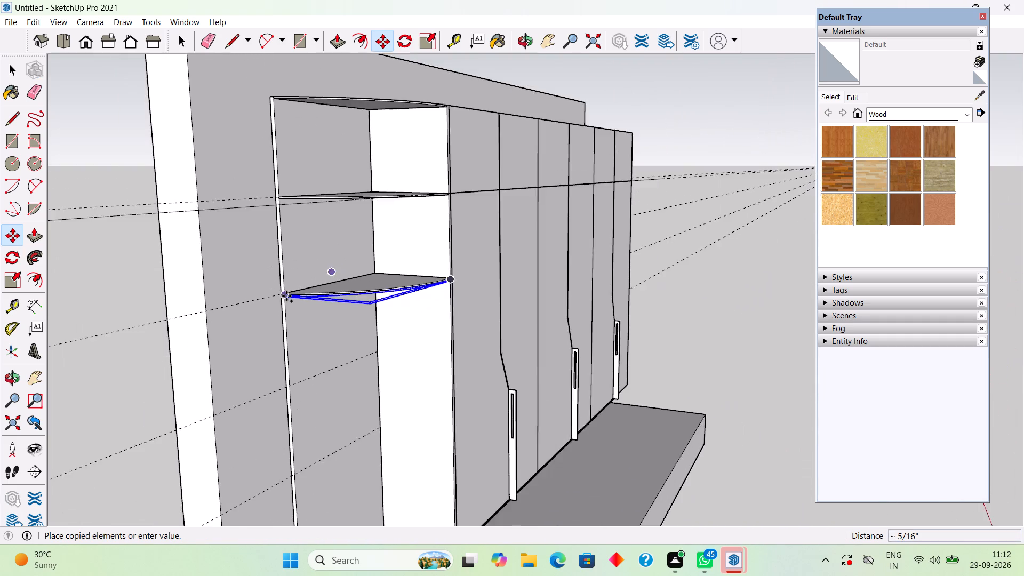
scroll(286, 296, "down", 6)
scroll(291, 365, "up", 13)
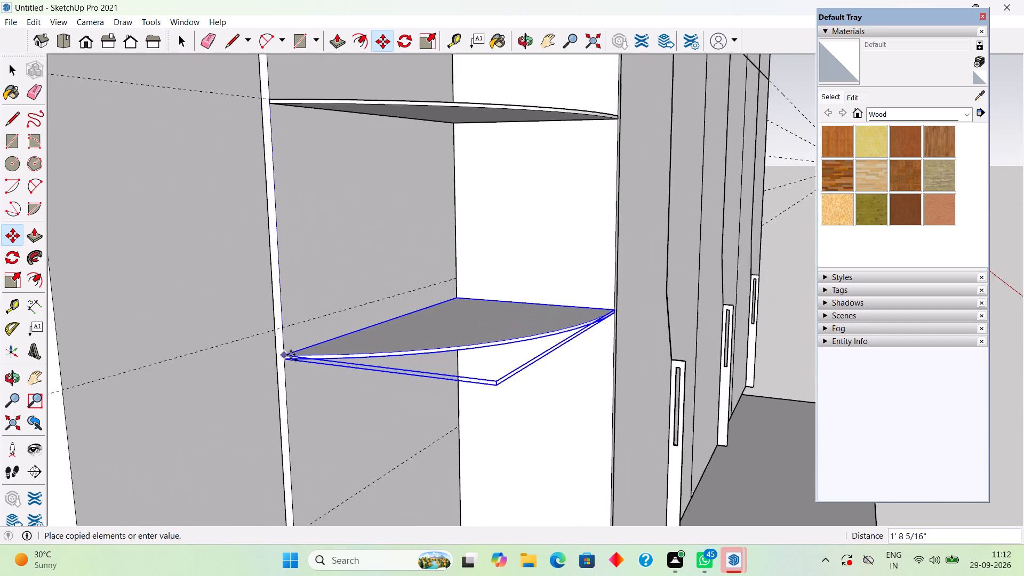
scroll(291, 349, "up", 4)
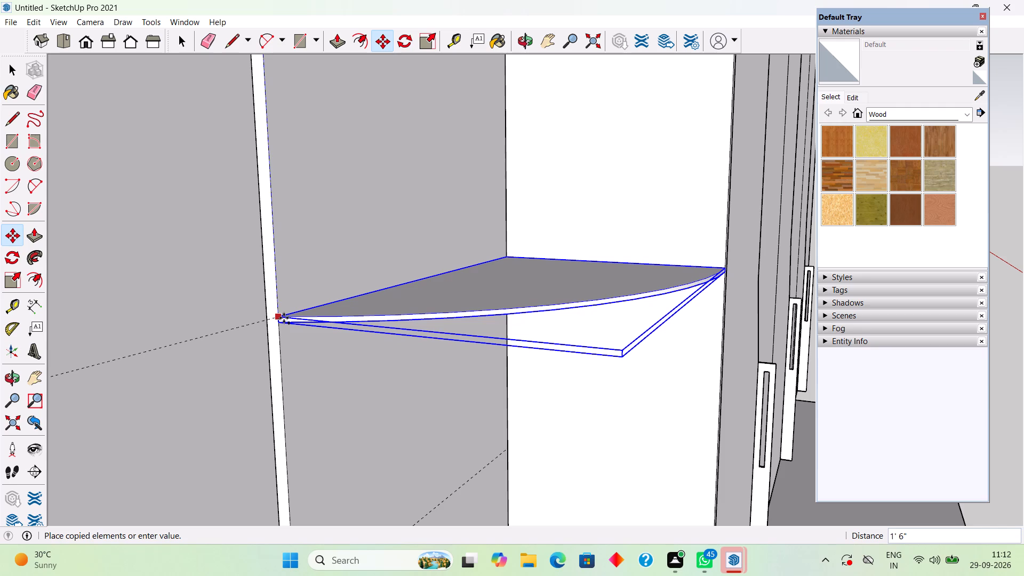
left_click(283, 318)
key("space")
scroll(282, 335, "down", 19)
left_click(641, 109)
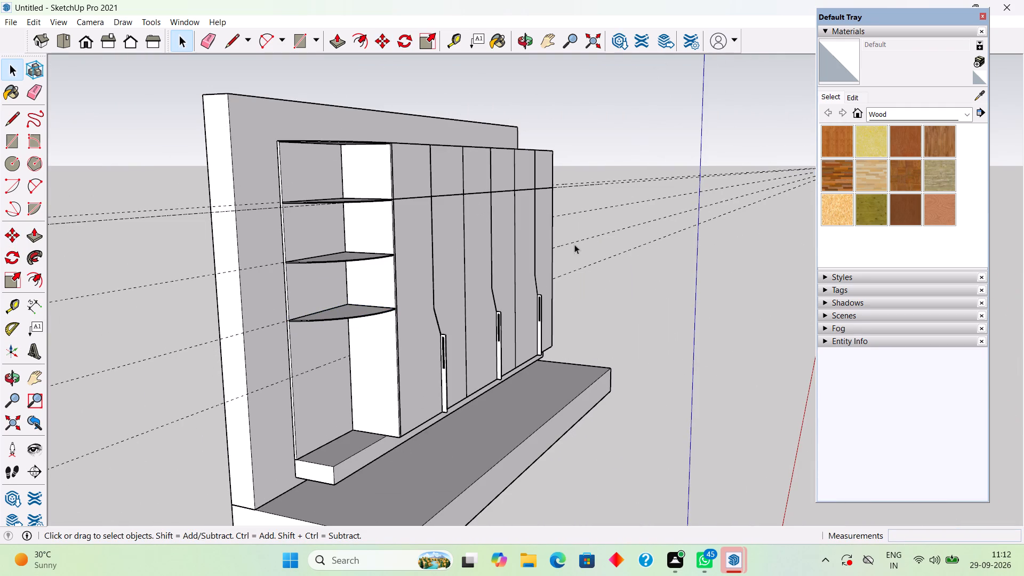
Examine the curved shelves of the open end unit against the first bay's side from the front, above and below.
middle_click_drag(487, 288, 262, 258)
left_click(232, 126)
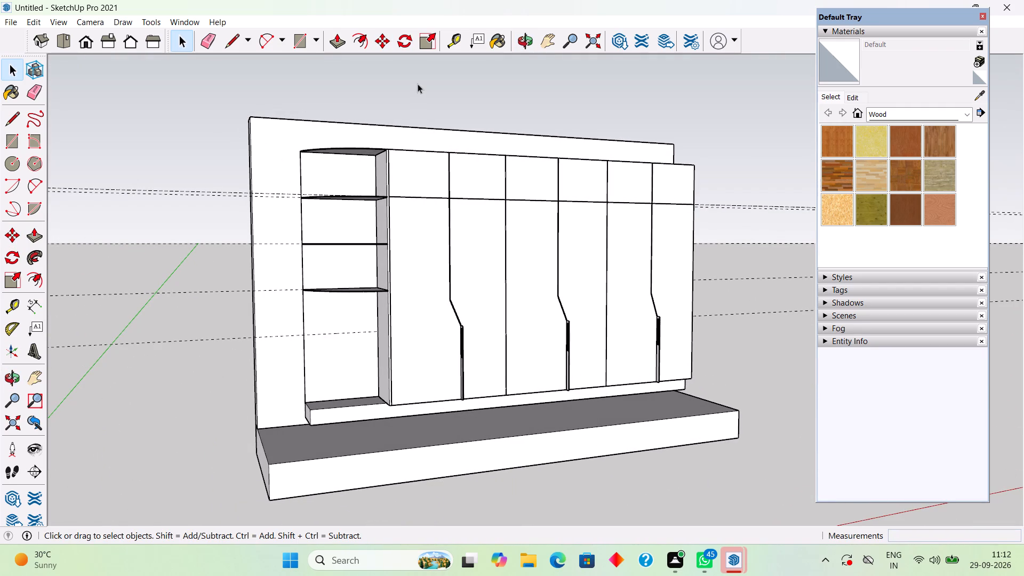
scroll(418, 83, "down", 3)
middle_click_drag(366, 150, 317, 186)
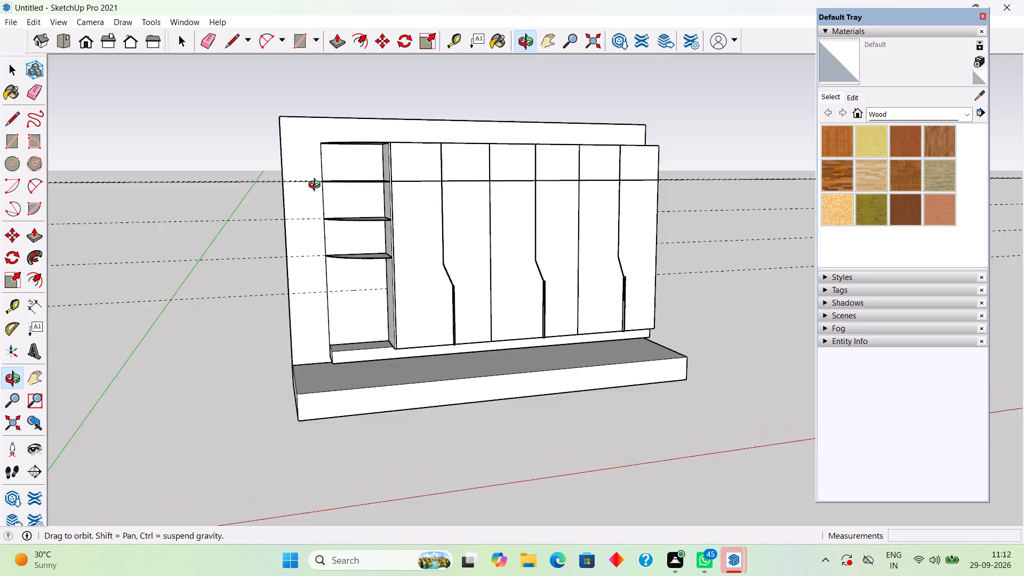
middle_click_drag(317, 186, 242, 246)
scroll(251, 147, "up", 3)
scroll(284, 120, "up", 5)
scroll(478, 205, "up", 5)
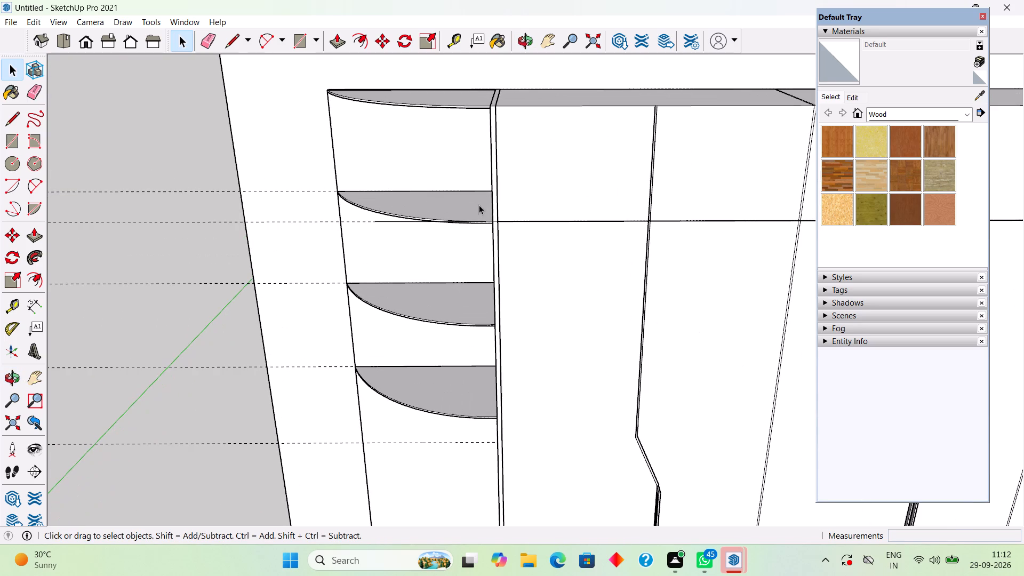
middle_click_drag(482, 175, 510, 118)
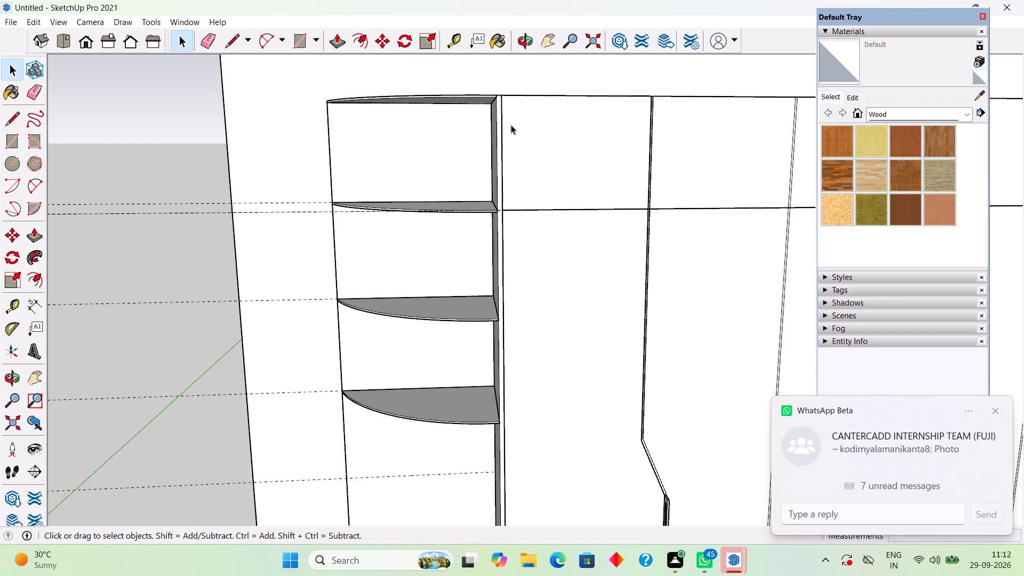
Copy the first curved shelf below the top panel about 5/16" straight down, stacking the copy directly against its underside.
scroll(451, 207, "up", 8)
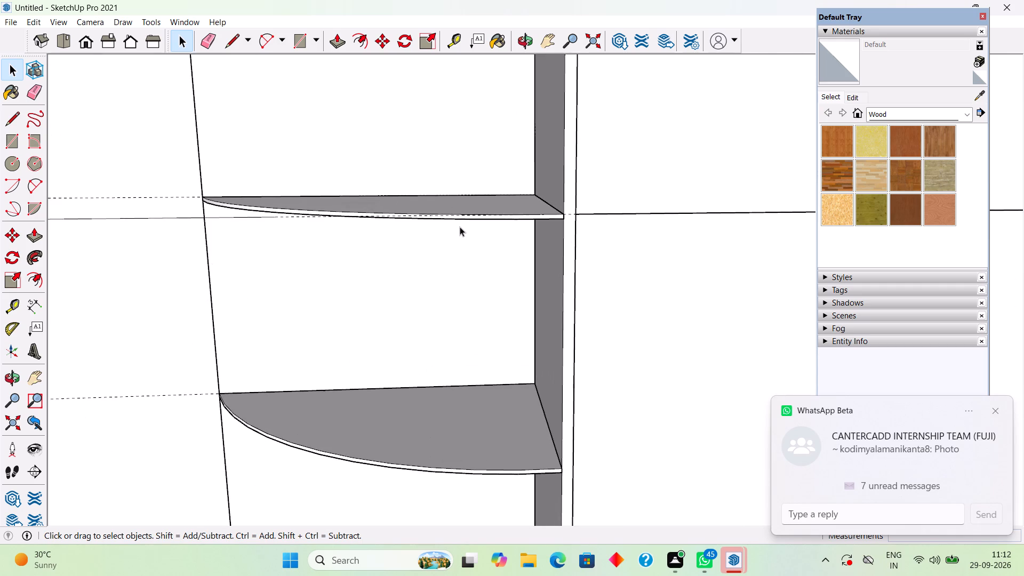
middle_click_drag(462, 219, 483, 158)
scroll(499, 218, "up", 2)
left_click(501, 203)
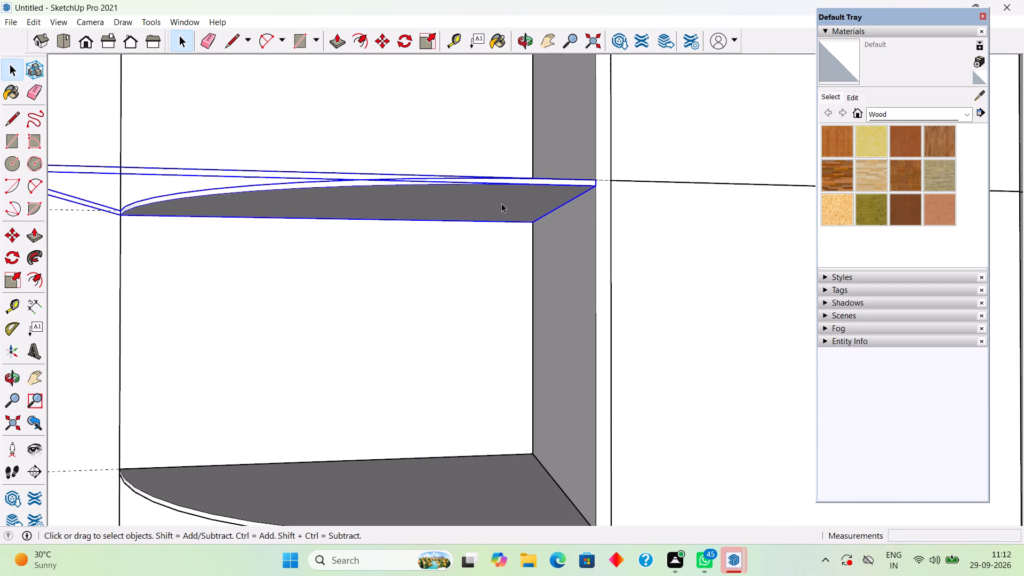
middle_click_drag(189, 201, 429, 279)
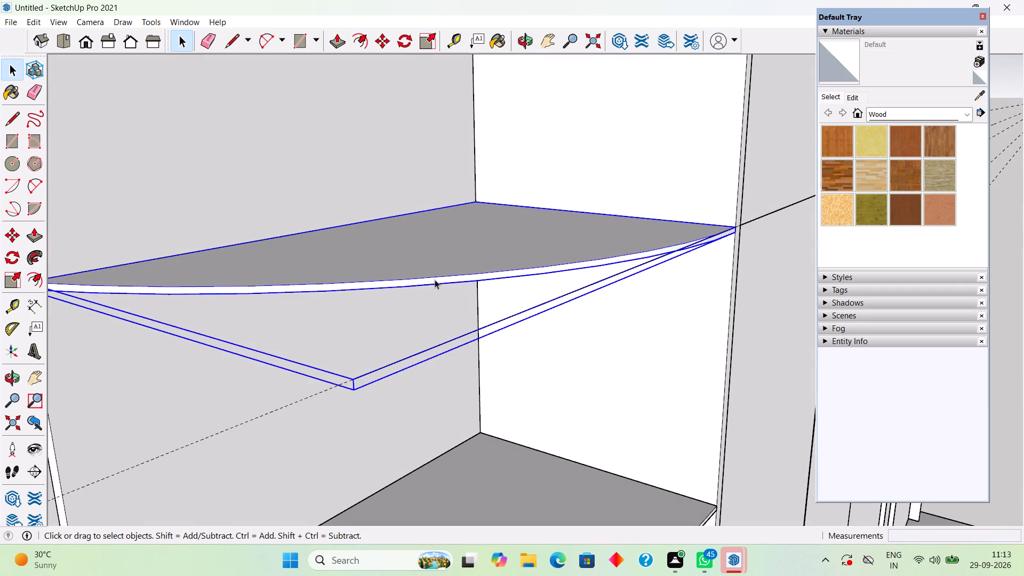
middle_click_drag(185, 291, 322, 274)
scroll(161, 314, "up", 2)
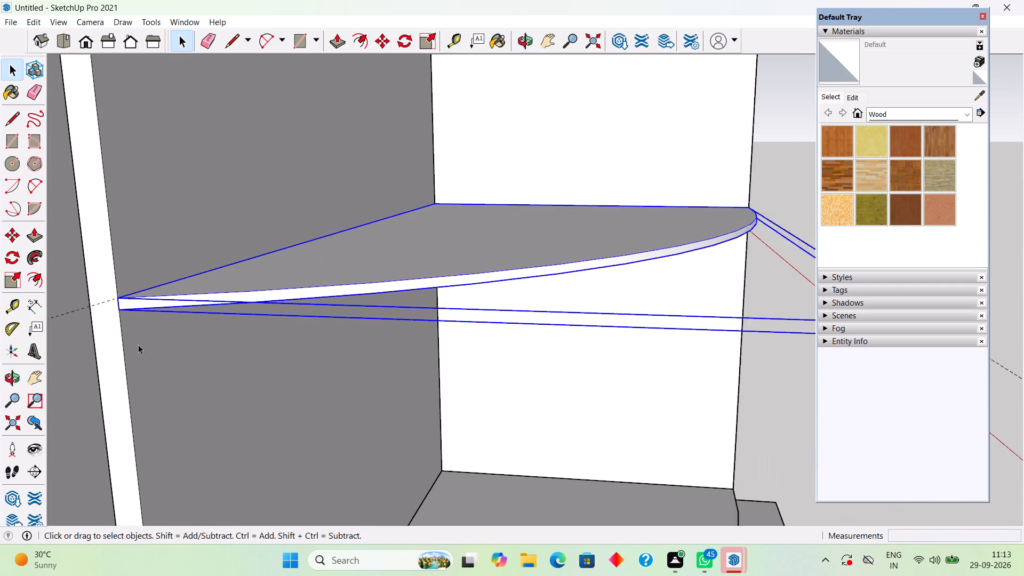
scroll(138, 345, "up", 5)
scroll(114, 275, "up", 4)
key("m")
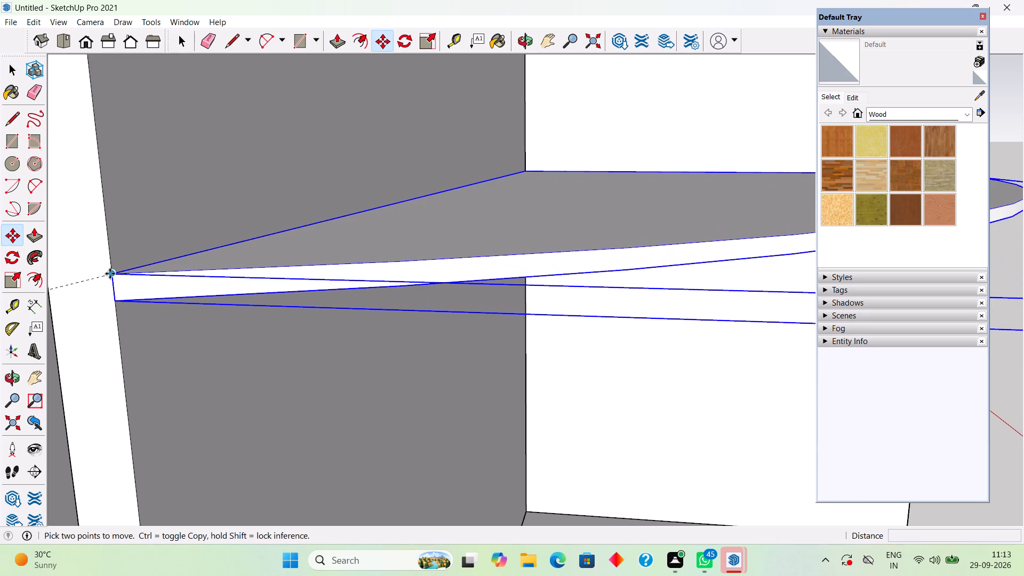
left_click(109, 273)
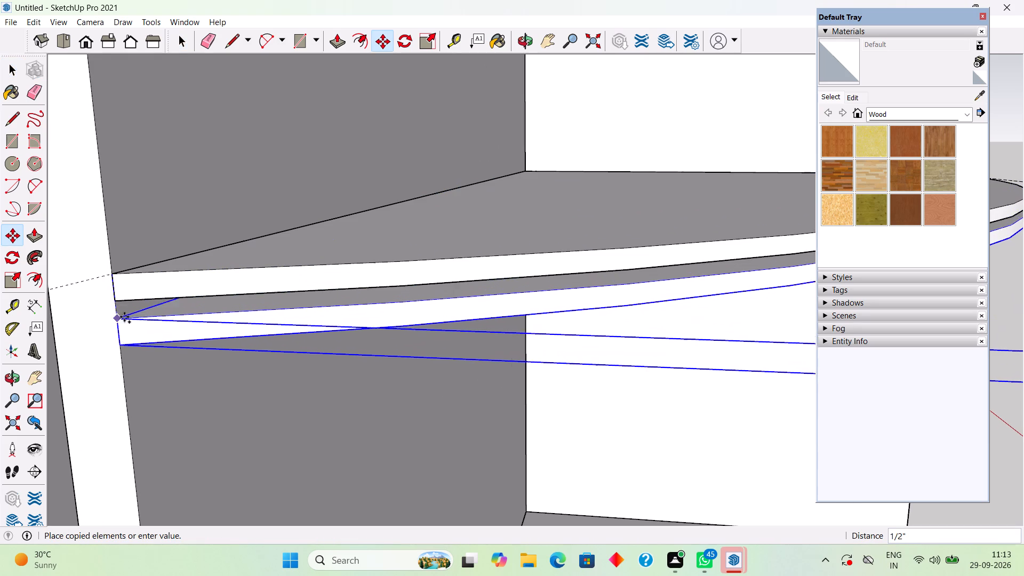
left_click(113, 302)
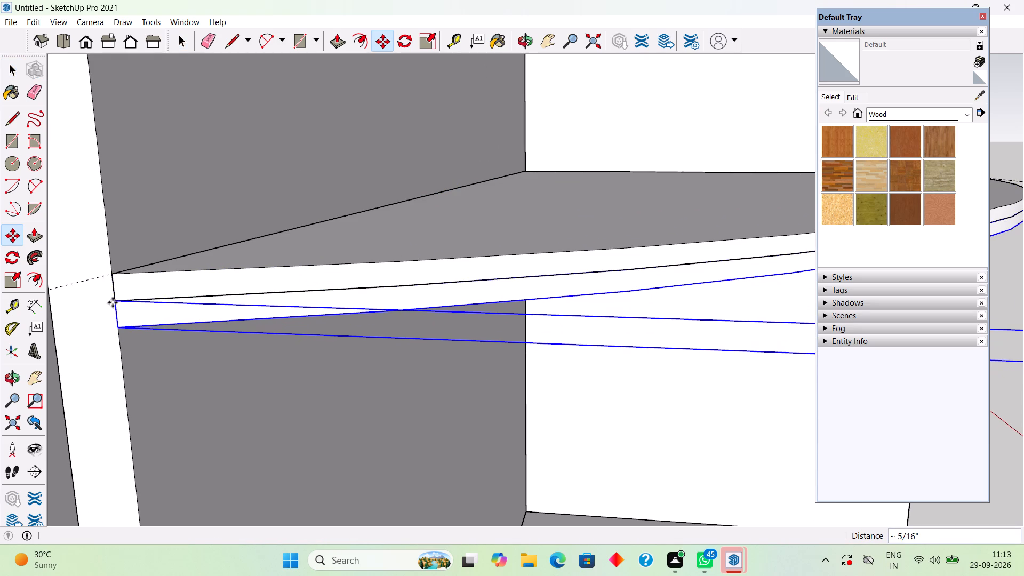
scroll(222, 206, "down", 10)
key("space")
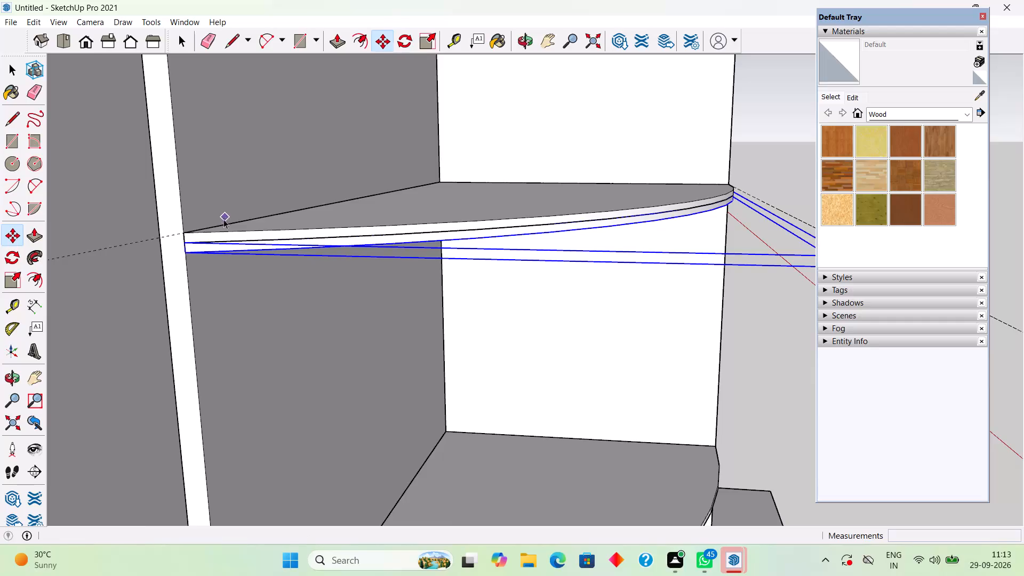
scroll(476, 169, "down", 8)
left_click(667, 134)
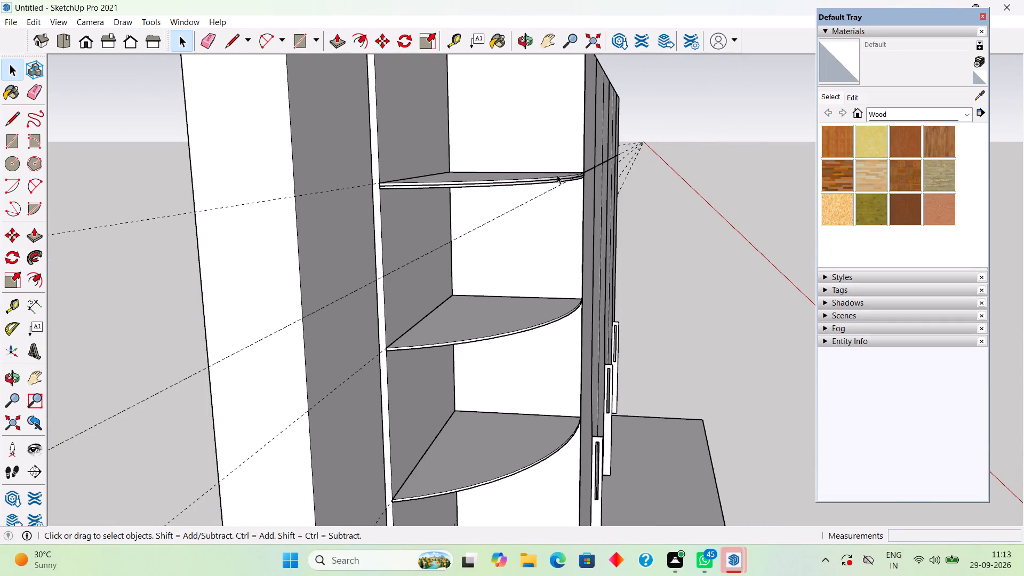
Examine the doubled first shelf against the doors' horizontal split line and the surrounding guides.
middle_click_drag(554, 174, 331, 200)
scroll(331, 200, "down", 2)
scroll(437, 212, "up", 7)
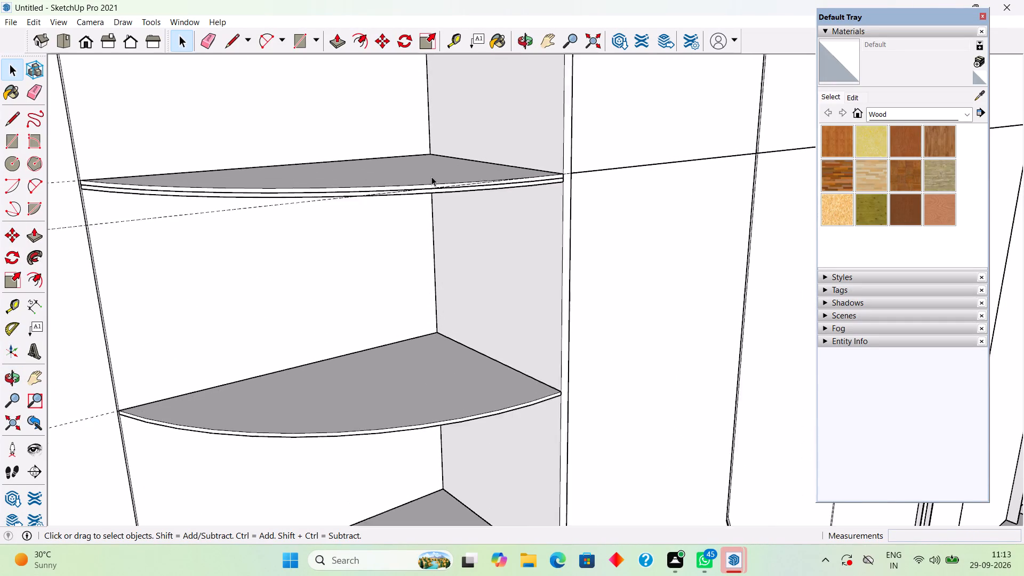
scroll(431, 177, "up", 2)
scroll(431, 177, "down", 13)
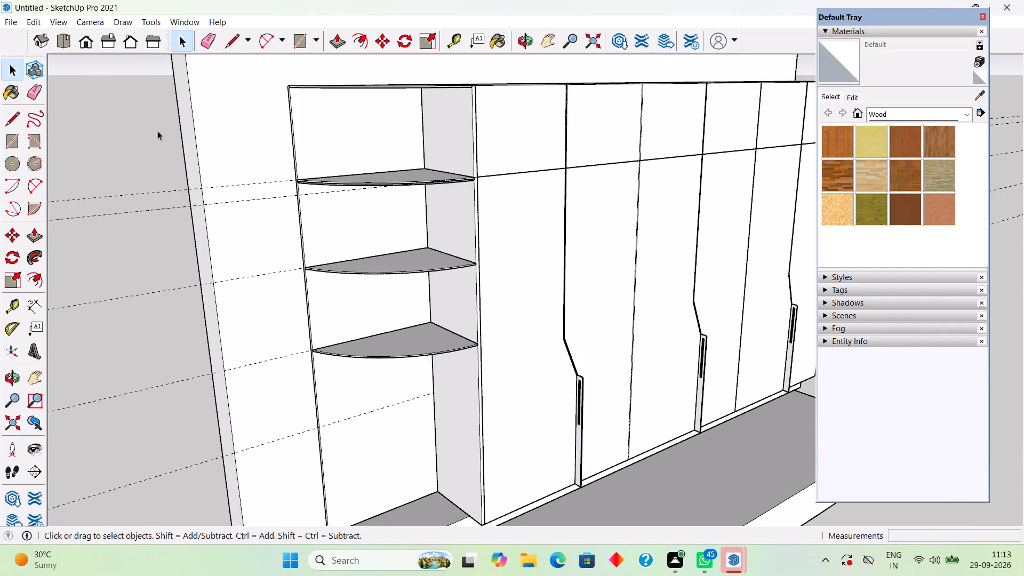
left_click(157, 131)
middle_click_drag(442, 203, 193, 162)
scroll(399, 163, "up", 1)
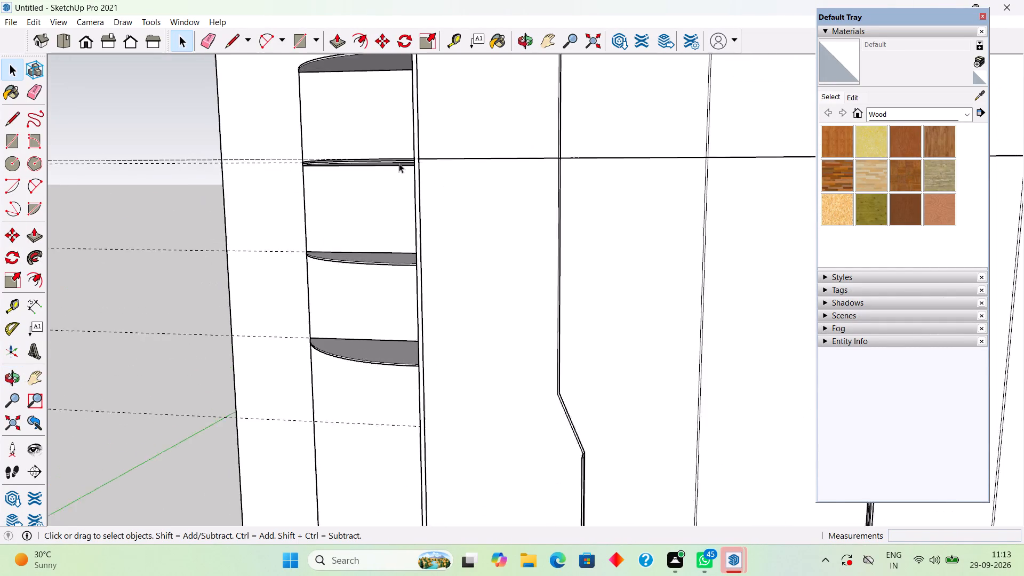
scroll(399, 163, "up", 6)
scroll(312, 145, "down", 3)
middle_click_drag(558, 180, 685, 233)
scroll(718, 213, "down", 2)
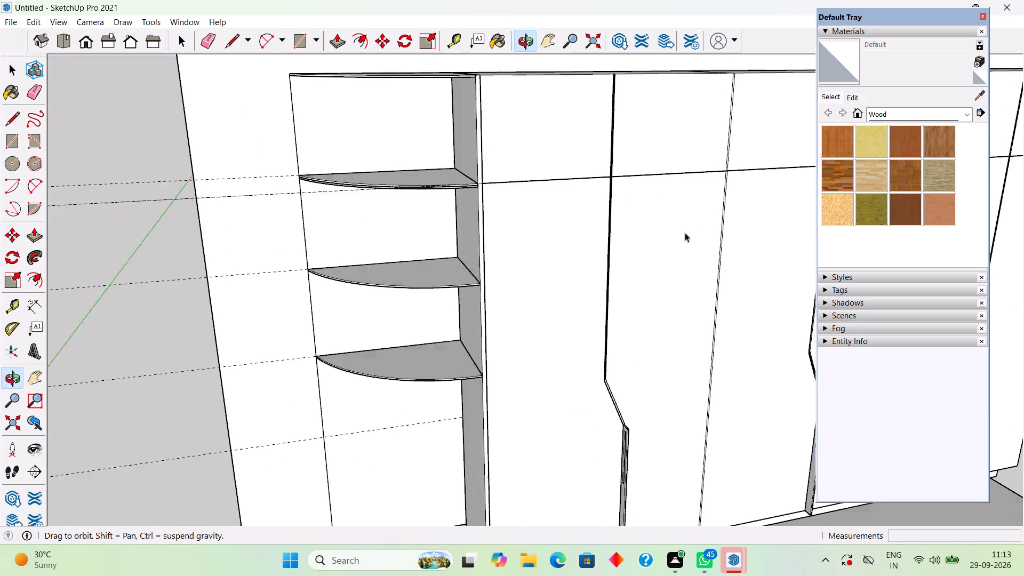
middle_click_drag(685, 233, 690, 232)
scroll(685, 233, "down", 2)
scroll(249, 212, "up", 1)
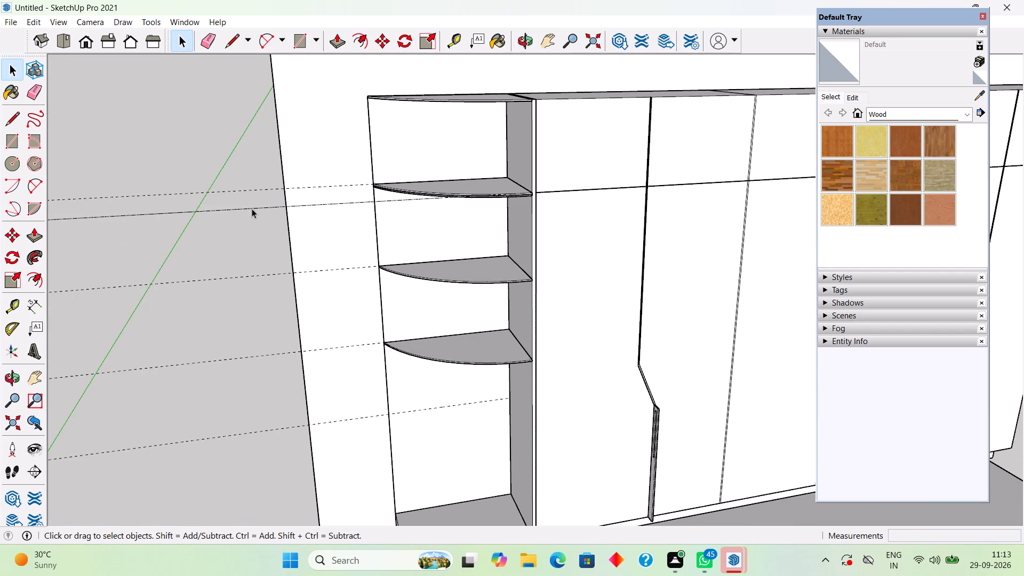
Delete the two overlapping guides that run just below the first curved shelf's own guide.
left_click(252, 209)
key("Delete")
key("BackSpace")
scroll(255, 207, "down", 1)
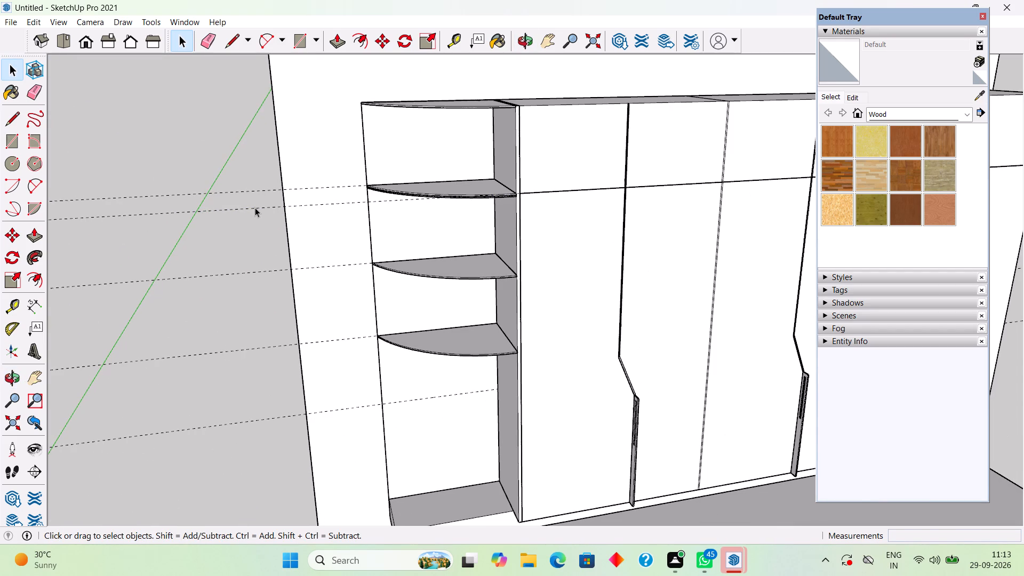
scroll(254, 207, "up", 2)
left_click(252, 207)
key("Delete")
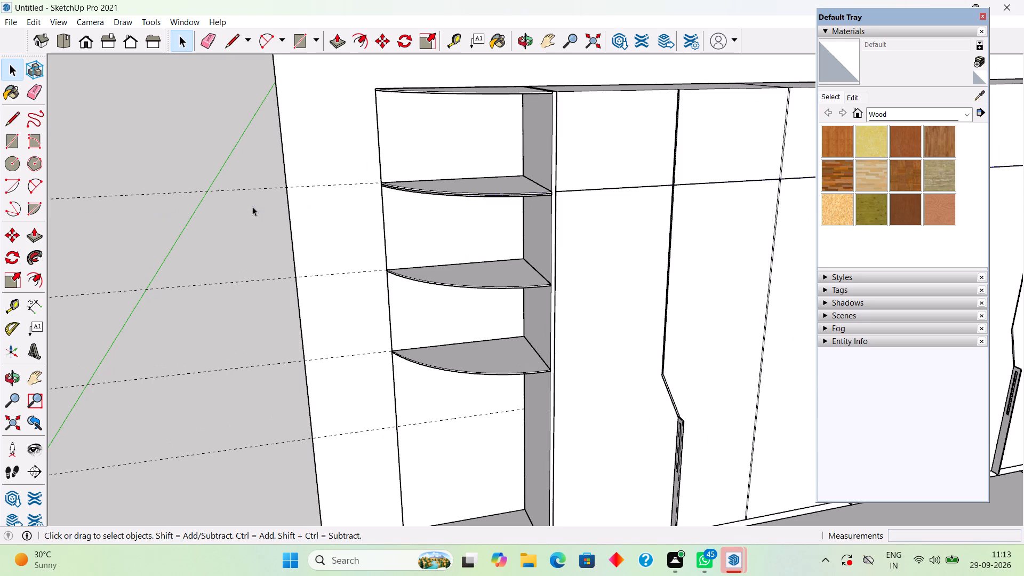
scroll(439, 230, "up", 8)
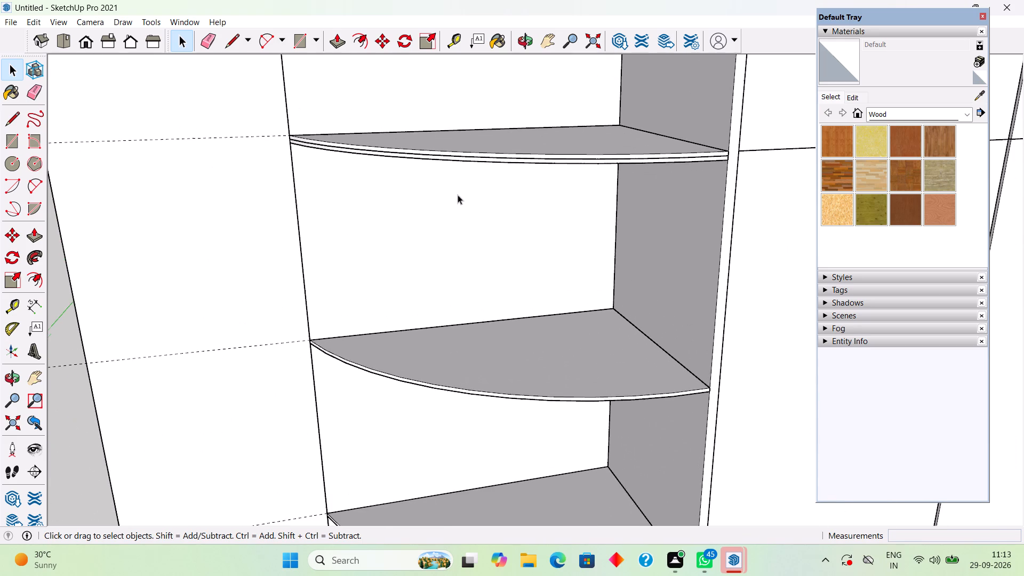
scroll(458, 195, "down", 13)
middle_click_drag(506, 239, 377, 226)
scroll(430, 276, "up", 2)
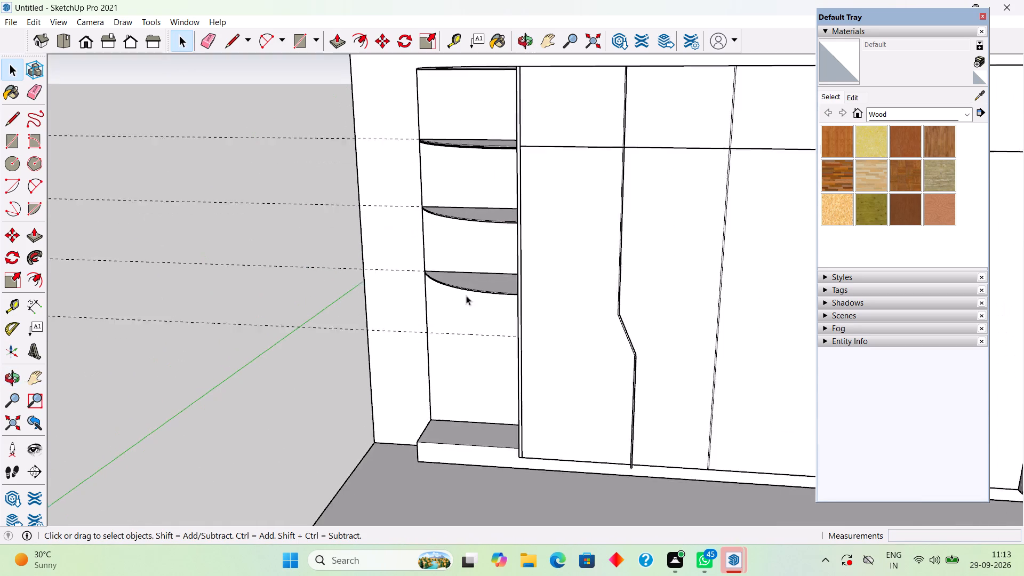
Examine the open end unit's curved shelves from the front and from below.
scroll(466, 295, "up", 2)
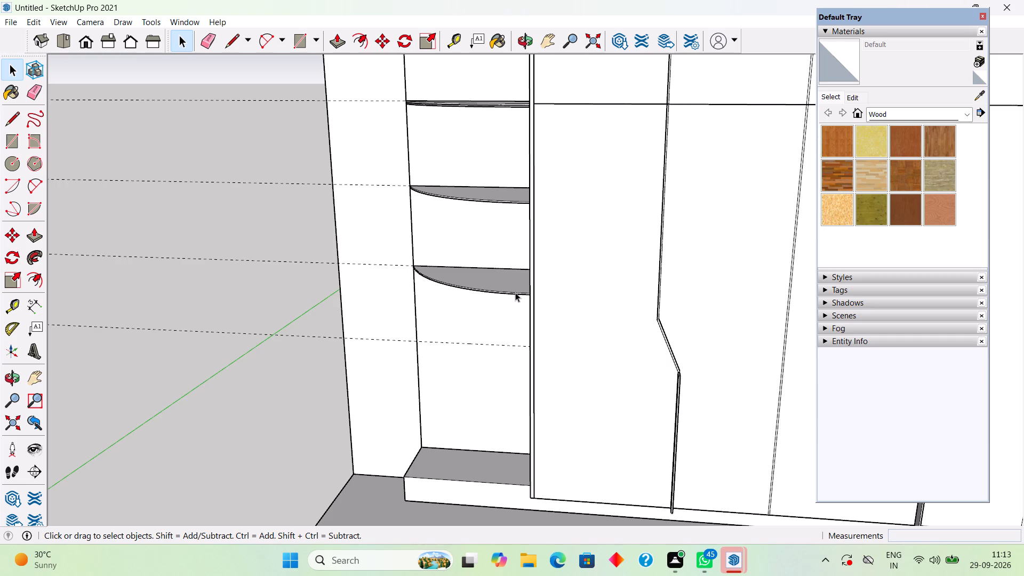
middle_click_drag(516, 289, 573, 292)
scroll(492, 292, "up", 2)
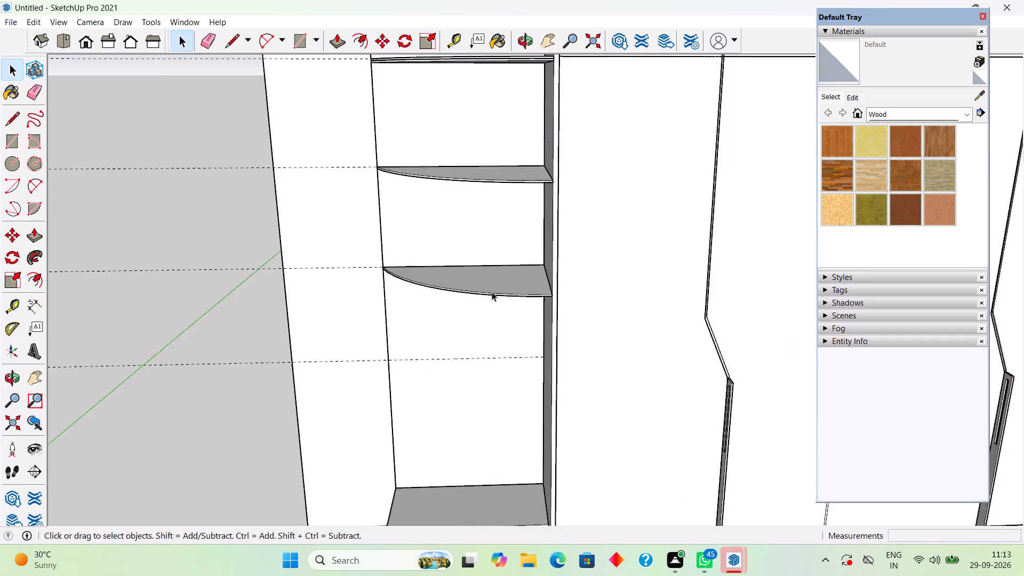
scroll(492, 292, "up", 5)
middle_click_drag(497, 321, 514, 188)
scroll(514, 188, "down", 5)
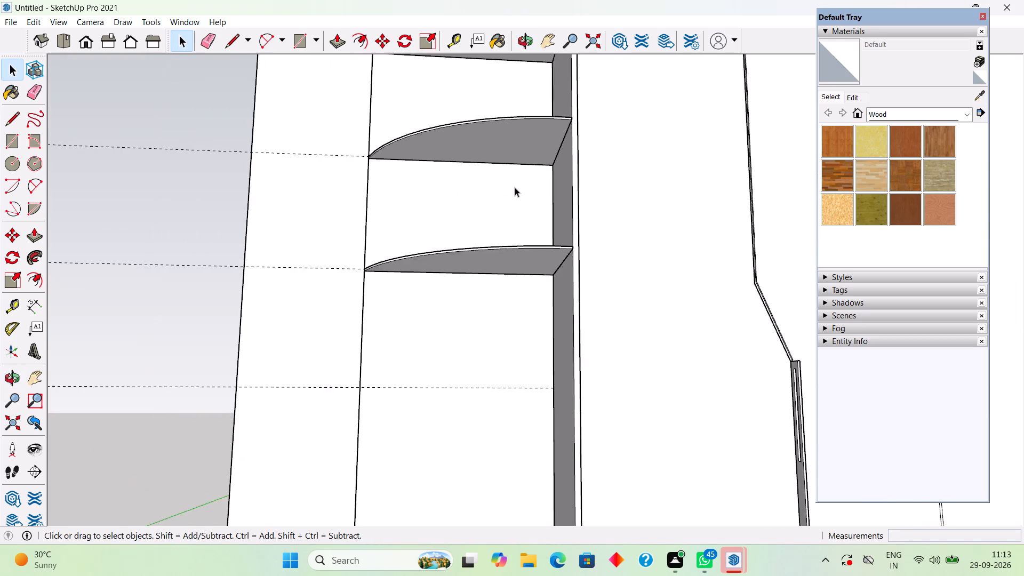
scroll(515, 187, "down", 6)
scroll(563, 95, "down", 4)
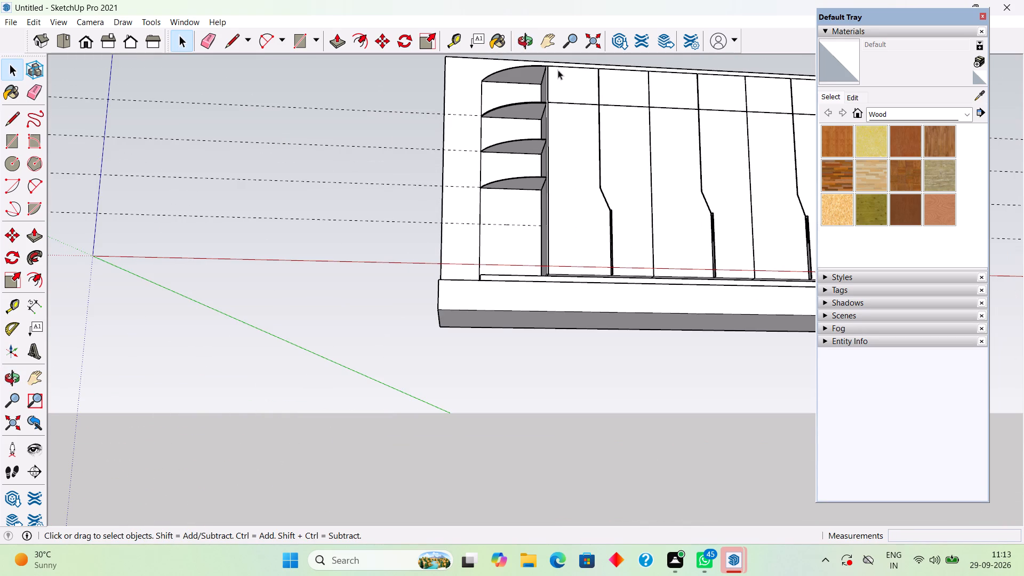
middle_click_drag(555, 85, 555, 86)
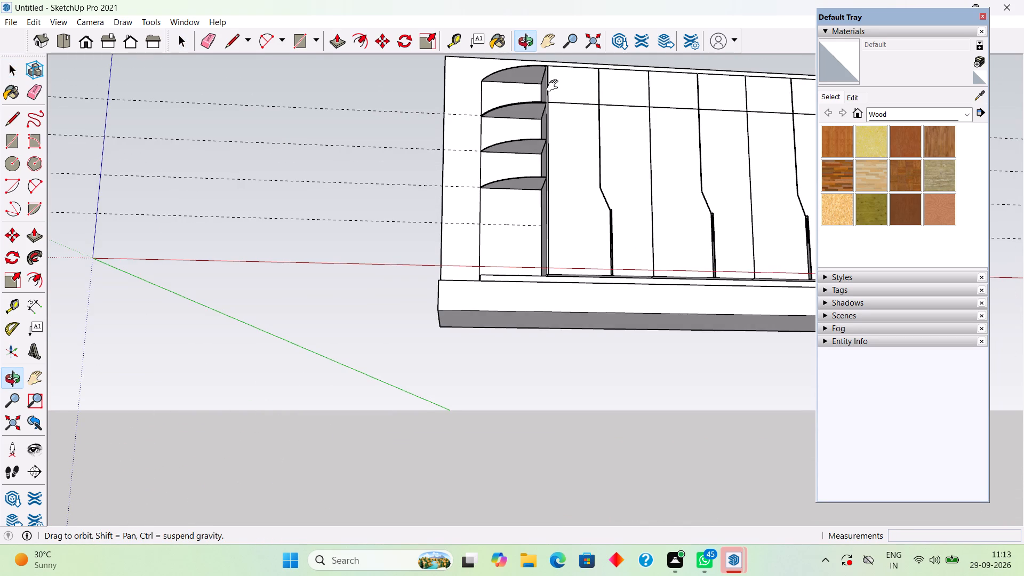
middle_click_drag(555, 86, 555, 205)
scroll(555, 206, "down", 1)
Thicken the lowest curved shelf by pulling its underside down 0.5" with Push/Pull.
scroll(555, 206, "up", 8)
middle_click_drag(506, 309, 532, 265)
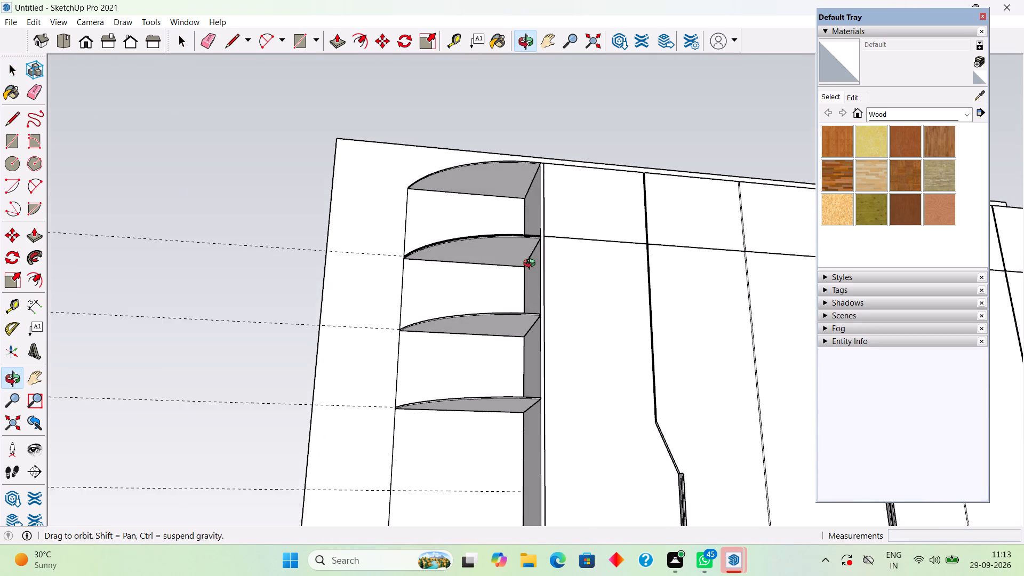
middle_click_drag(532, 265, 532, 266)
scroll(474, 418, "up", 2)
left_click(486, 396)
triple_click(491, 406)
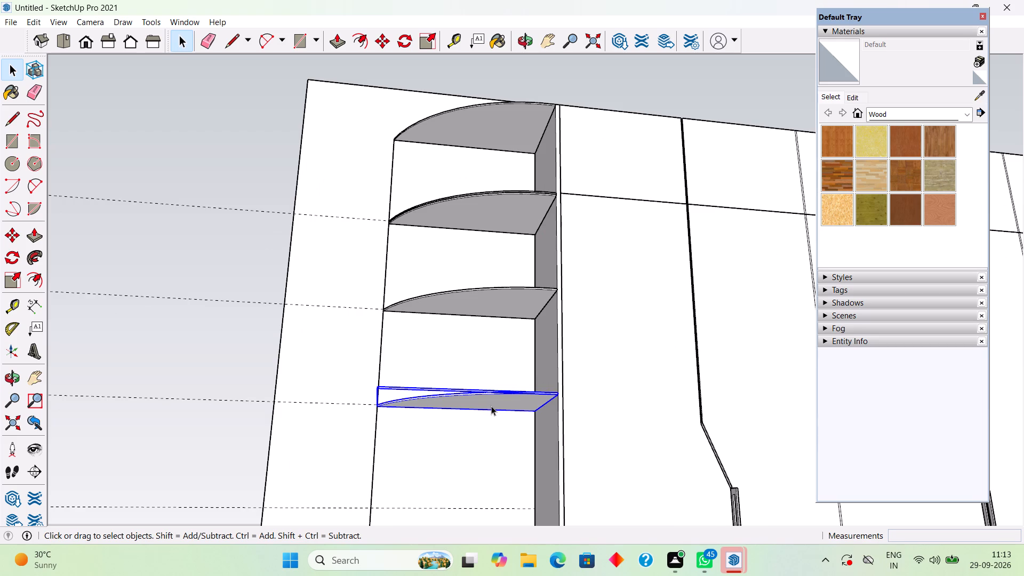
key("p")
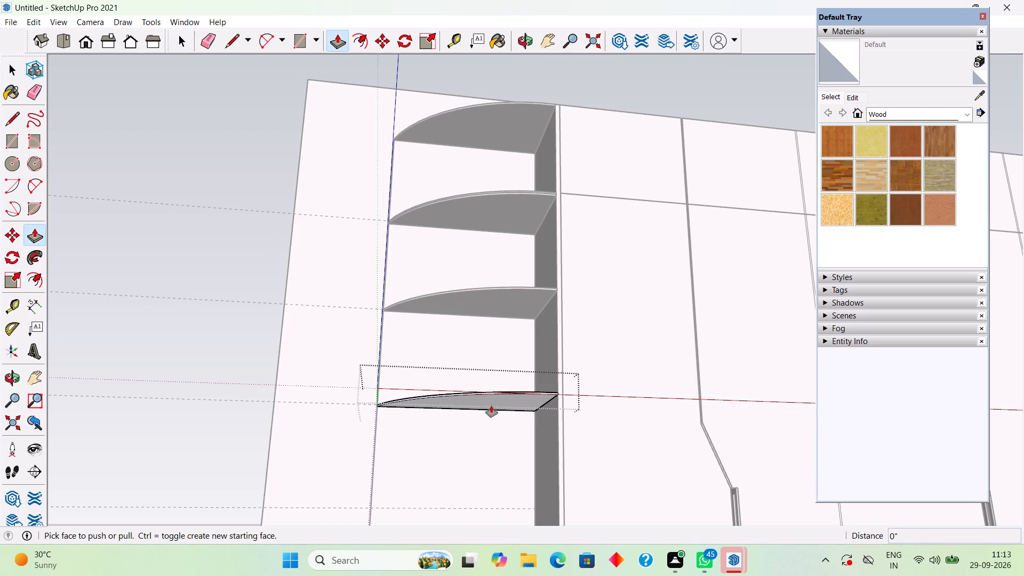
left_click(499, 400)
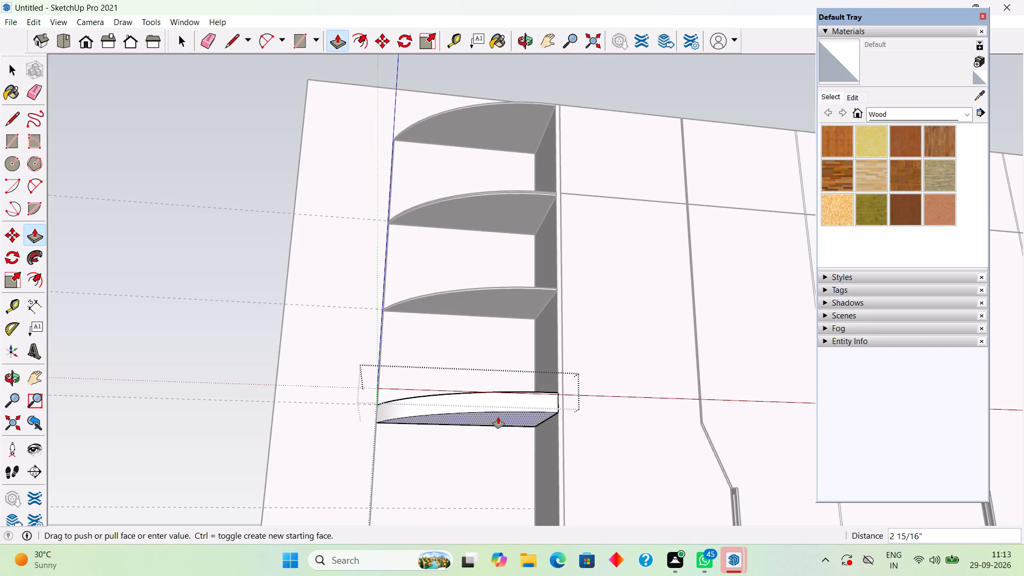
type(".5\"")
key("Return")
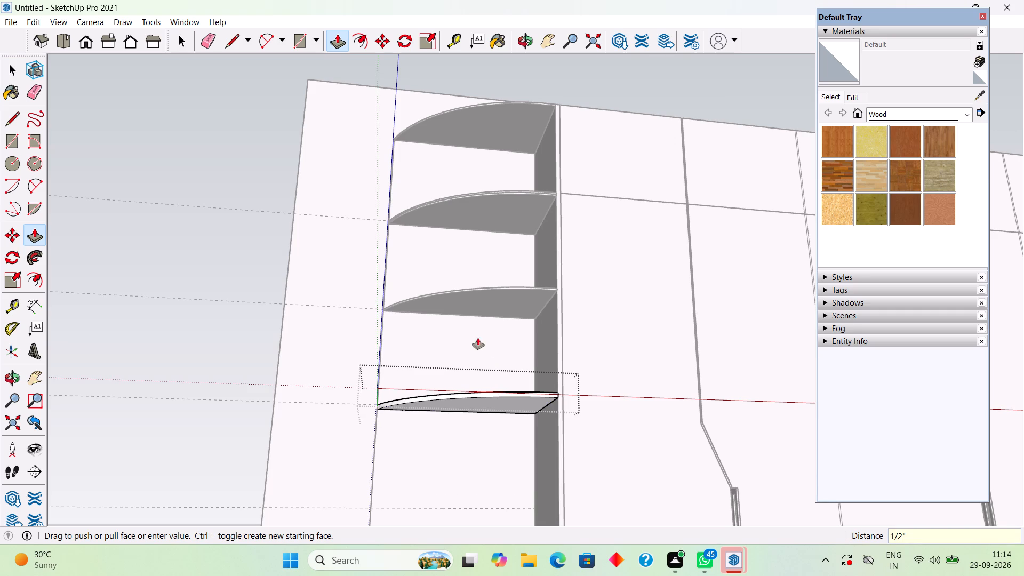
scroll(490, 308, "up", 5)
scroll(490, 314, "down", 4)
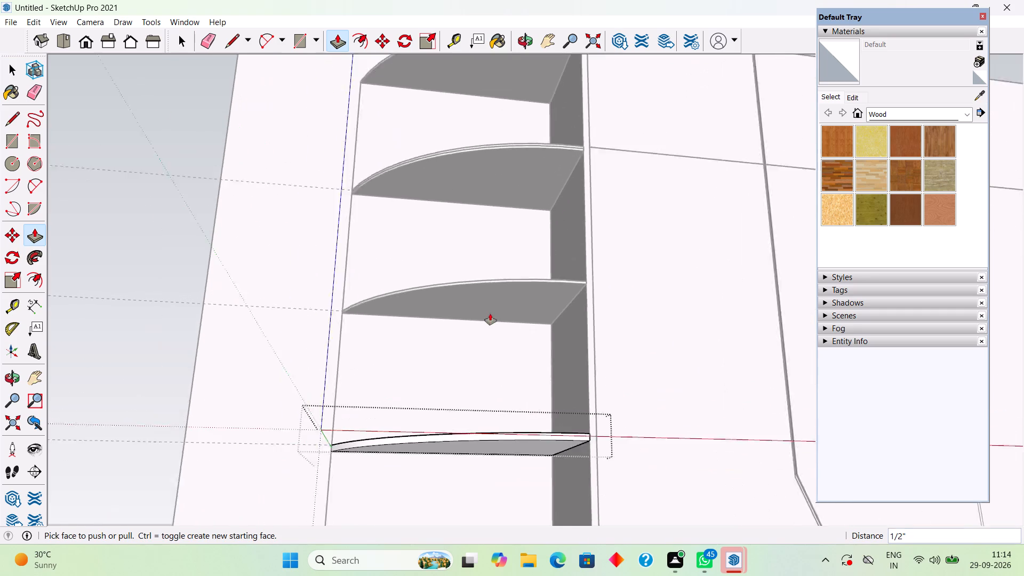
key("space")
left_click(190, 272)
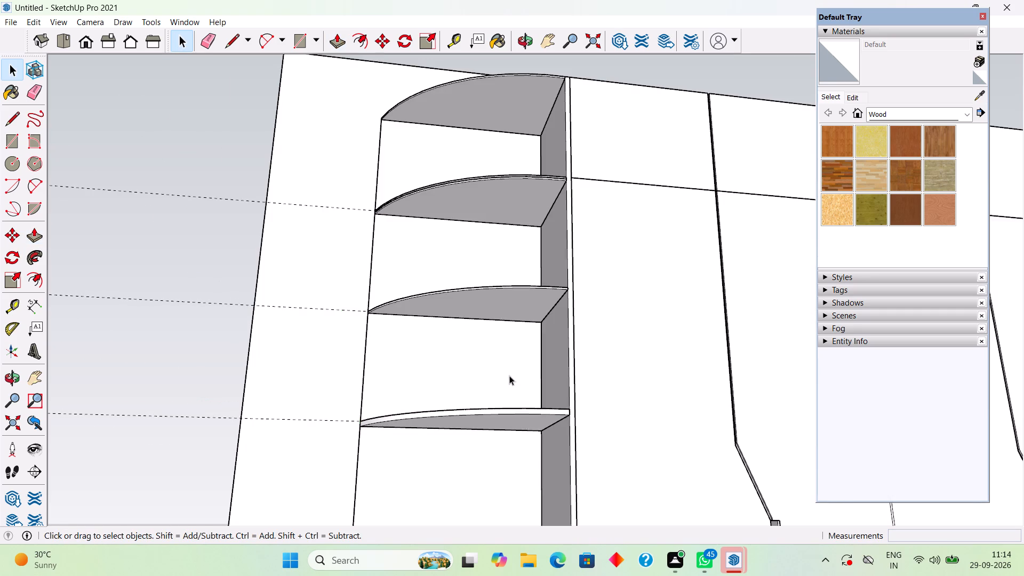
Thicken the second curved shelf, just above the lowest one, by pulling its underside down 0.5".
middle_click_drag(524, 380, 498, 517)
scroll(470, 374, "up", 1)
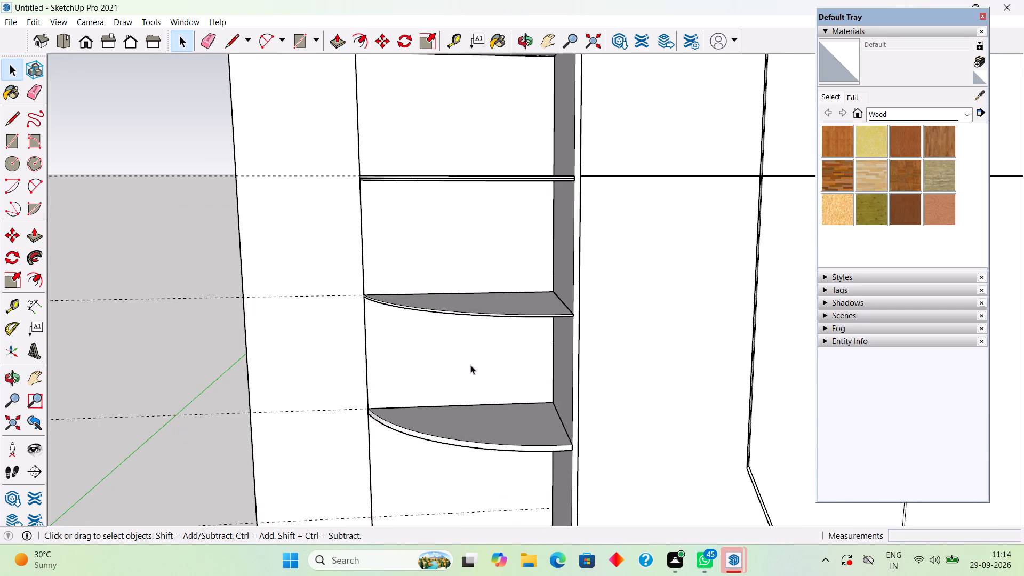
scroll(470, 365, "down", 4)
middle_click_drag(474, 359, 510, 174)
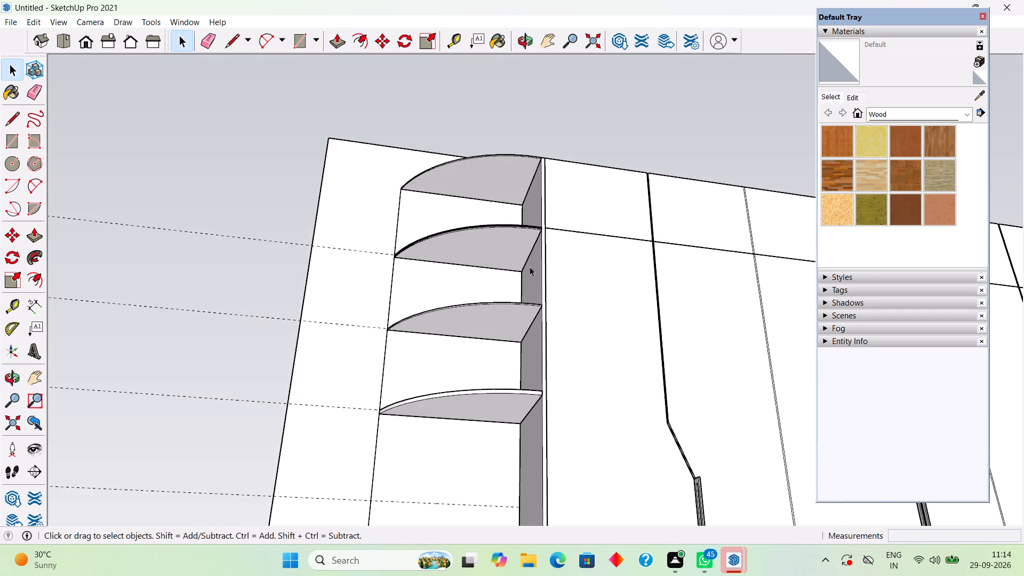
scroll(516, 318, "up", 3)
left_click(516, 318)
triple_click(516, 318)
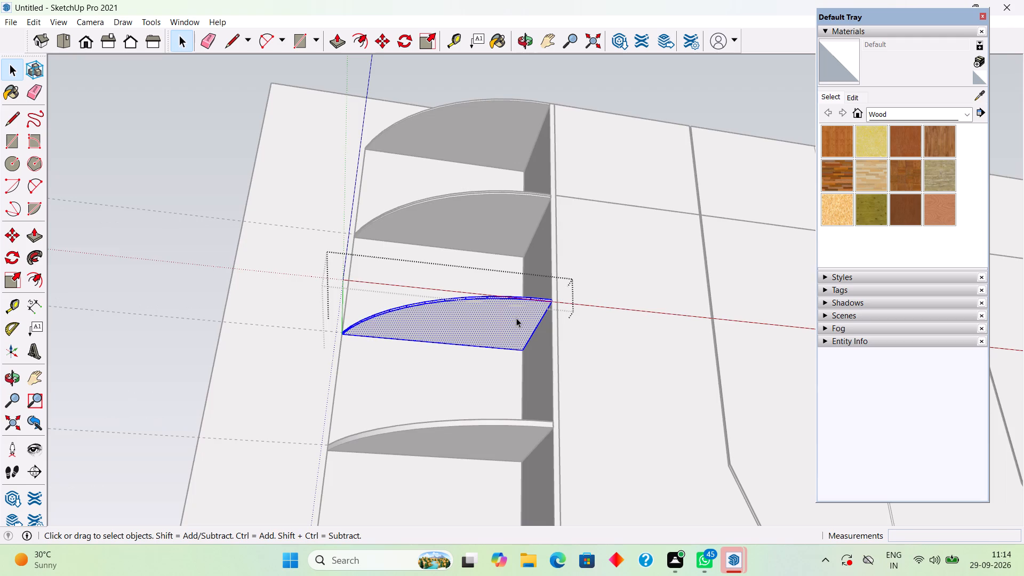
left_click(516, 318)
key("p")
left_click(516, 318)
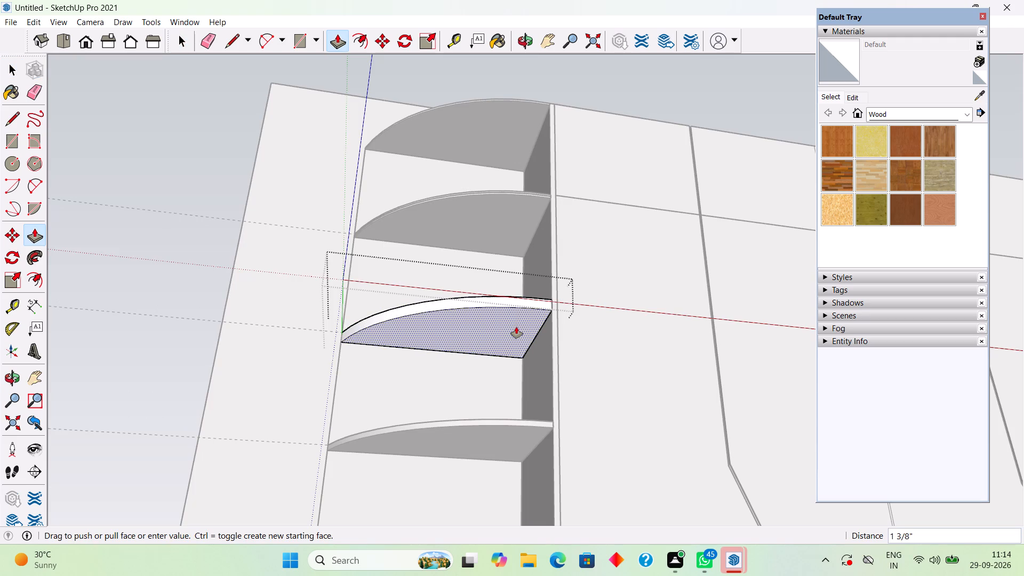
type(".5\"")
key("Return")
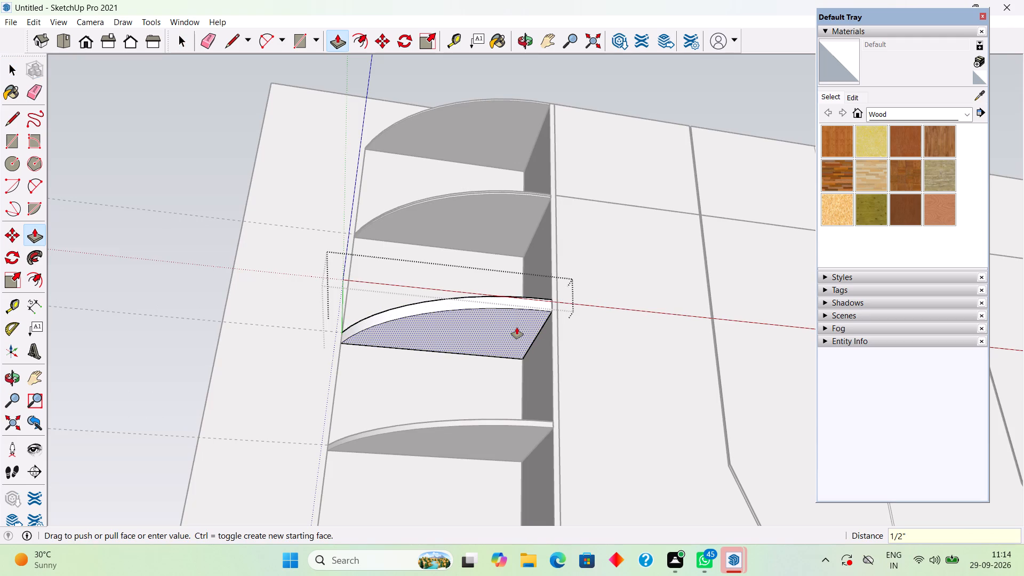
key("space")
Thicken the curved top panel of the open end unit by pulling its underside down 0.5".
scroll(517, 322, "down", 7)
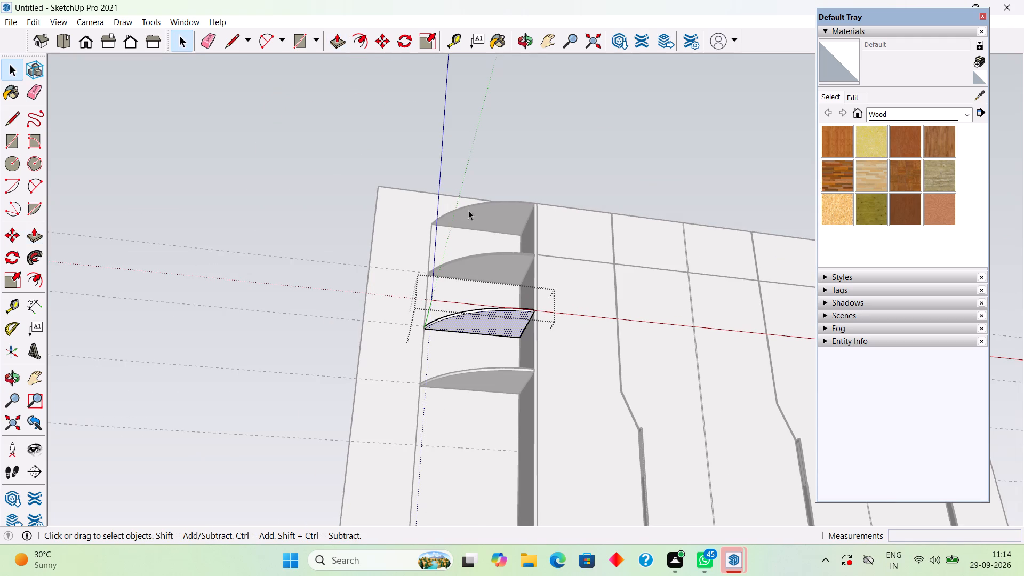
left_click(470, 219)
triple_click(470, 219)
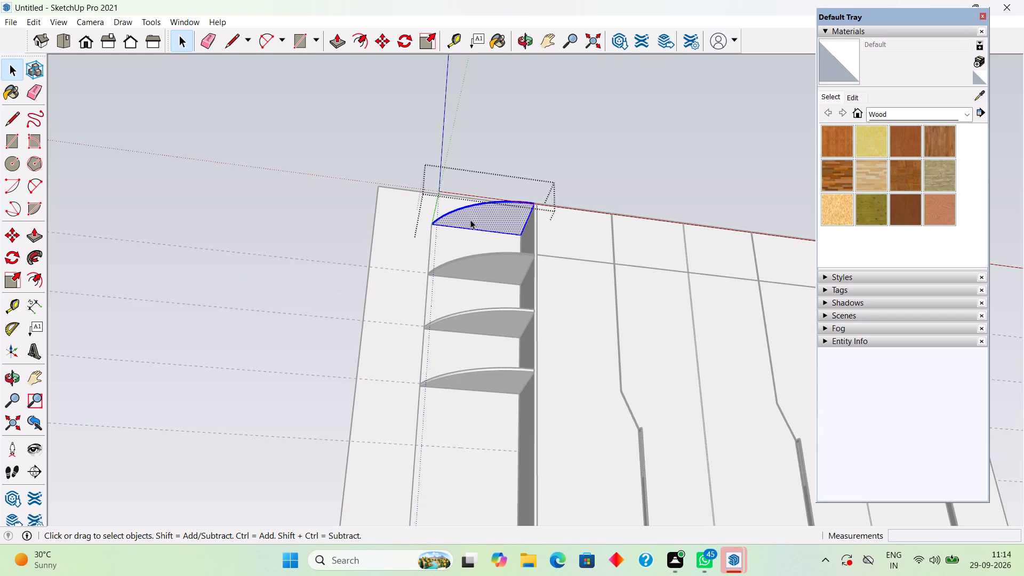
scroll(470, 220, "up", 14)
key("p")
left_click(485, 213)
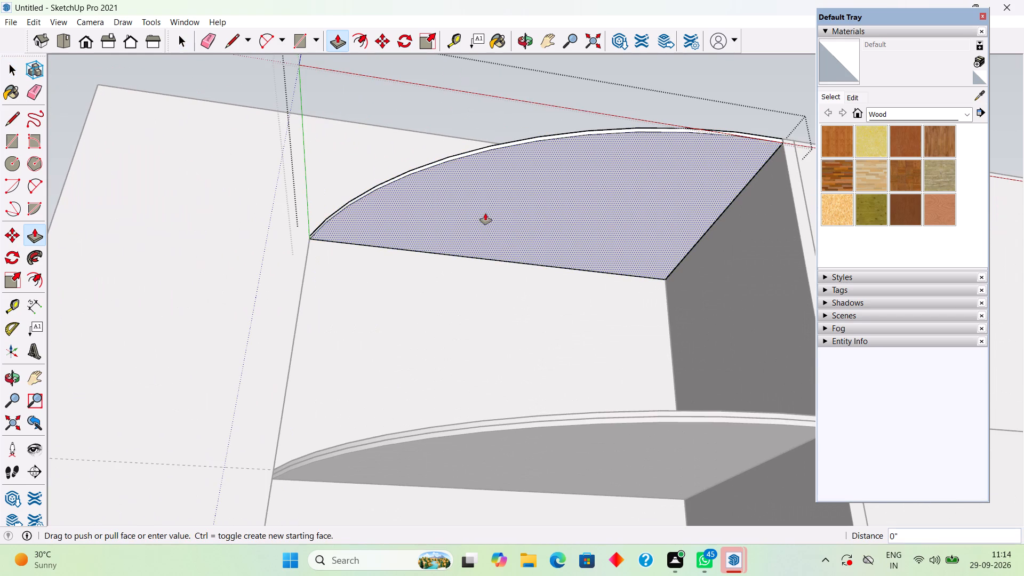
type(".5\"")
key("Return")
scroll(486, 227, "down", 2)
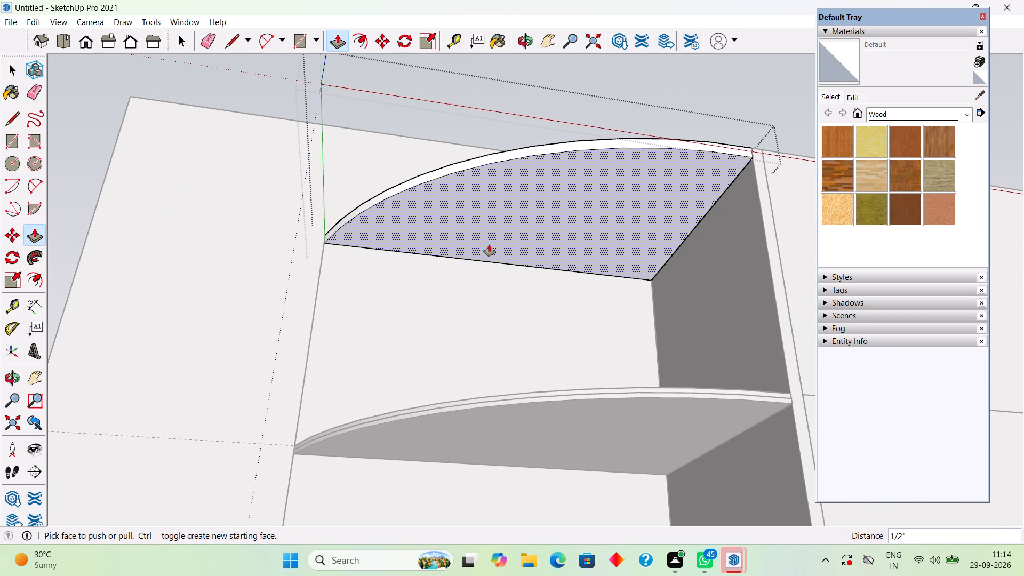
key("space")
scroll(492, 247, "down", 1)
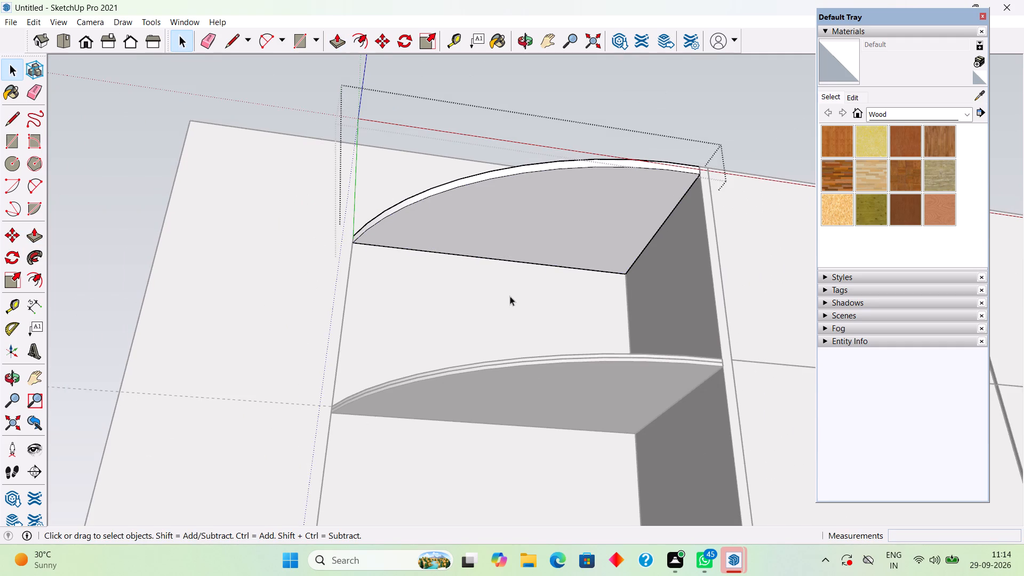
middle_click_drag(510, 297, 513, 433)
double_click(85, 186)
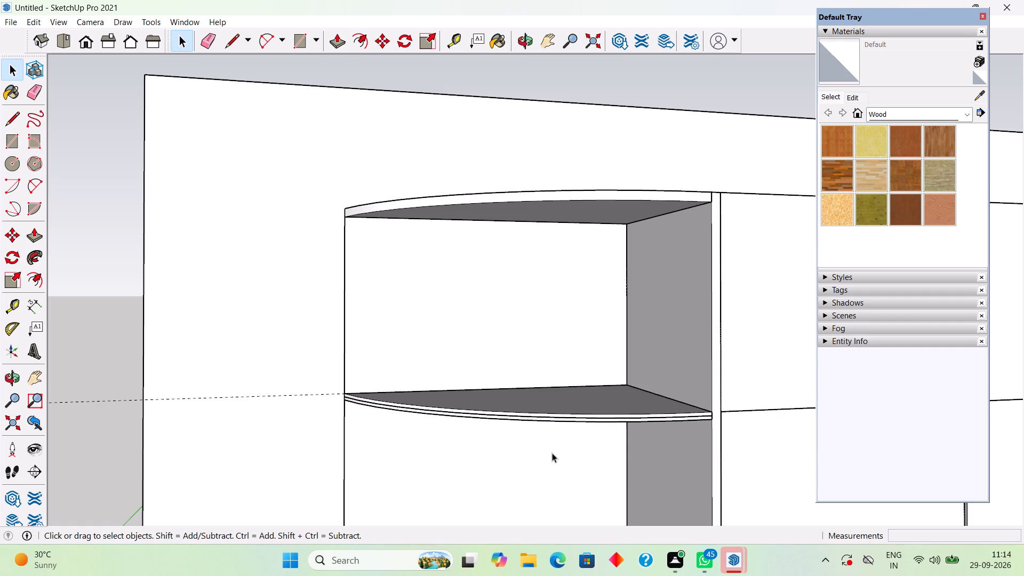
Thicken the lower piece of the doubled first curved shelf by pulling its underside down 0.3".
middle_click_drag(552, 453, 527, 340)
scroll(534, 371, "up", 3)
left_click(569, 406)
scroll(569, 406, "up", 5)
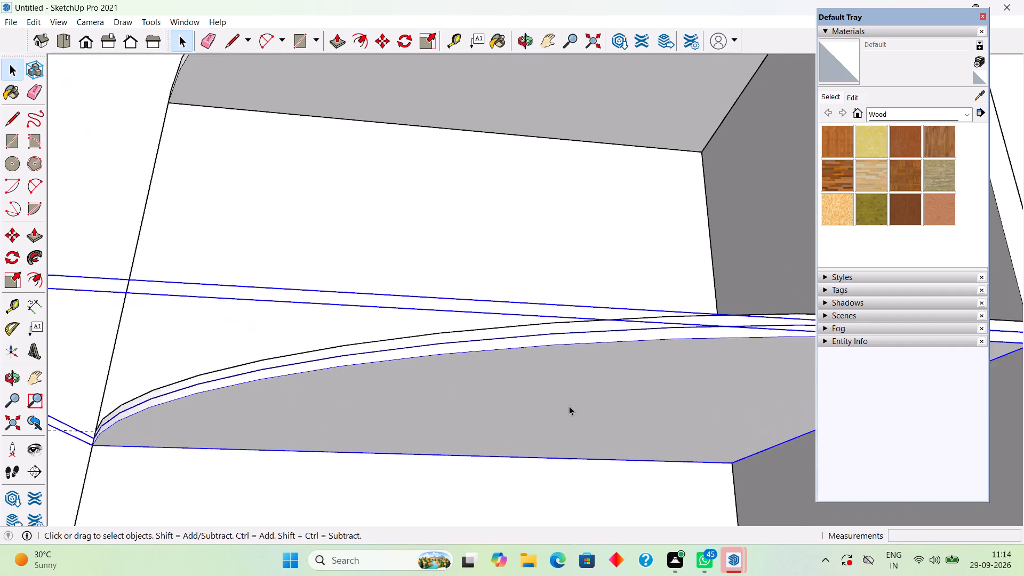
scroll(569, 406, "up", 4)
triple_click(569, 406)
left_click(569, 406)
key("p")
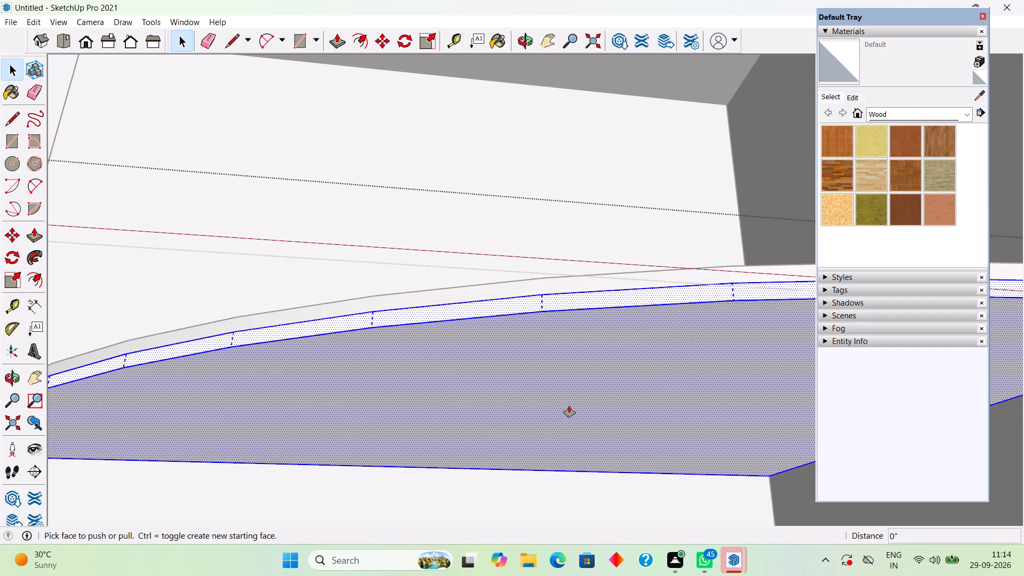
left_click(569, 406)
key("period")
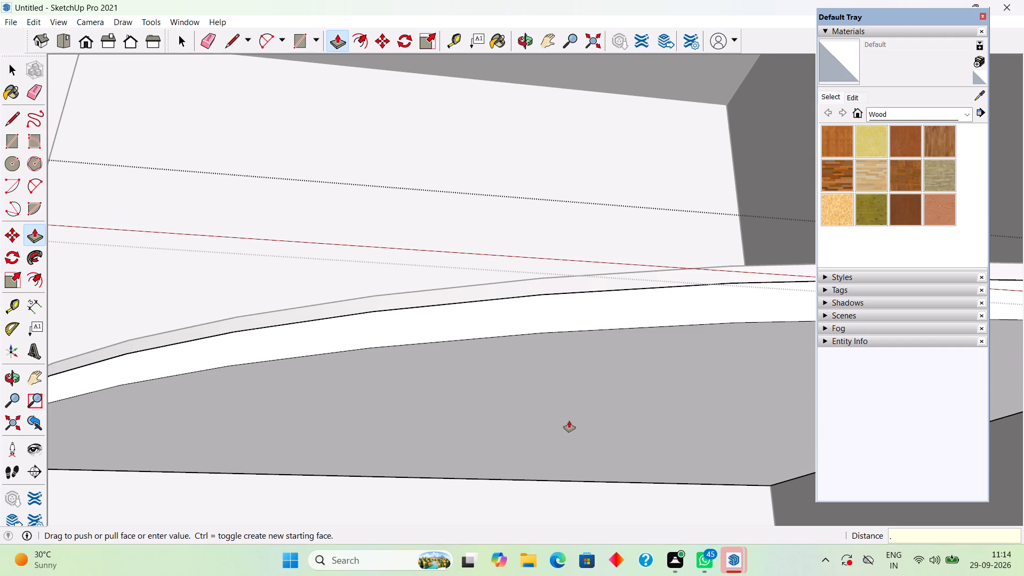
key("3")
key("shift+quotedbl")
key("Return")
scroll(569, 421, "down", 18)
key("space")
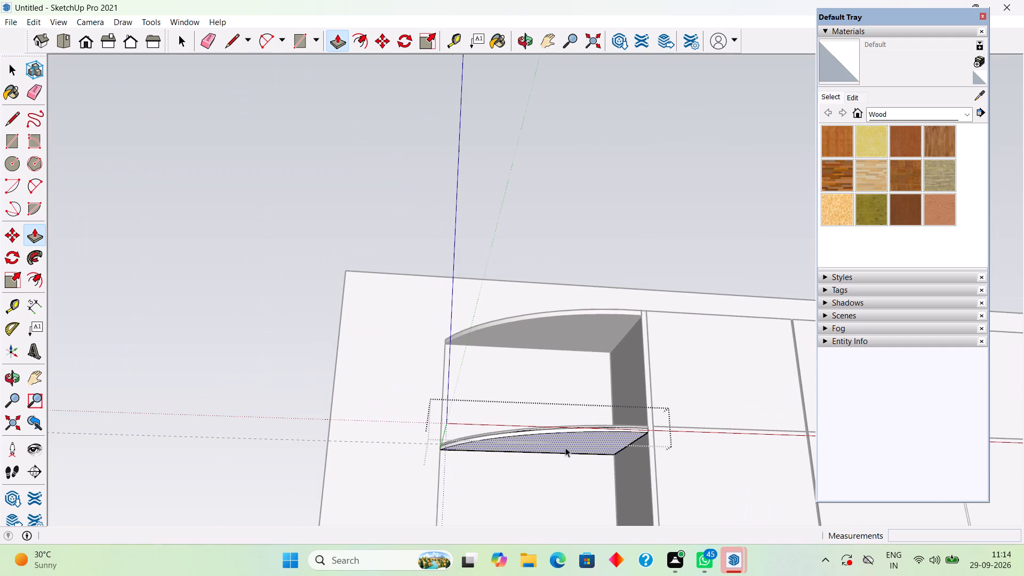
left_click(568, 255)
Examine the thickened curved shelves of the end unit against the whole cabinet and then up close from above.
middle_click_drag(555, 286, 552, 414)
scroll(555, 374, "down", 9)
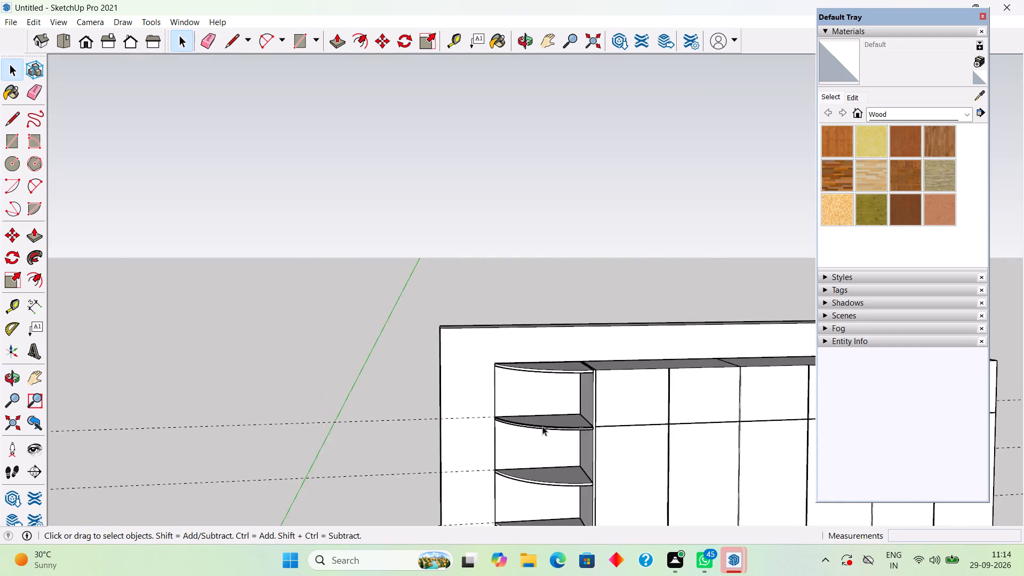
scroll(545, 425, "down", 9)
scroll(623, 488, "down", 5)
middle_click_drag(619, 488, 584, 469)
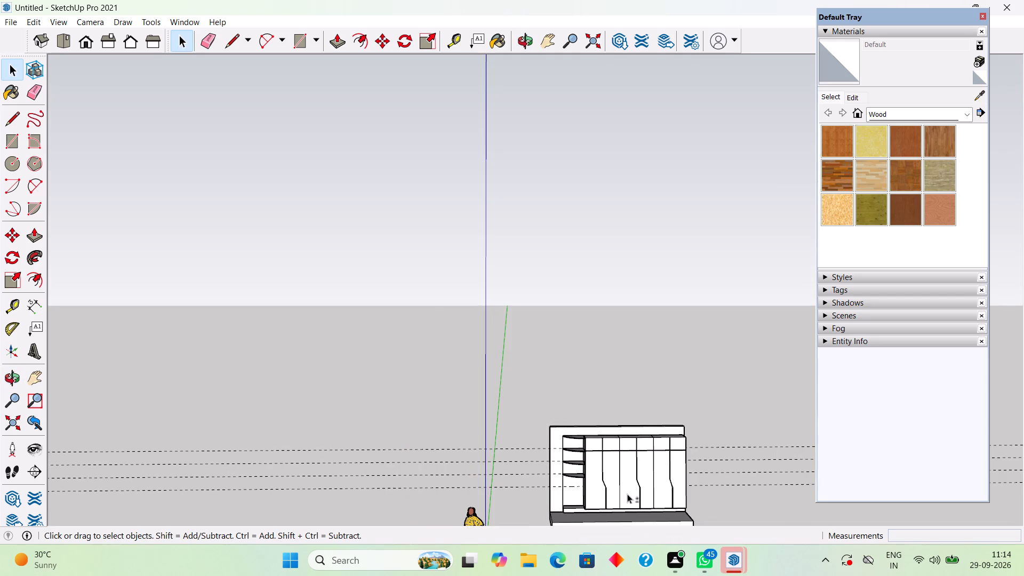
middle_click_drag(627, 494, 605, 319, "shift")
scroll(603, 316, "up", 10)
middle_click_drag(549, 284, 541, 363)
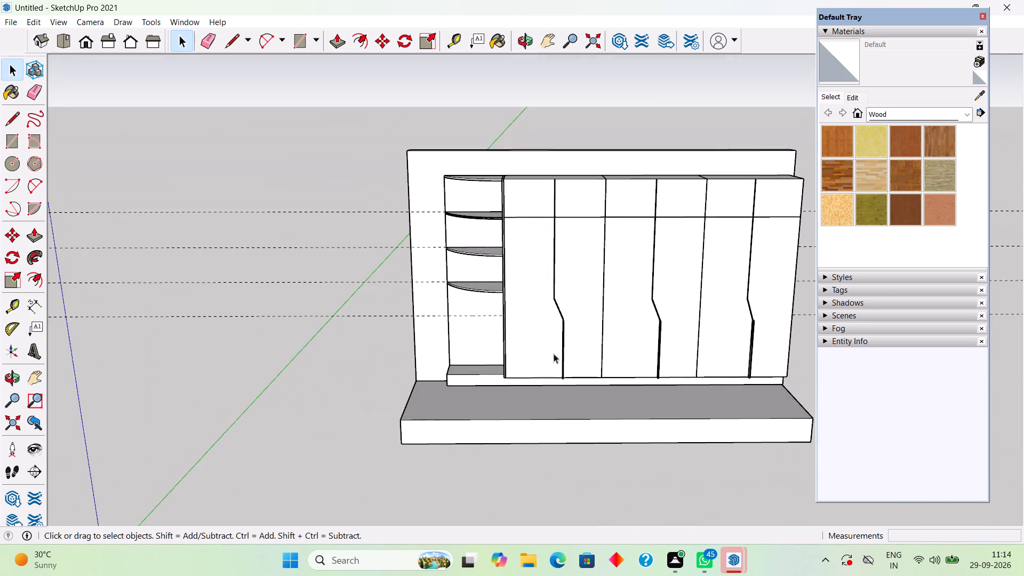
scroll(562, 308, "up", 5)
scroll(472, 271, "up", 1)
middle_click_drag(431, 236, 482, 271)
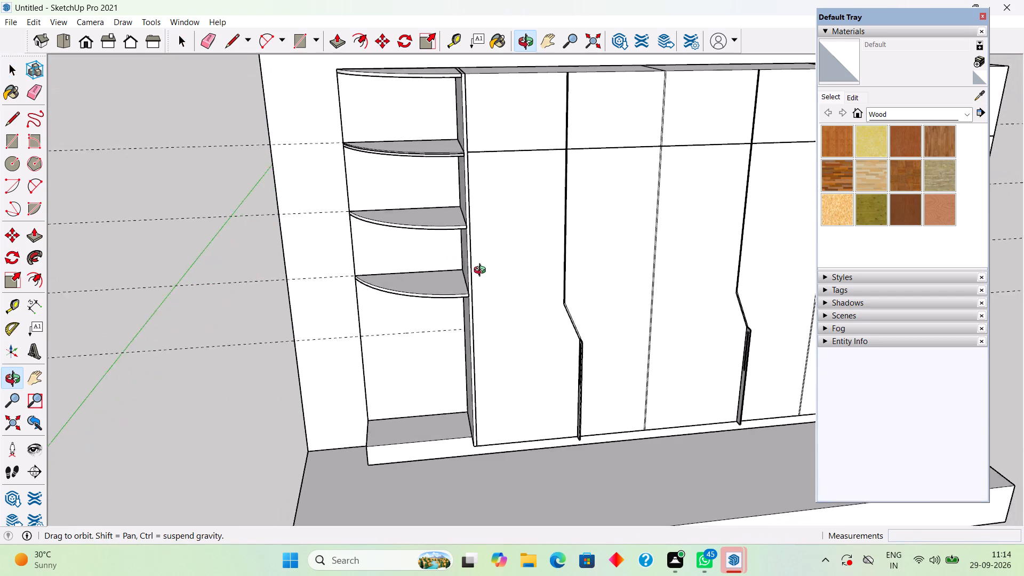
middle_click_drag(482, 271, 513, 276)
scroll(413, 165, "up", 8)
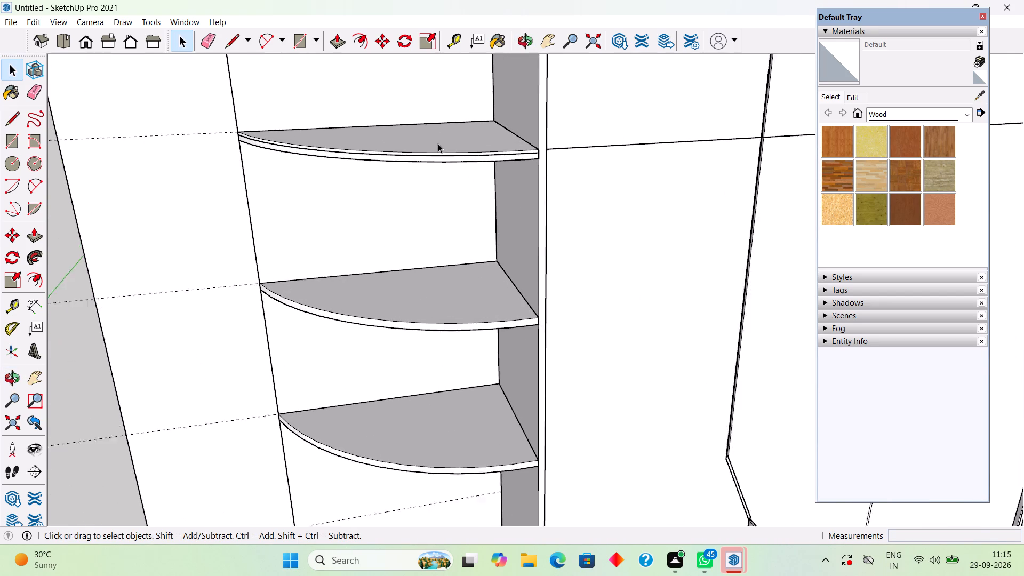
scroll(438, 143, "up", 6)
middle_click_drag(453, 148, 546, 142)
scroll(546, 142, "down", 8)
Move both pieces of the doubled first curved shelf, just below the curved top, down 0.1" from their outer back corner.
scroll(224, 120, "up", 7)
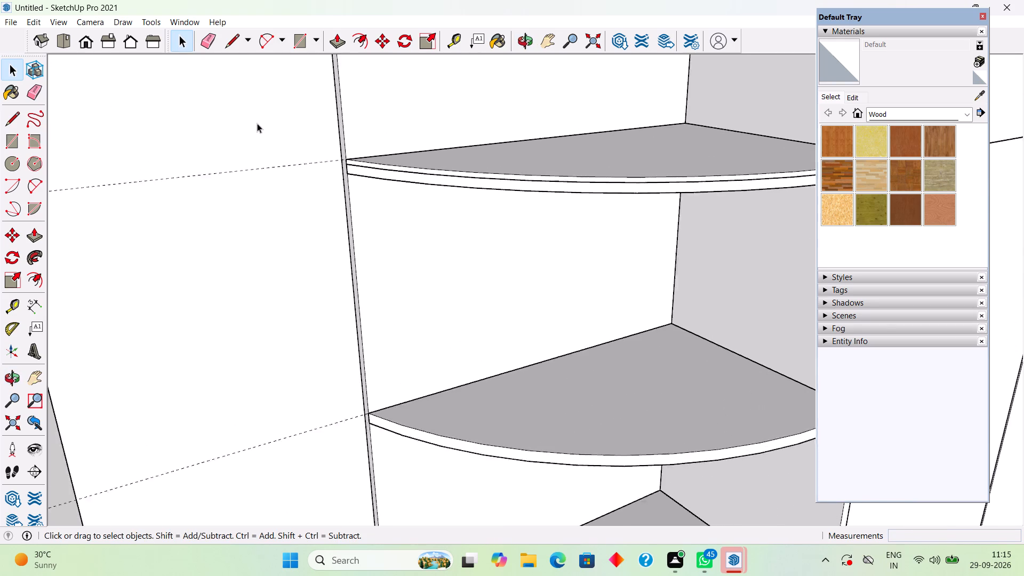
scroll(257, 123, "up", 2)
left_click(404, 174)
scroll(376, 183, "up", 5)
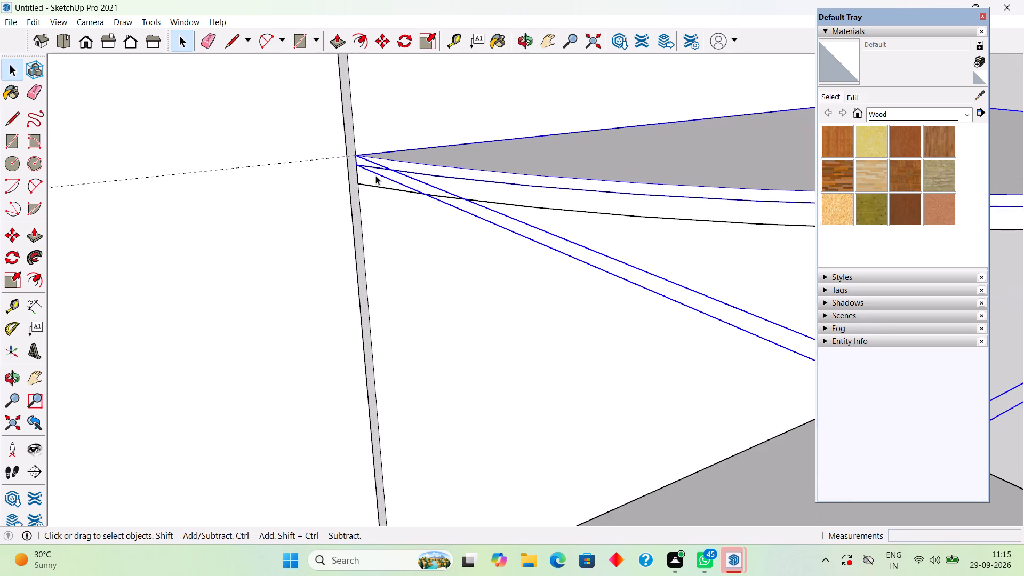
scroll(375, 175, "up", 4)
left_click(364, 179)
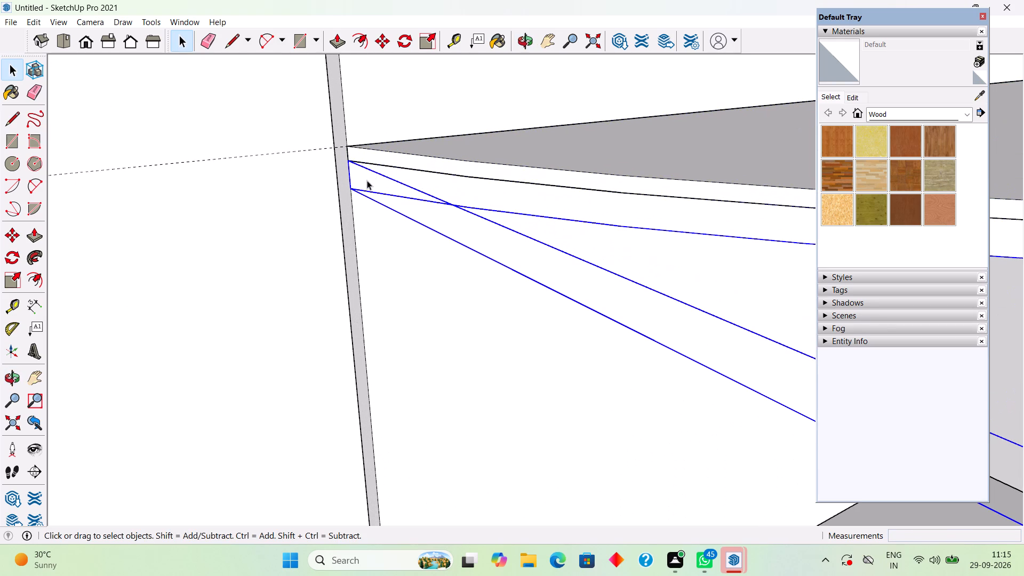
left_click(401, 160, "shift")
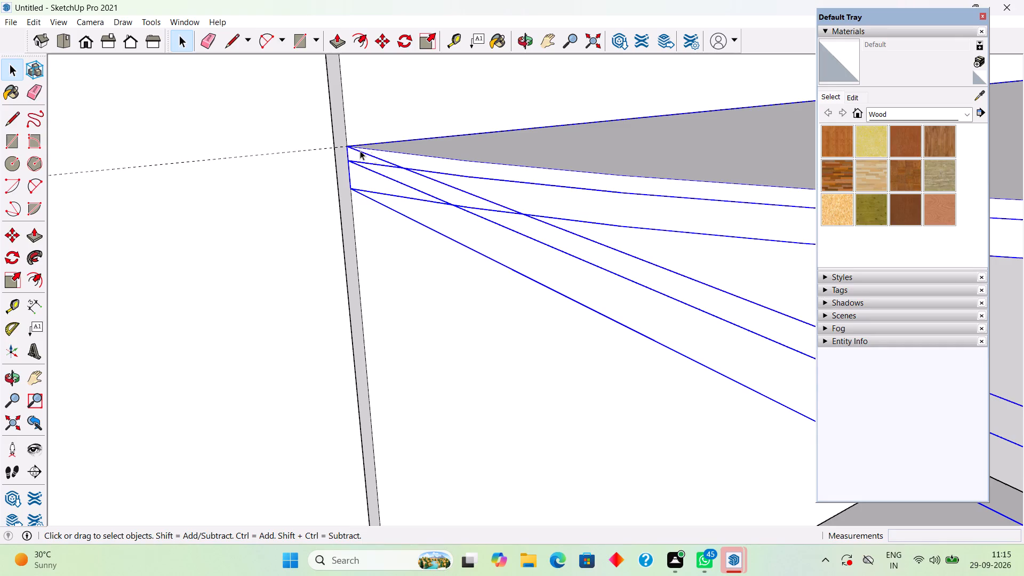
scroll(345, 139, "down", 3)
scroll(341, 109, "up", 4)
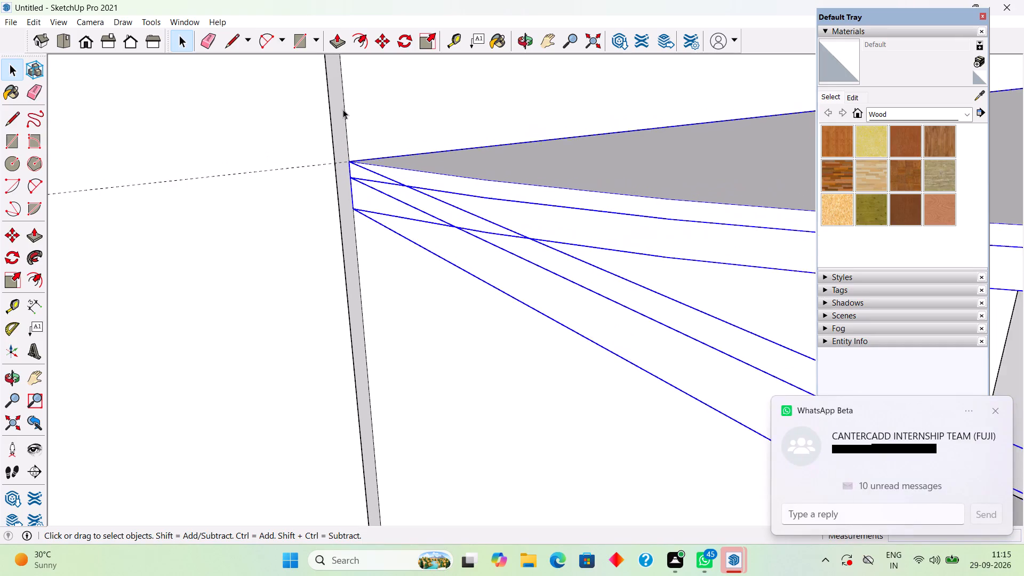
scroll(343, 109, "up", 4)
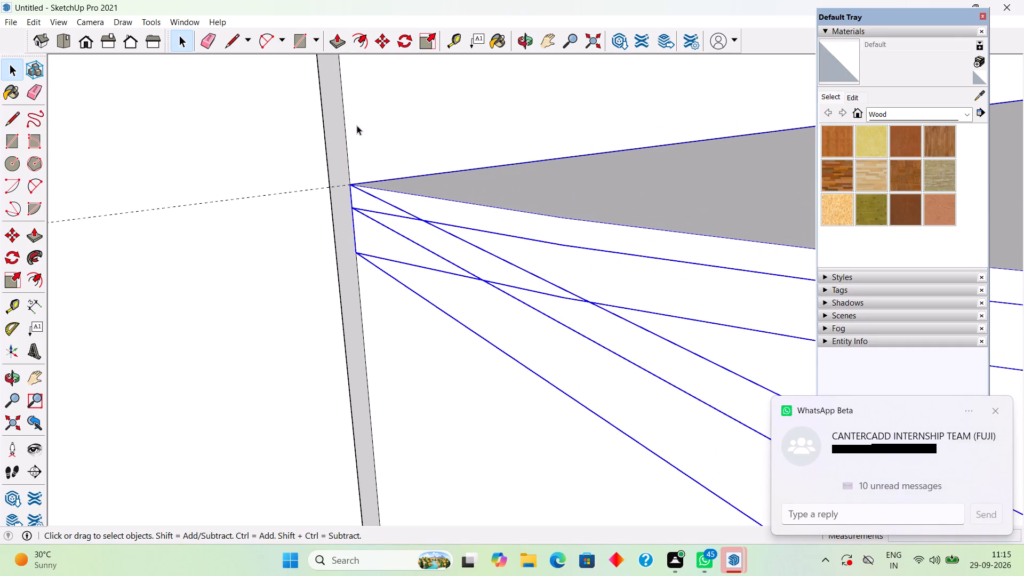
scroll(358, 127, "up", 3)
key("m")
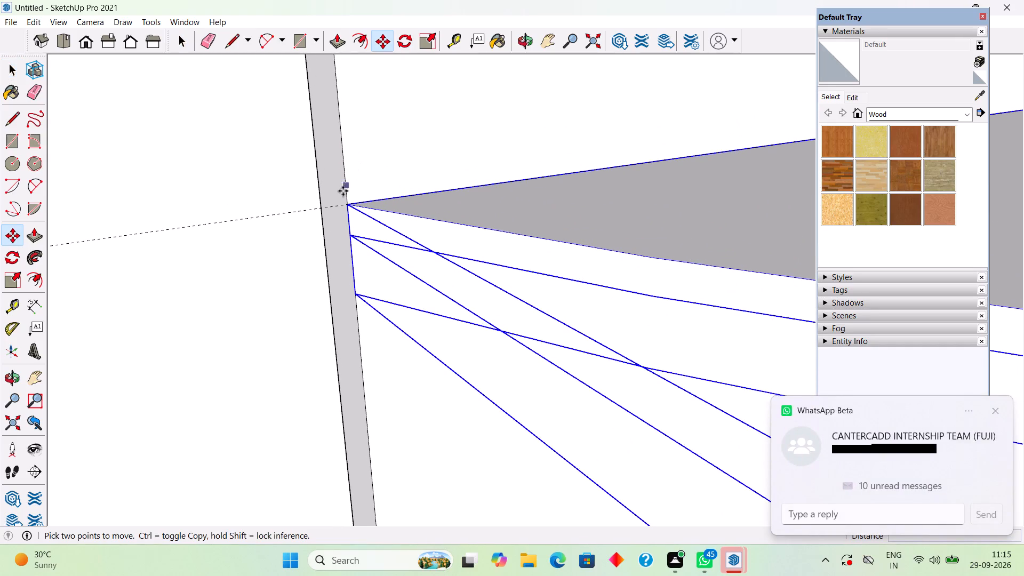
left_click(346, 203)
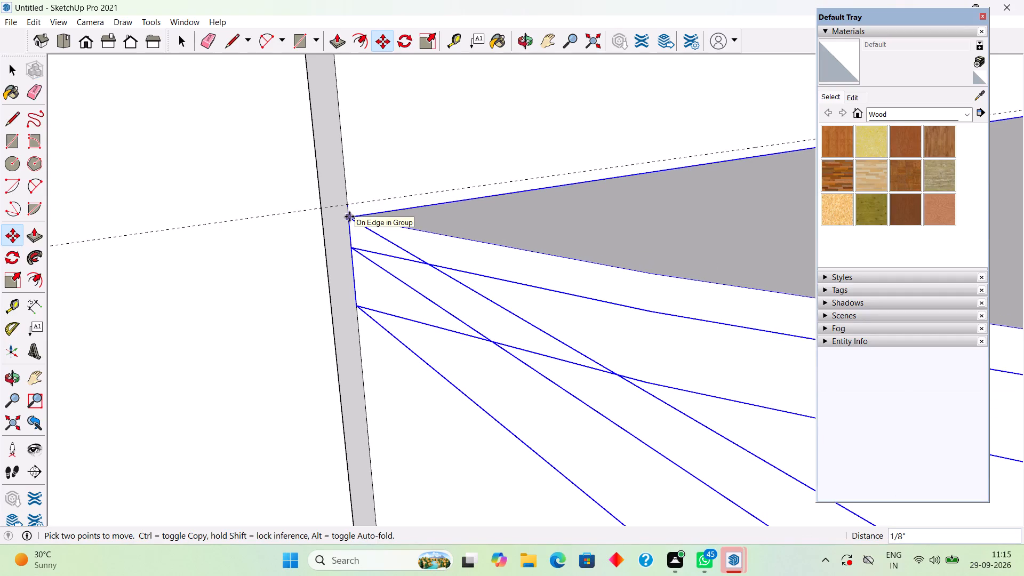
key("1")
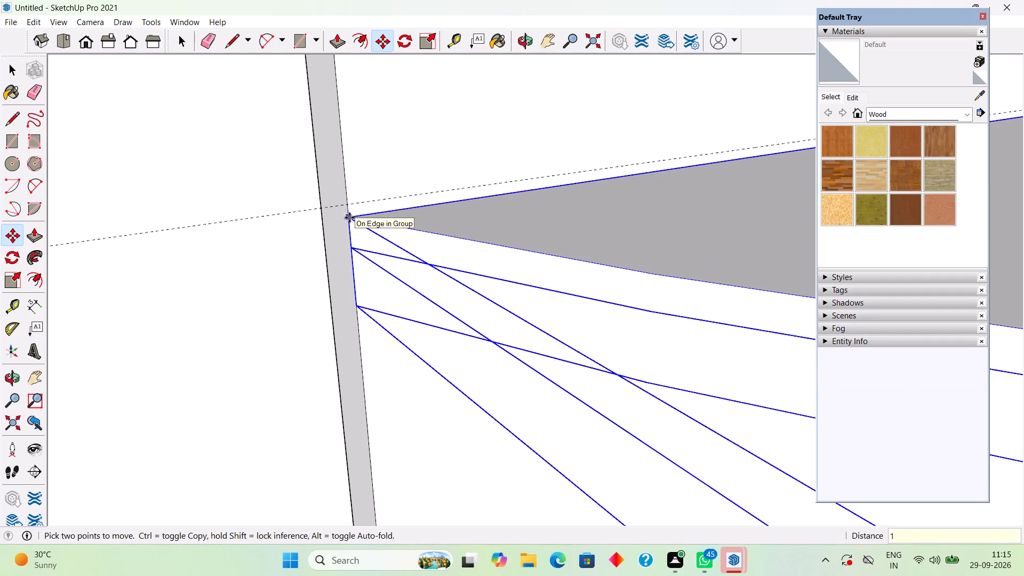
key("BackSpace")
type(".1\"")
key("Return")
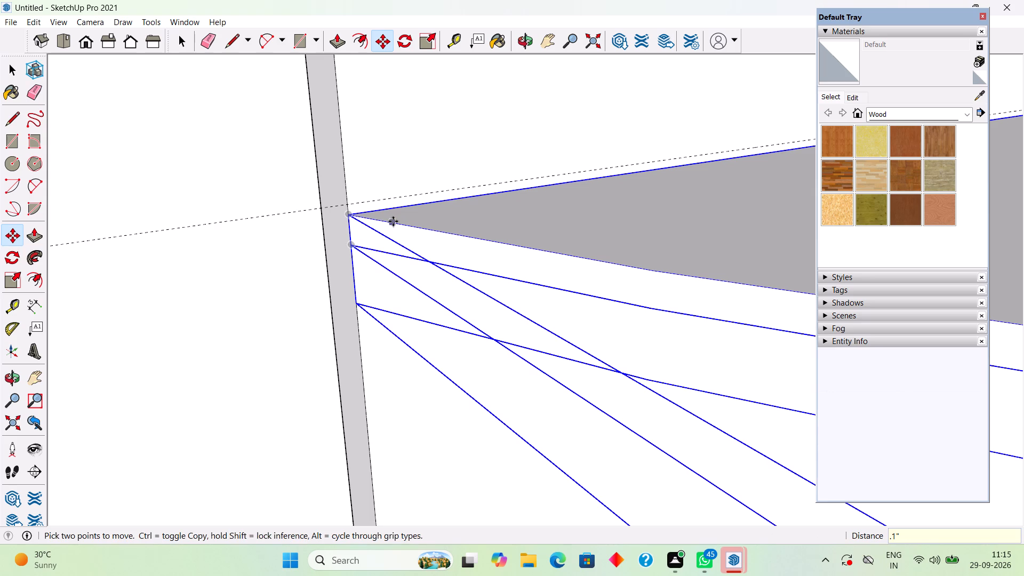
Raise the top face of the doubled shelf's upper piece about 1/8", up to the horizontal guide.
key("space")
triple_click(485, 225)
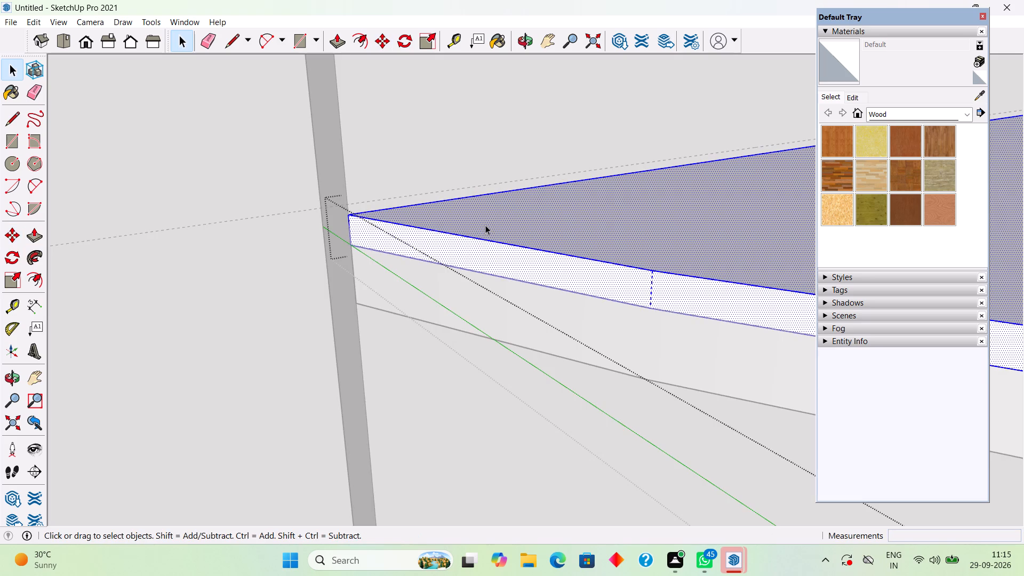
left_click(485, 225)
key("p")
left_click(489, 218)
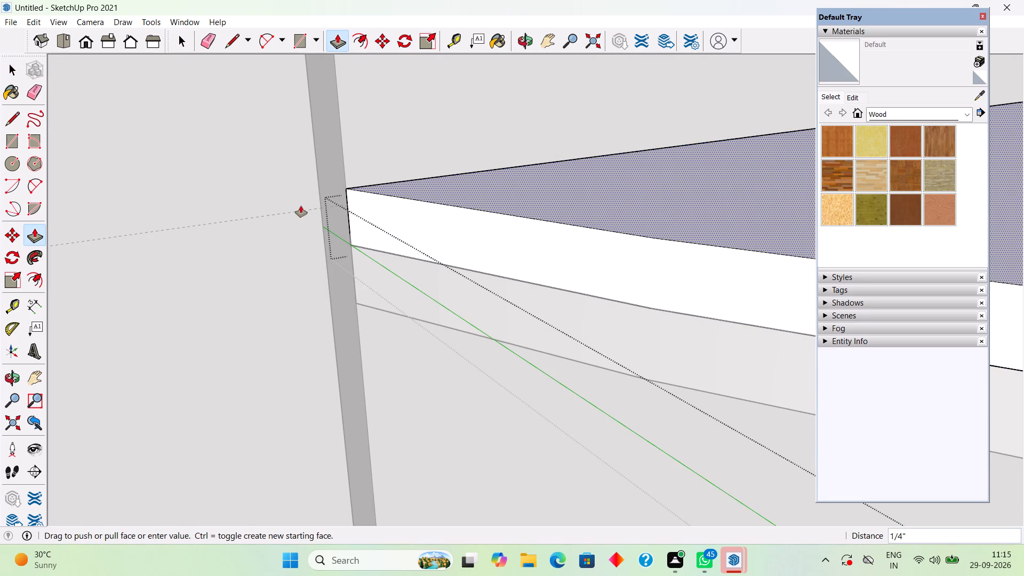
left_click(277, 213)
scroll(304, 238, "down", 2)
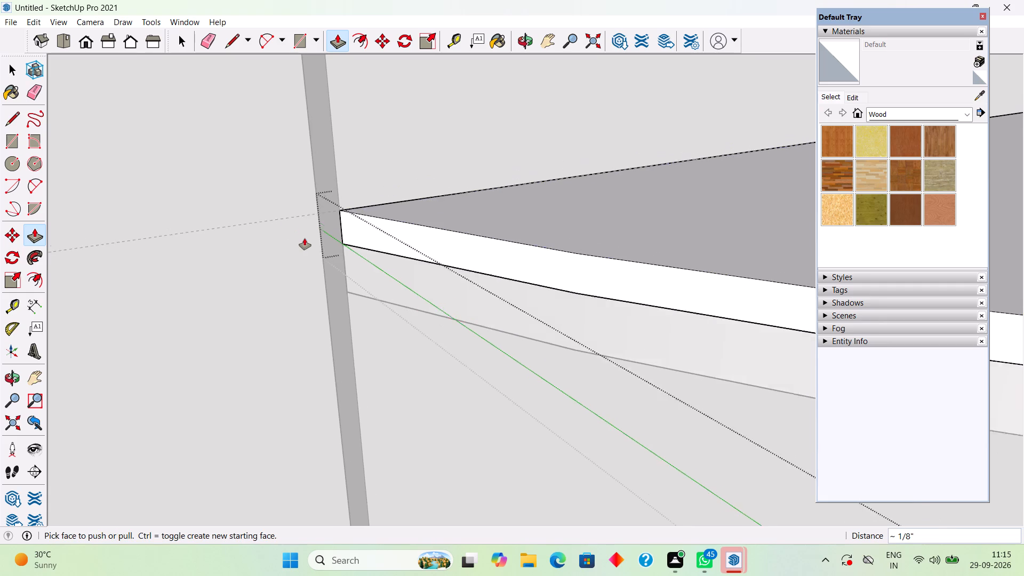
scroll(305, 238, "down", 5)
key("space")
scroll(306, 241, "down", 20)
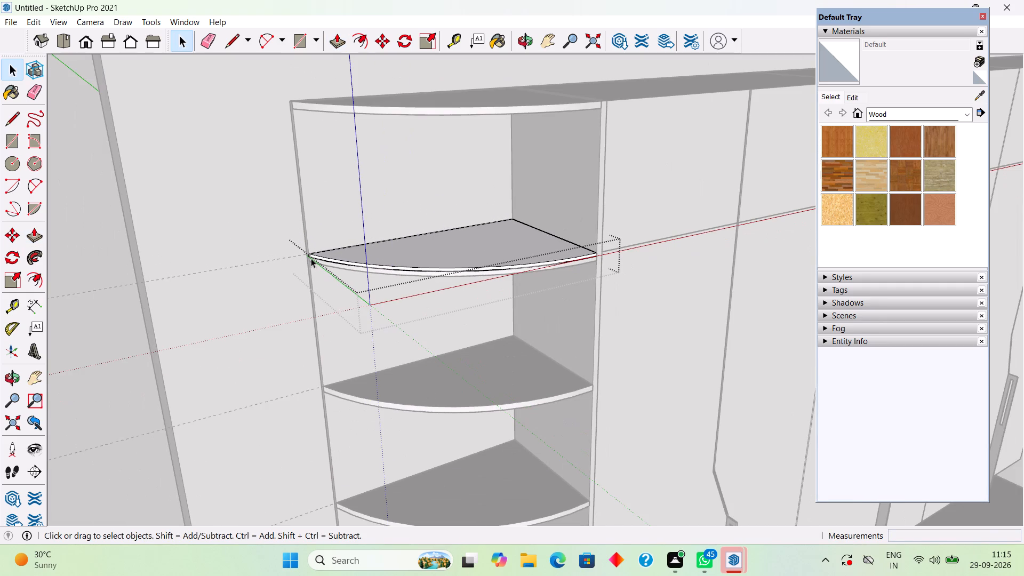
left_click(122, 227)
Examine the whole cabinet from several angles, including the lower ends of the slotted handle strips above the base.
middle_click_drag(404, 281, 320, 277)
scroll(323, 281, "down", 2)
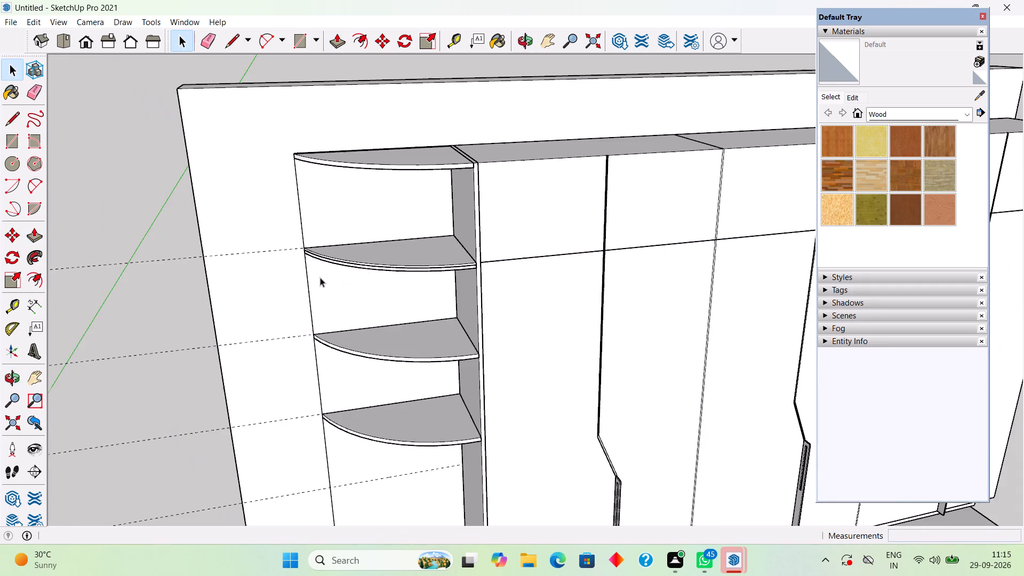
middle_click_drag(320, 277, 321, 278)
scroll(320, 277, "down", 12)
middle_click_drag(323, 291, 305, 251)
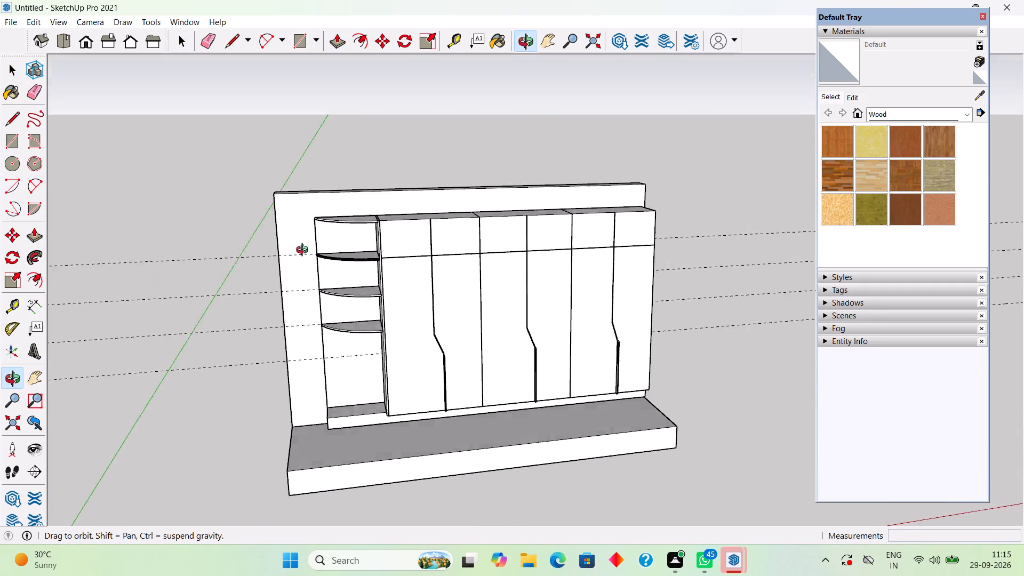
middle_click_drag(305, 251, 229, 294)
scroll(381, 457, "up", 5)
scroll(381, 457, "down", 4)
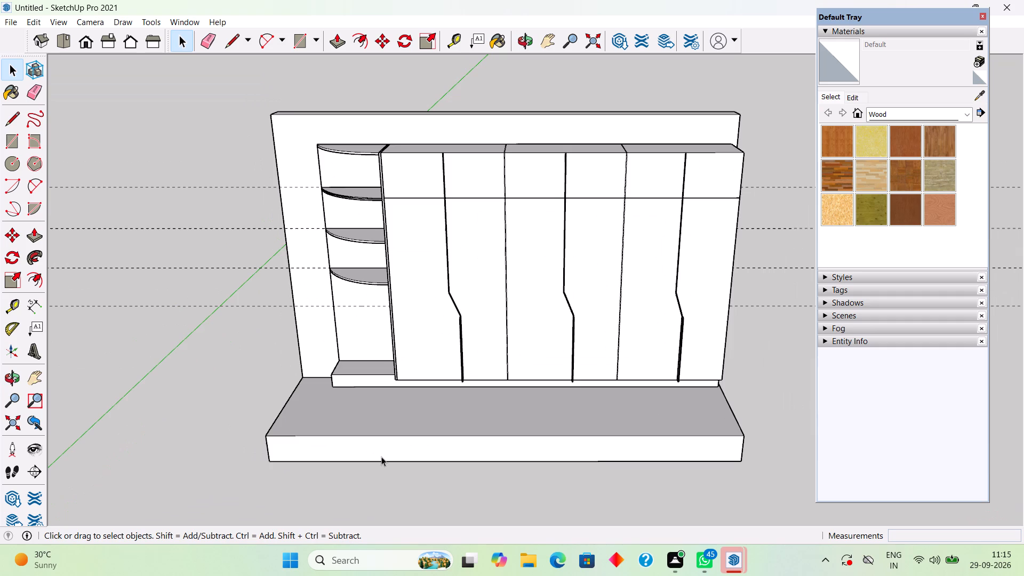
scroll(381, 457, "down", 1)
left_click(751, 398)
middle_click_drag(624, 433, 616, 423)
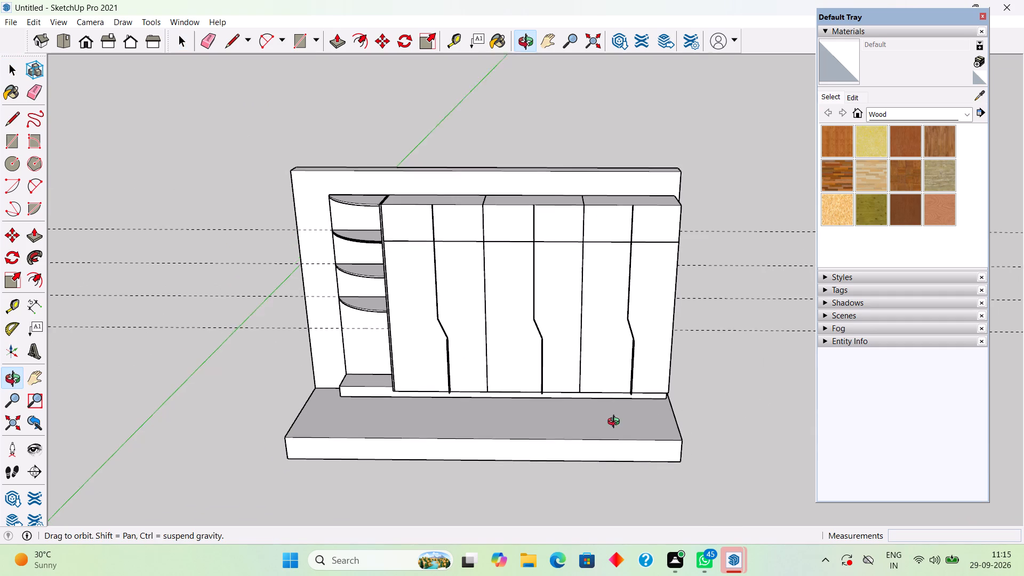
middle_click_drag(616, 423, 615, 353)
scroll(633, 389, "up", 17)
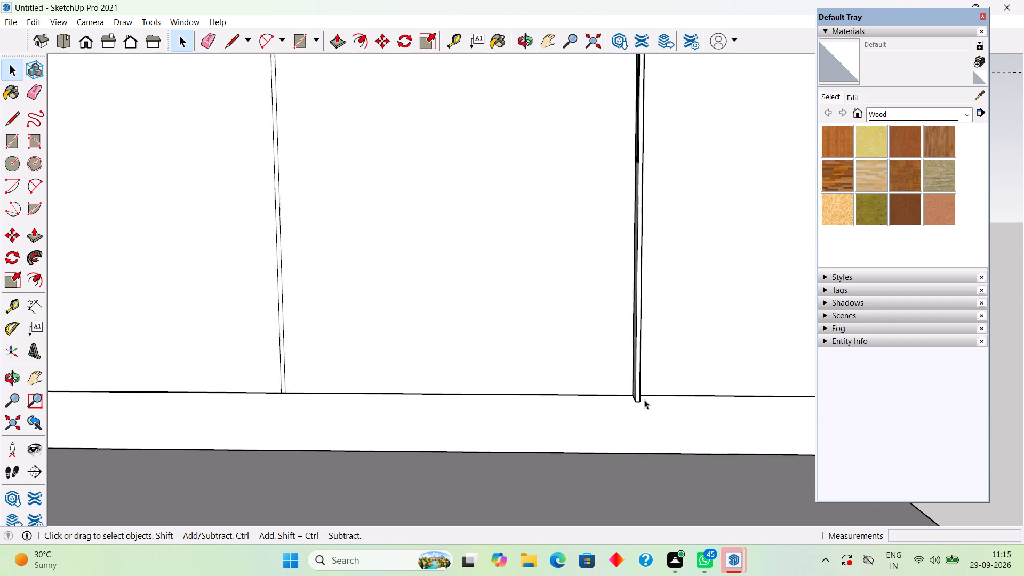
scroll(644, 399, "up", 5)
scroll(641, 402, "down", 5)
scroll(641, 402, "up", 1)
scroll(640, 402, "down", 13)
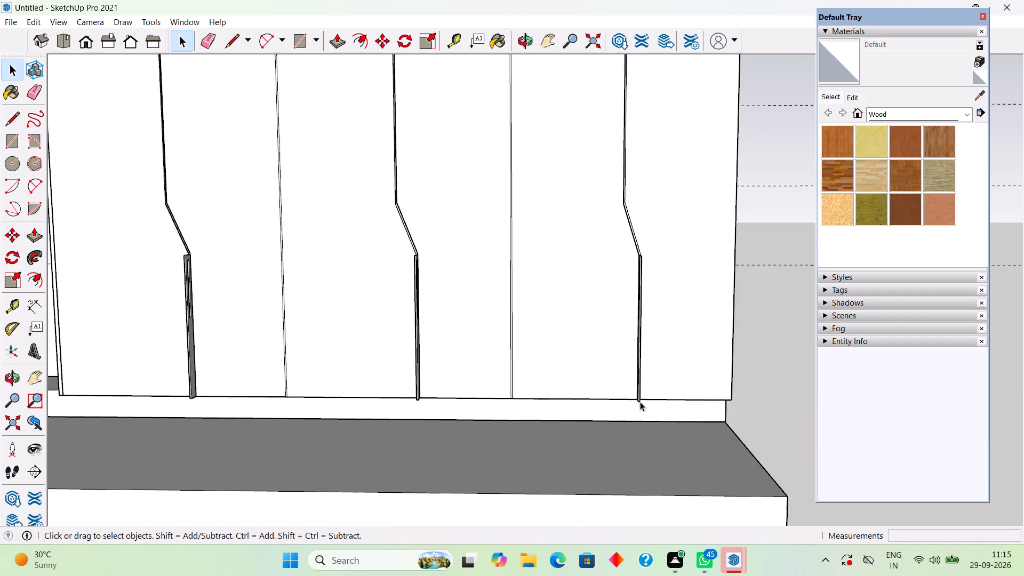
scroll(563, 407, "down", 6)
middle_click_drag(488, 377, 487, 431)
scroll(487, 431, "down", 1)
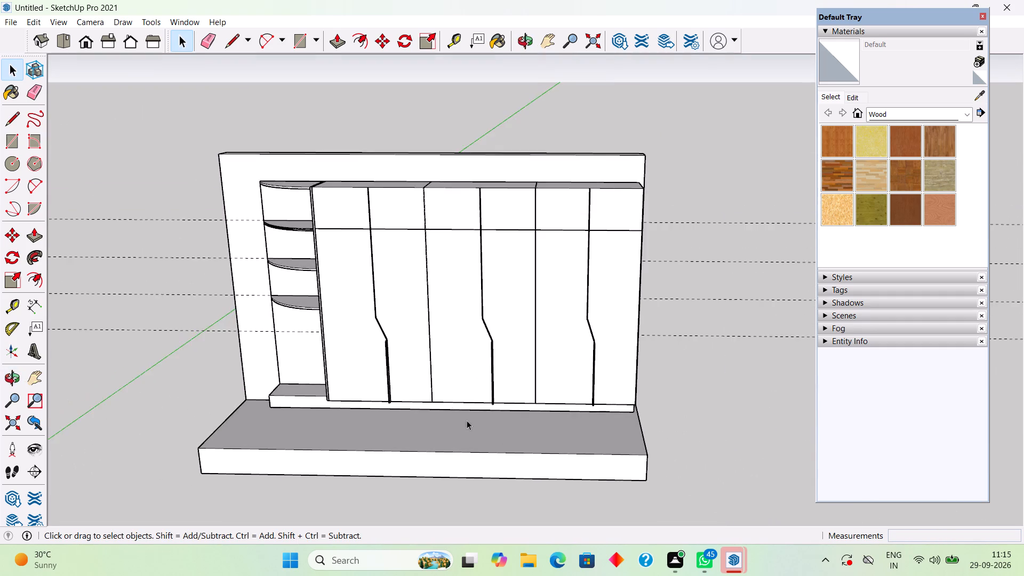
scroll(431, 398, "down", 4)
scroll(282, 364, "up", 2)
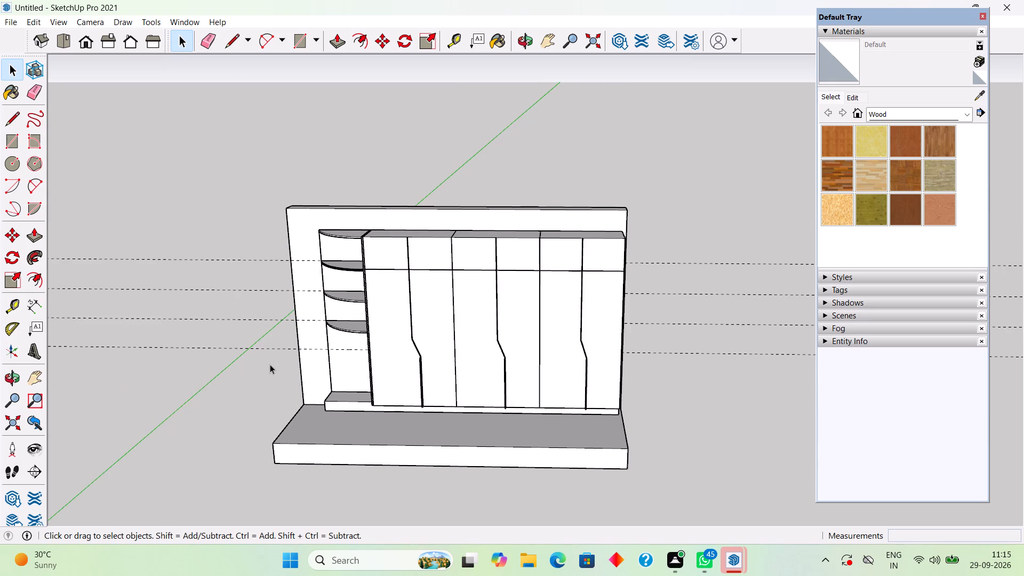
middle_click_drag(270, 364, 354, 351)
scroll(360, 348, "down", 3)
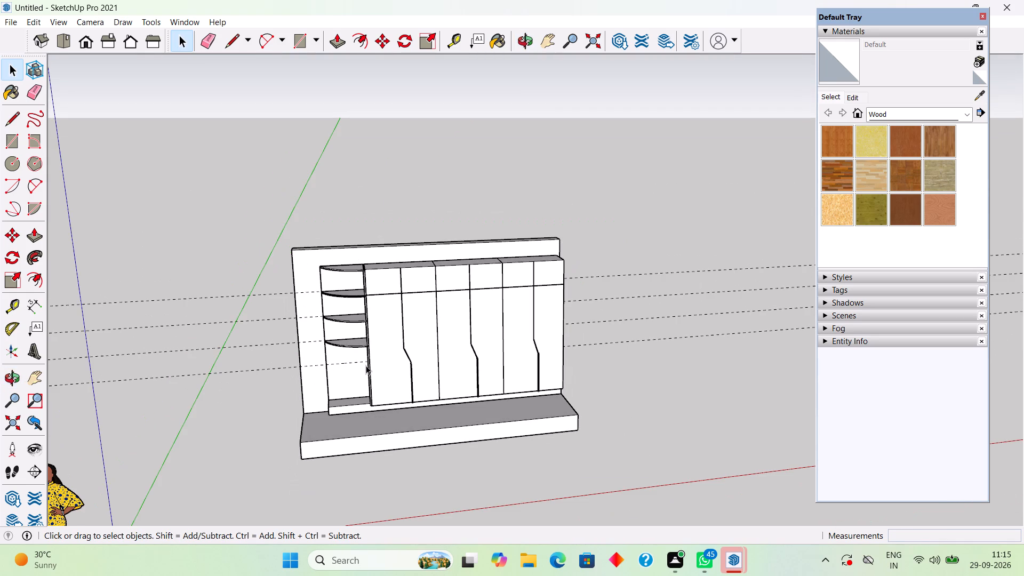
middle_click_drag(366, 365, 556, 331)
scroll(555, 331, "up", 5)
scroll(556, 331, "down", 3)
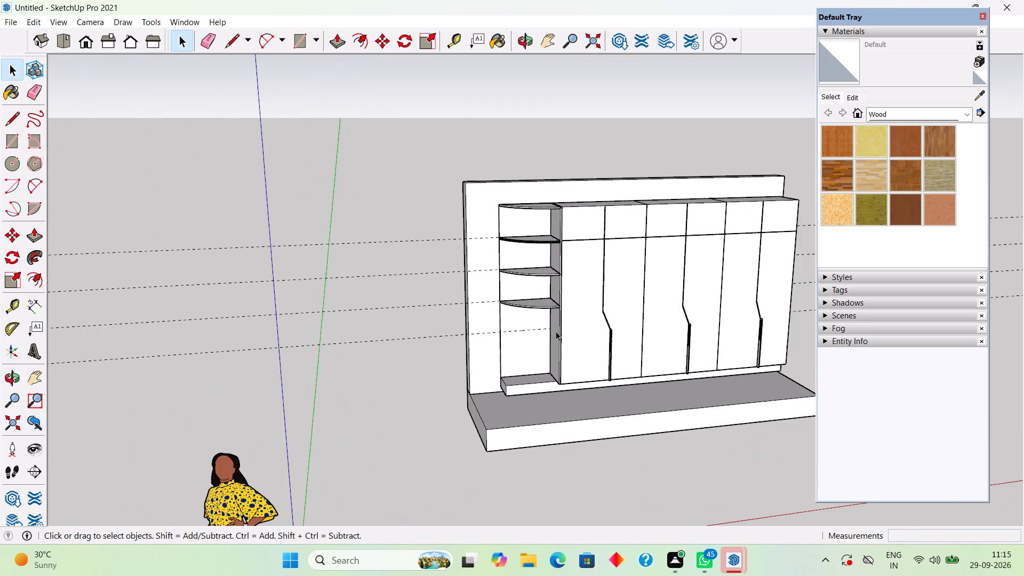
middle_click_drag(740, 335, 705, 328)
scroll(806, 360, "up", 3)
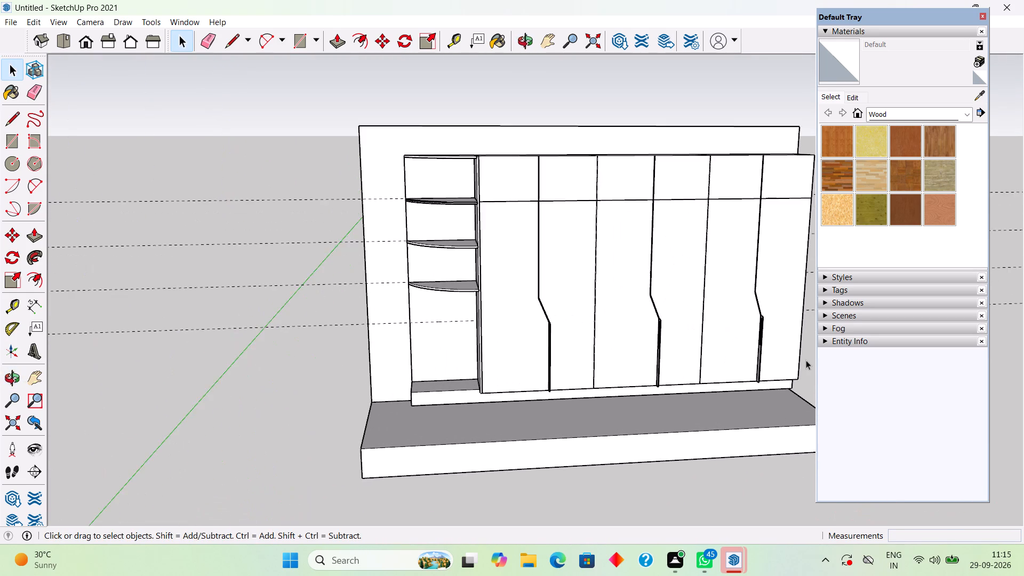
scroll(806, 360, "up", 3)
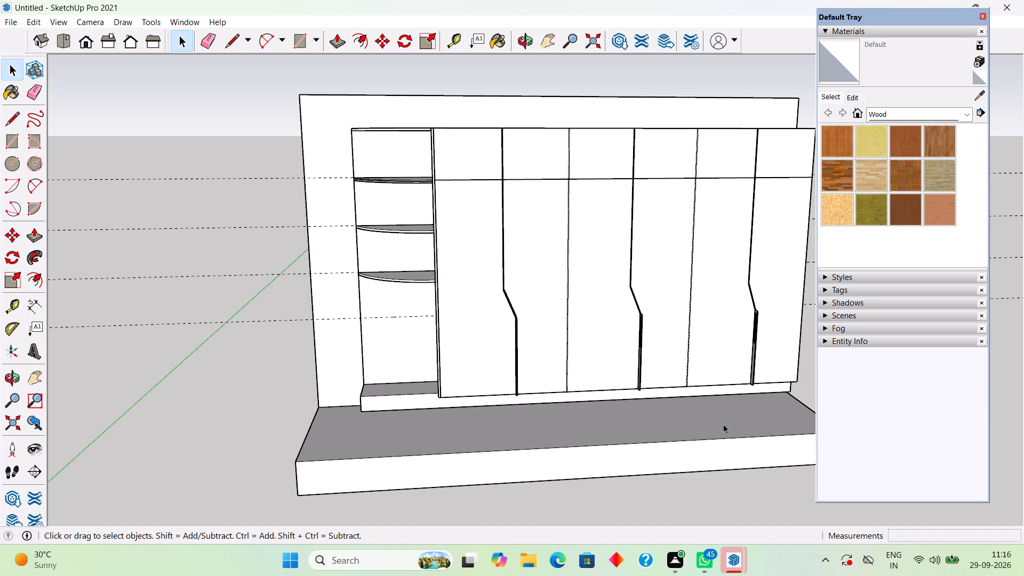
Examine the open end unit's lowest bay, from the bottom curved shelf down to the projecting base, from several angles.
scroll(629, 434, "up", 1)
middle_click_drag(414, 340, 451, 340)
scroll(378, 355, "up", 2)
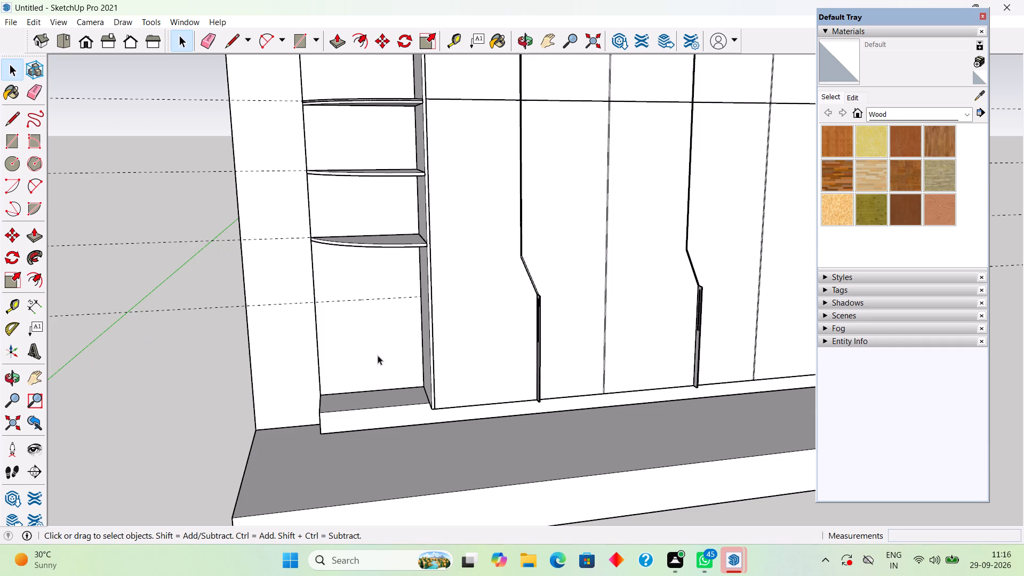
middle_click_drag(378, 355, 414, 362)
scroll(357, 333, "up", 2)
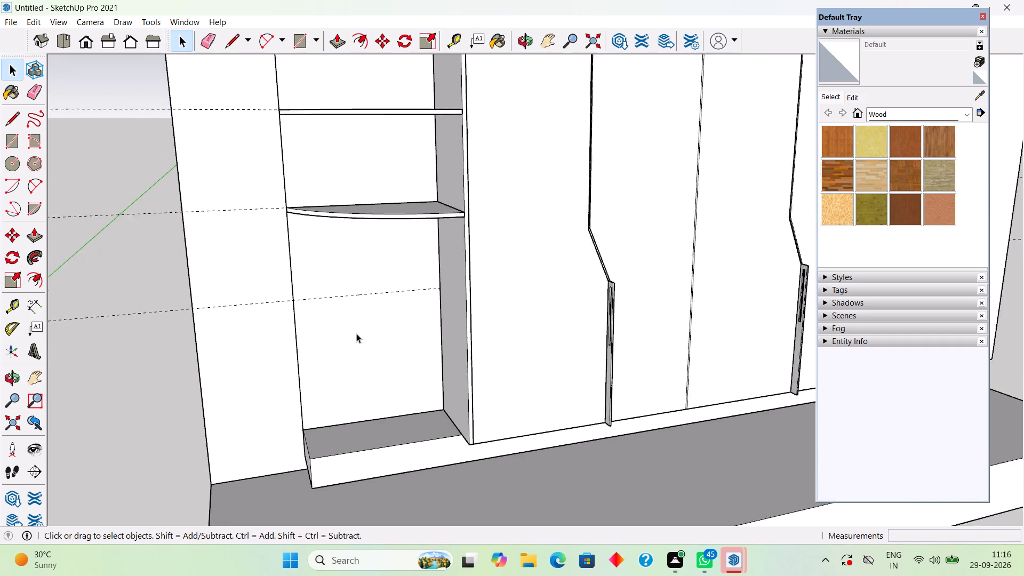
scroll(356, 333, "up", 2)
middle_click_drag(350, 327, 414, 304)
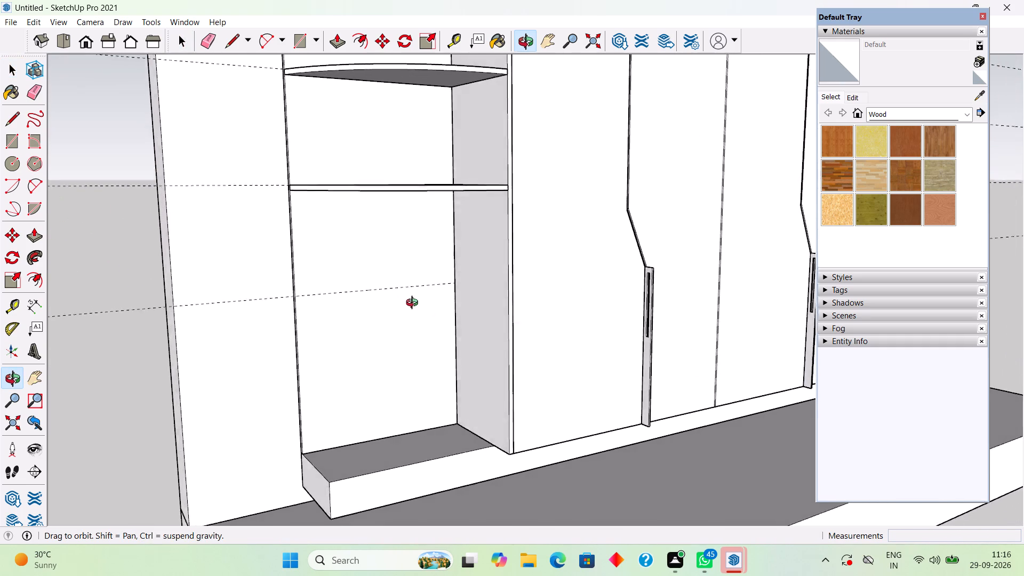
middle_click_drag(414, 304, 438, 308)
middle_click_drag(433, 334, 442, 327)
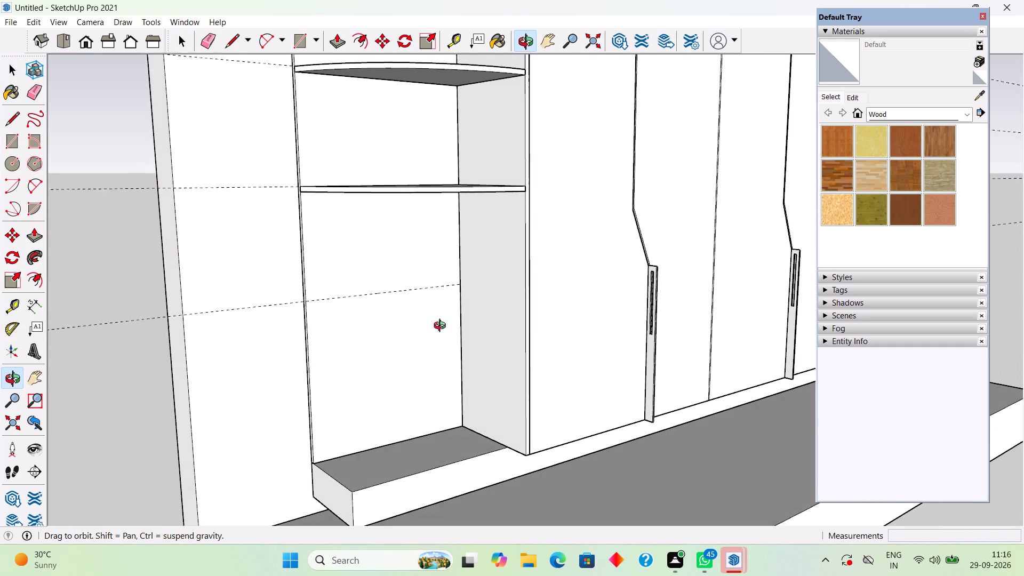
middle_click_drag(442, 327, 466, 323)
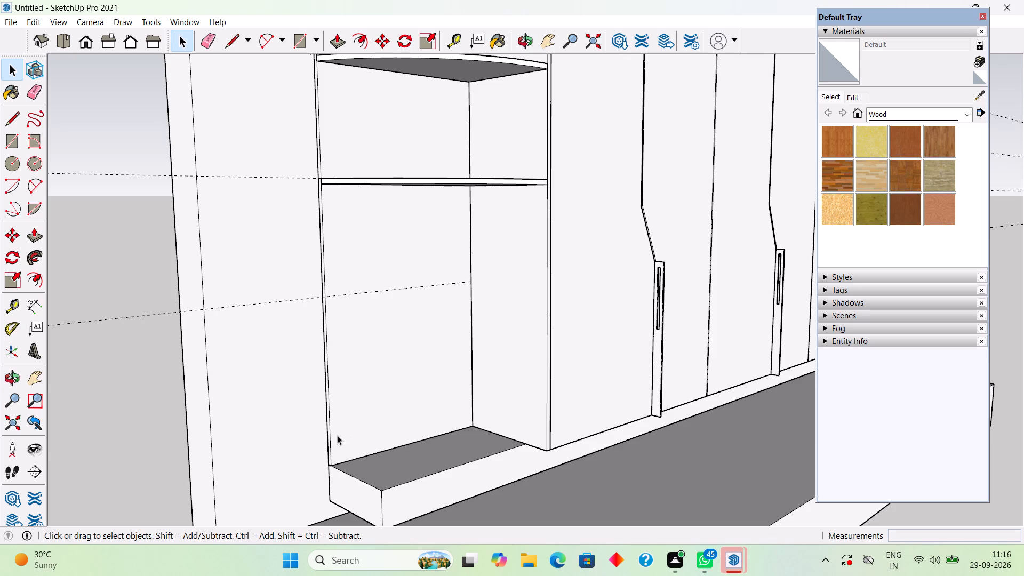
scroll(353, 476, "up", 1)
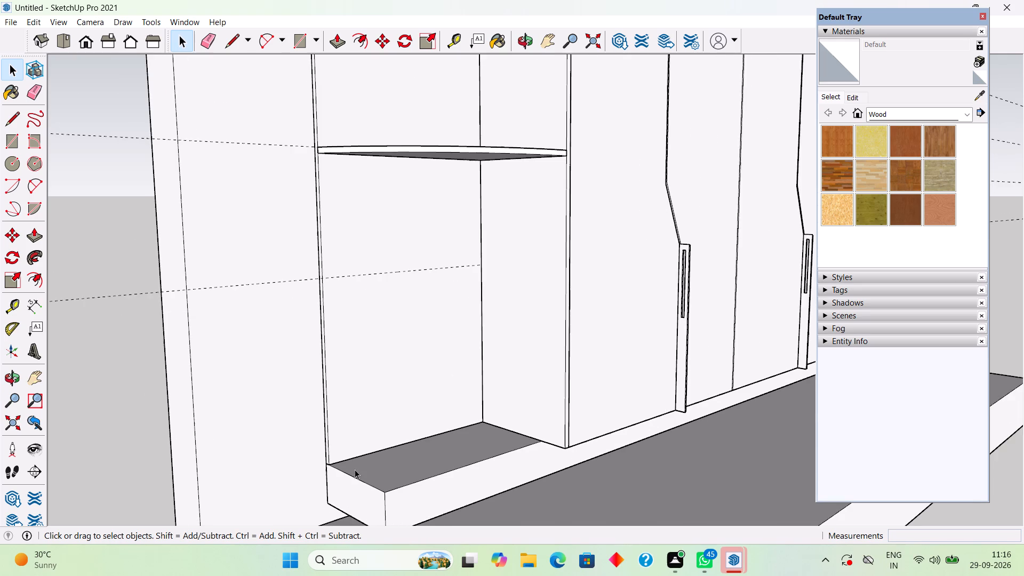
scroll(355, 469, "up", 1)
middle_click_drag(355, 469, 414, 455)
scroll(414, 454, "down", 4)
middle_click_drag(437, 397, 440, 434)
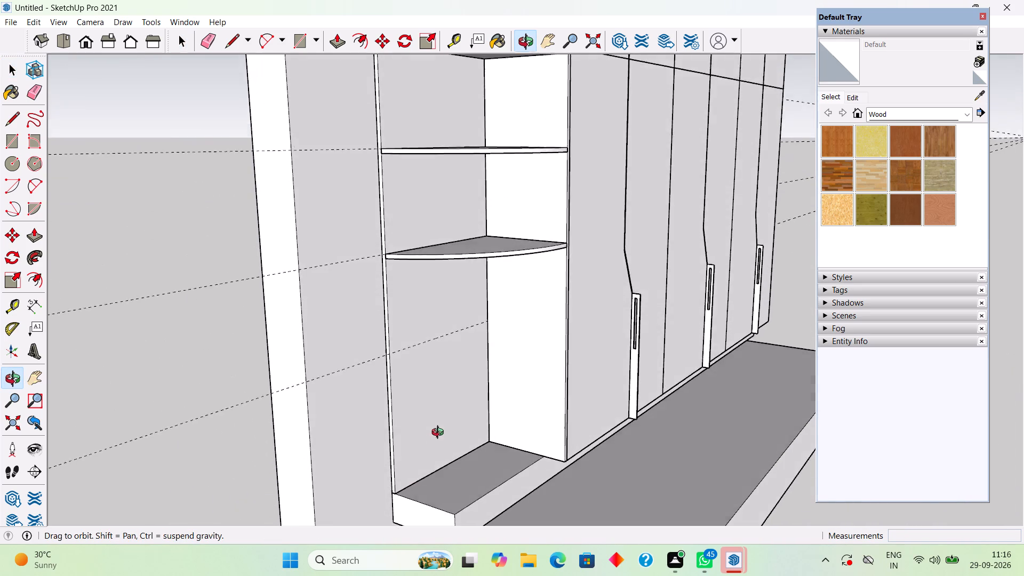
middle_click_drag(440, 434, 440, 438)
scroll(440, 446, "down", 1)
scroll(482, 516, "up", 2)
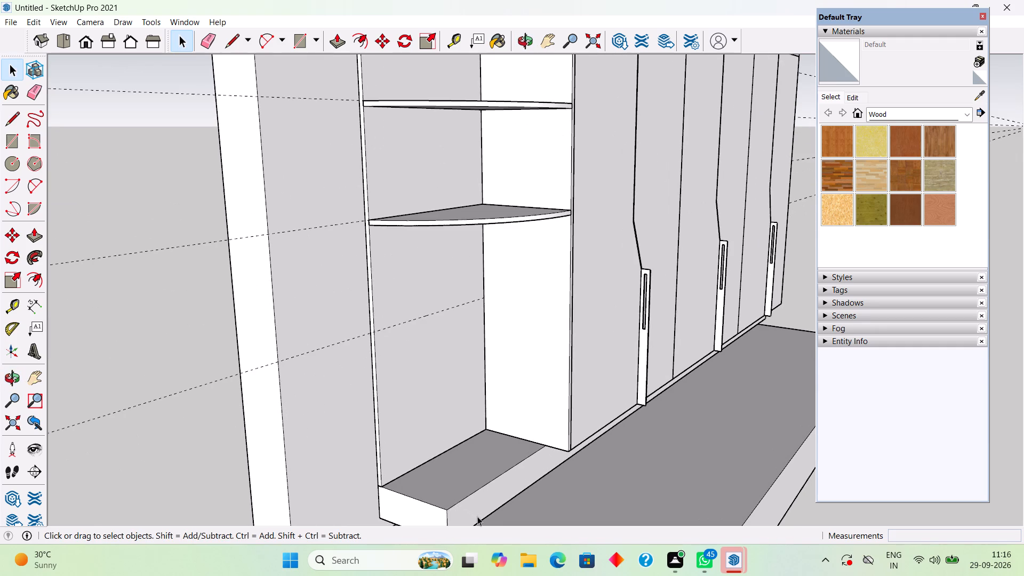
middle_click_drag(469, 510, 369, 468)
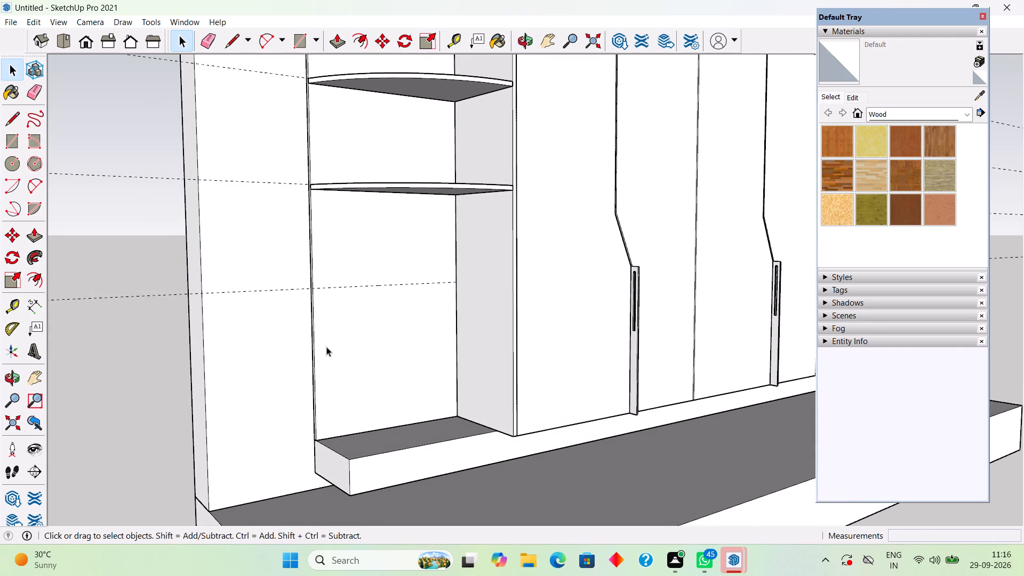
Add two horizontal guides on the lowest bay's back panel, one 9" below the existing guide and another 9" below that.
key("t")
left_click(365, 289)
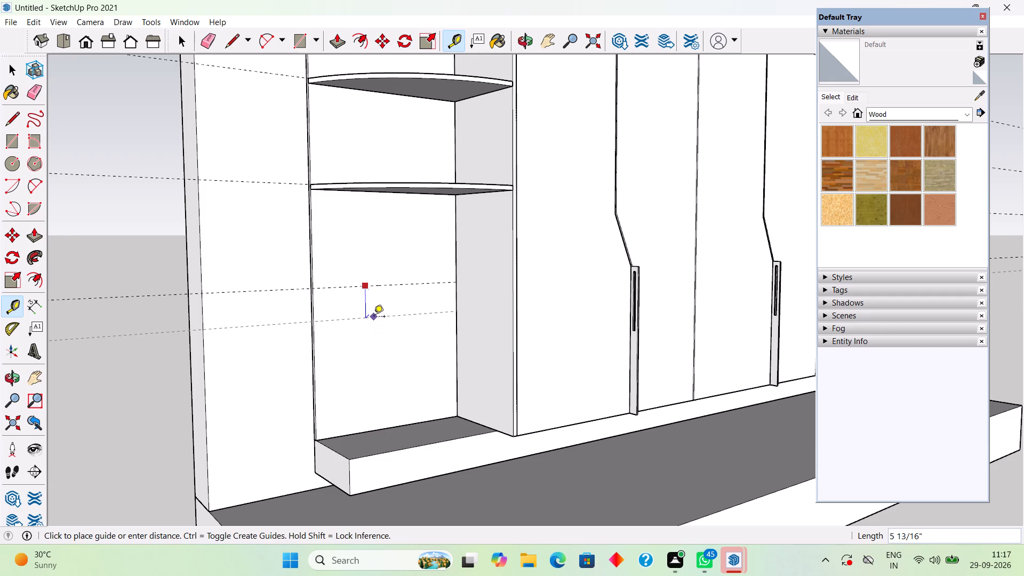
type("9\"")
key("Return")
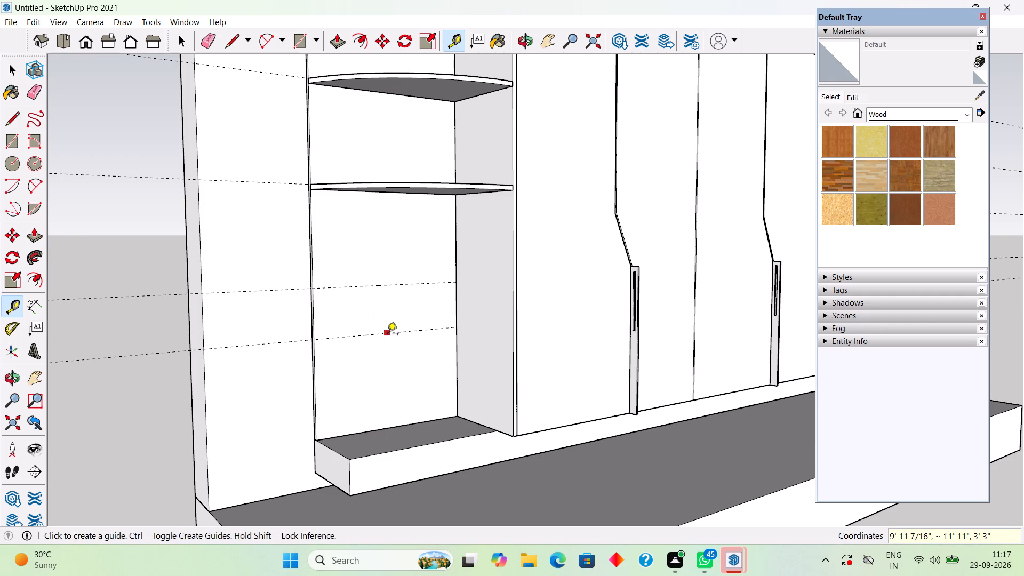
left_click(387, 335)
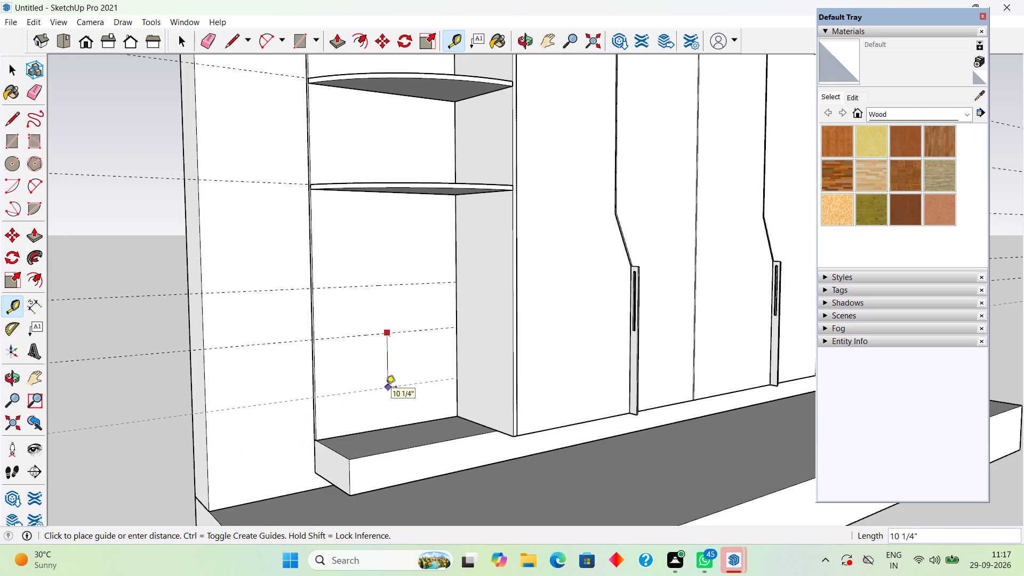
type("9\"")
key("Return")
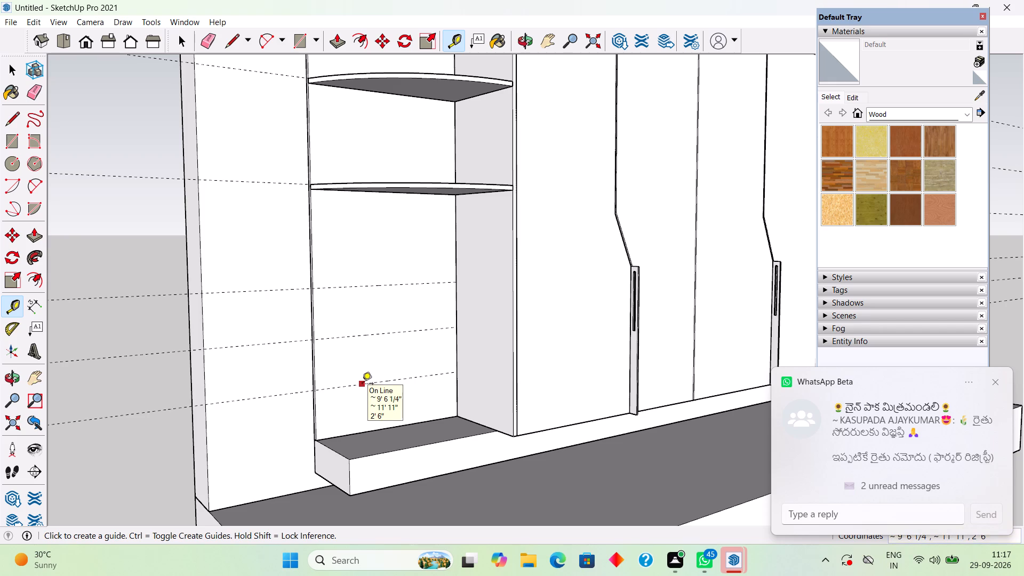
key("space")
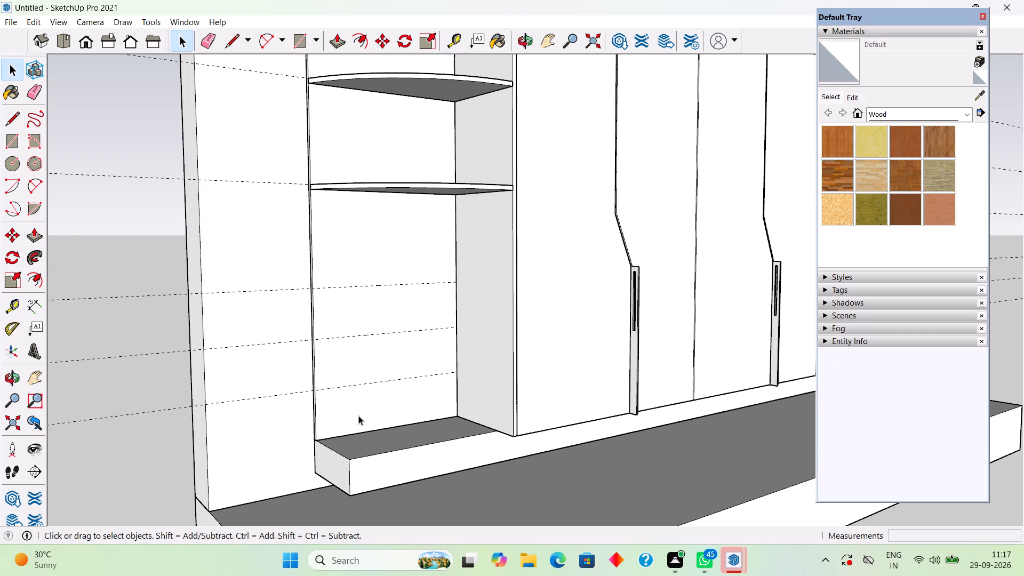
Draw a rectangle about 2' 5 3/16" by 1' 7 3/16" over the base in the open end unit, reaching the side panel's front corner.
middle_click_drag(356, 459, 357, 490)
scroll(357, 490, "down", 4)
middle_click_drag(357, 491, 339, 499)
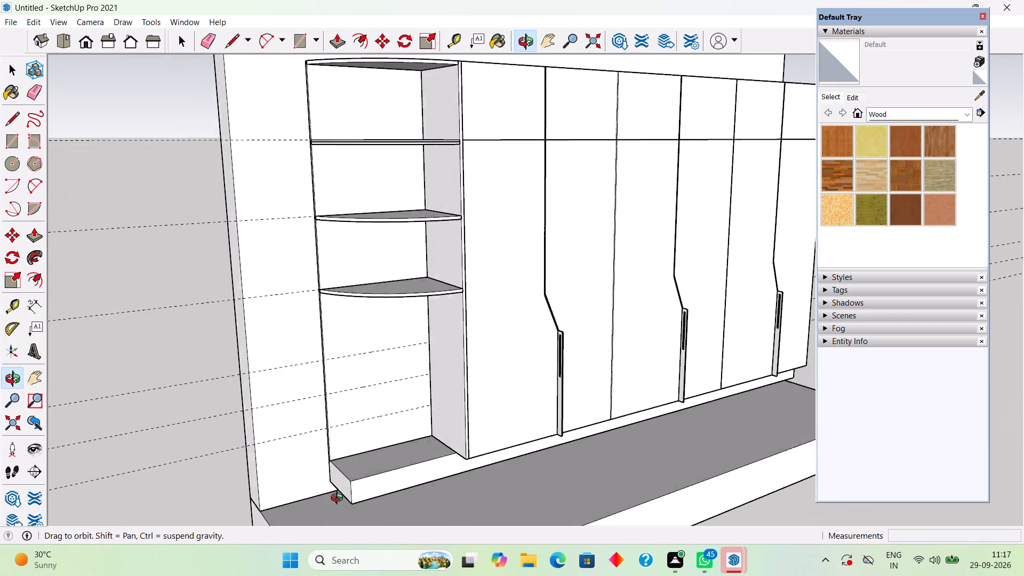
middle_click_drag(339, 499, 327, 516)
scroll(318, 468, "up", 4)
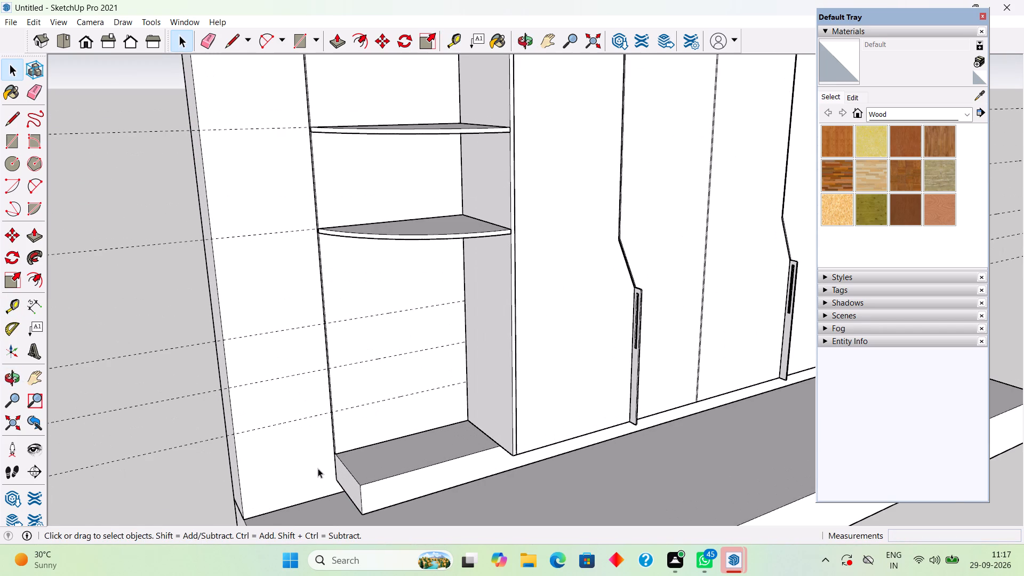
key("r")
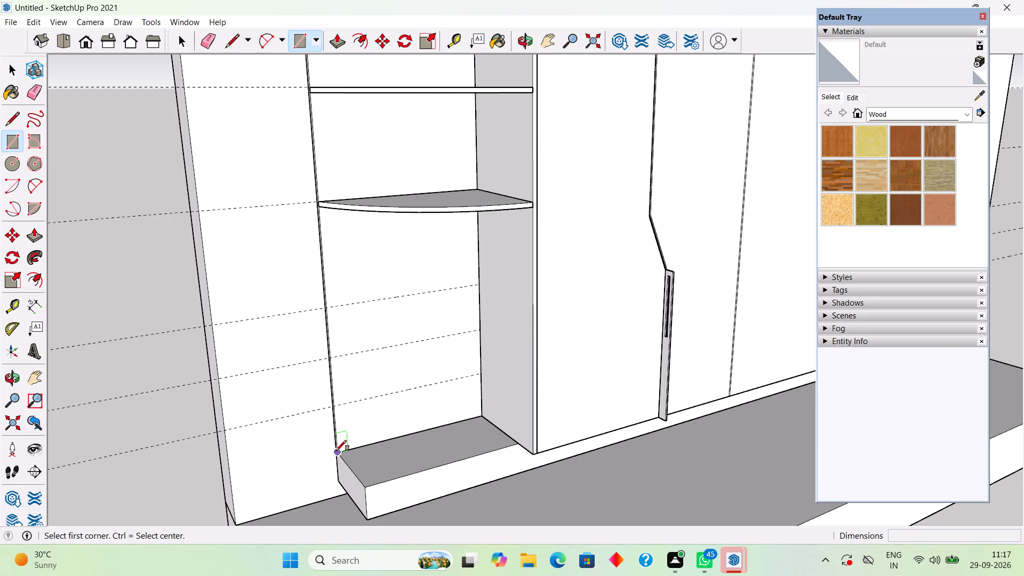
scroll(335, 453, "up", 11)
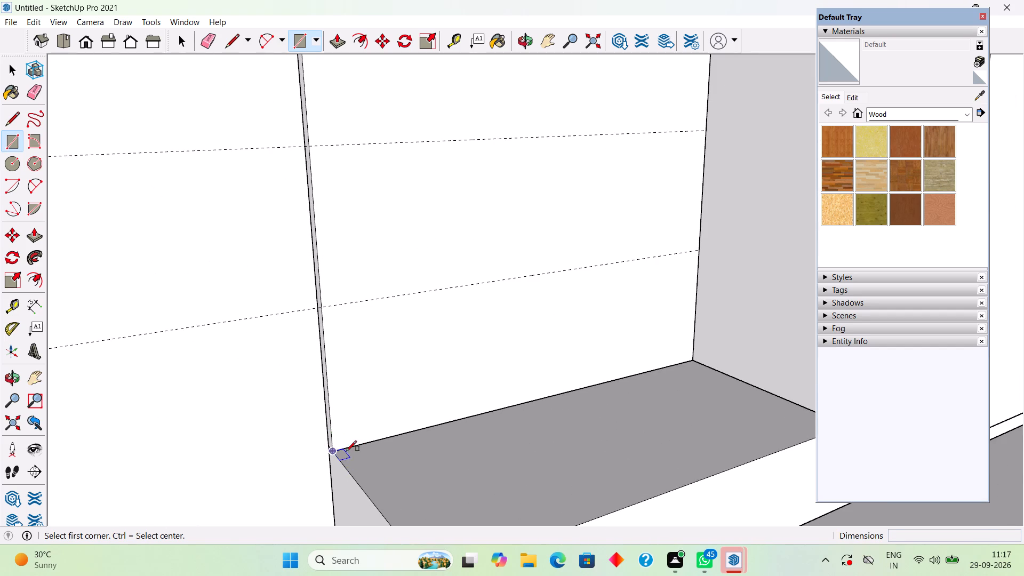
scroll(338, 452, "up", 9)
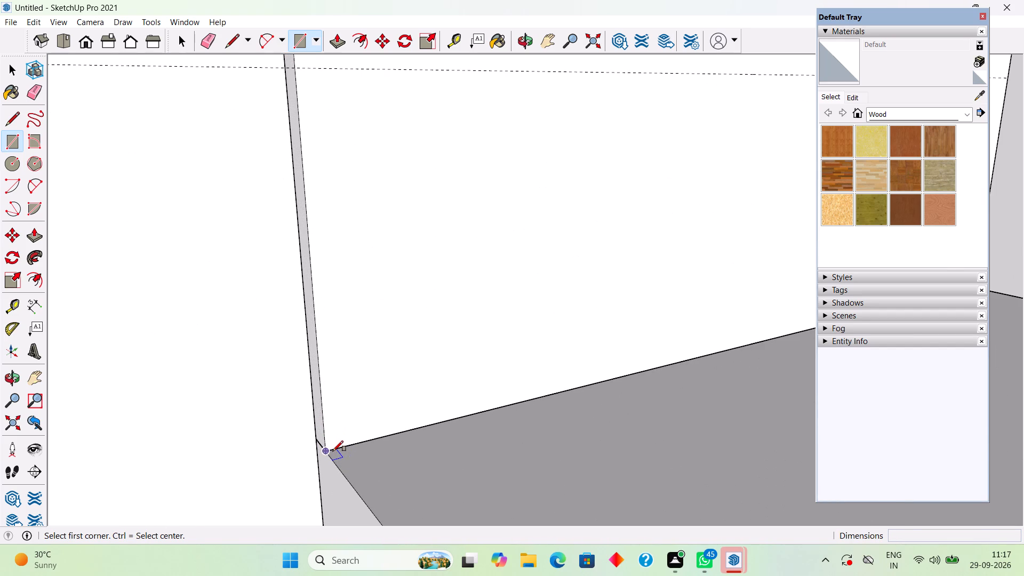
left_click(333, 451)
scroll(364, 461, "down", 20)
scroll(364, 461, "down", 6)
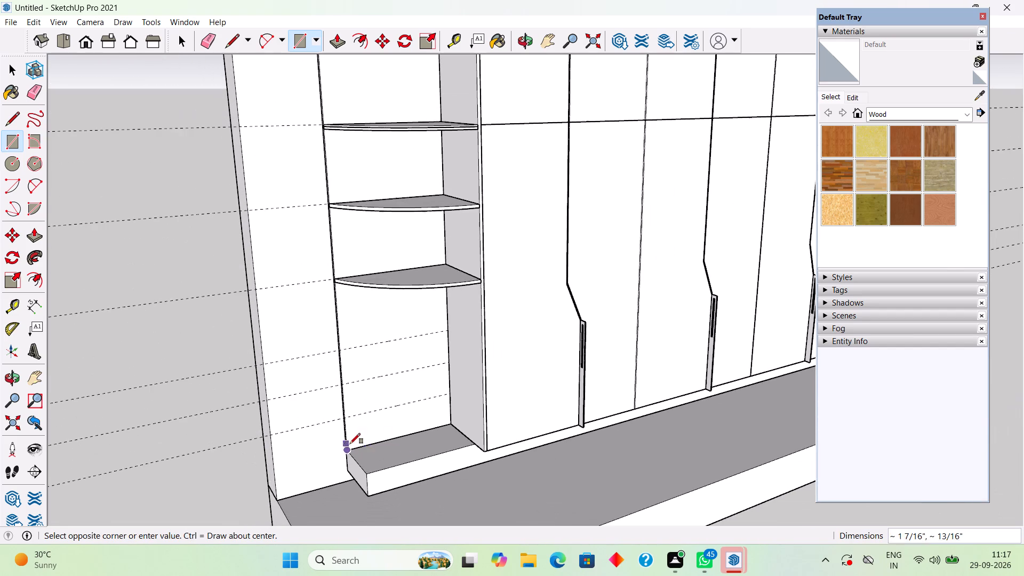
scroll(483, 462, "up", 6)
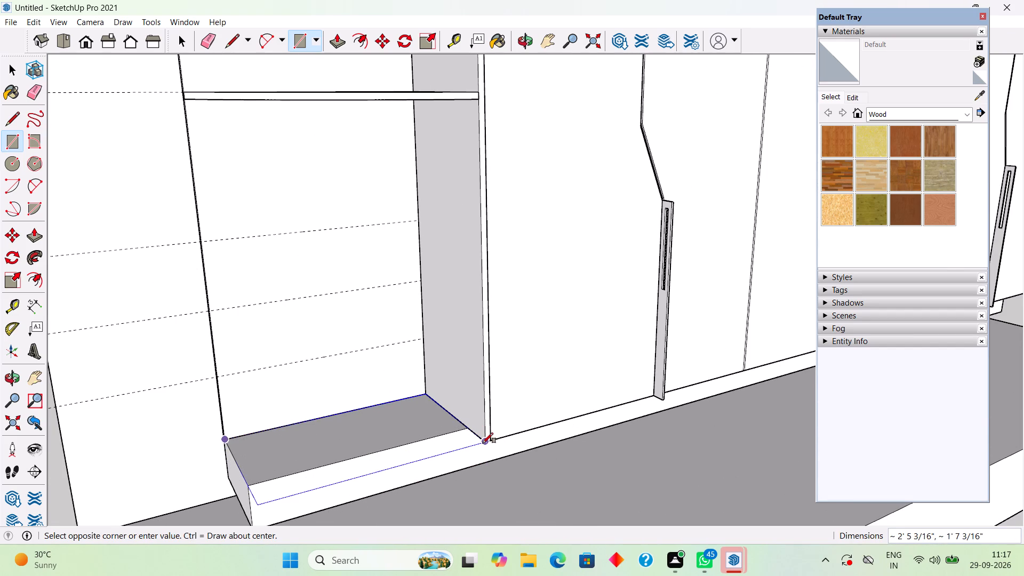
left_click(483, 443)
key("space")
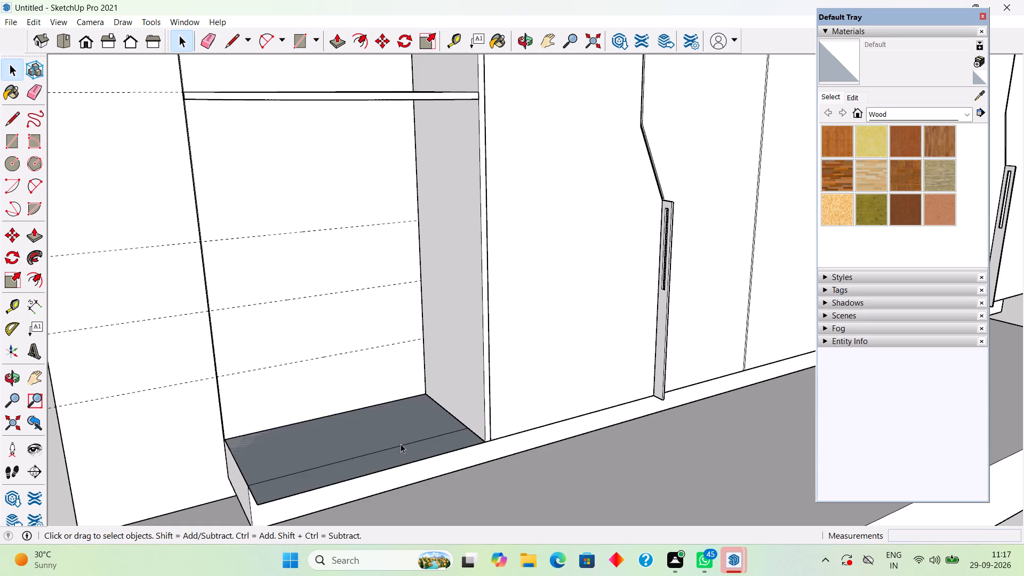
Extrude the base rectangle up 0.1", and extend it about 8 7/8" more as a new section to the lowest guide.
key("p")
left_click(391, 430)
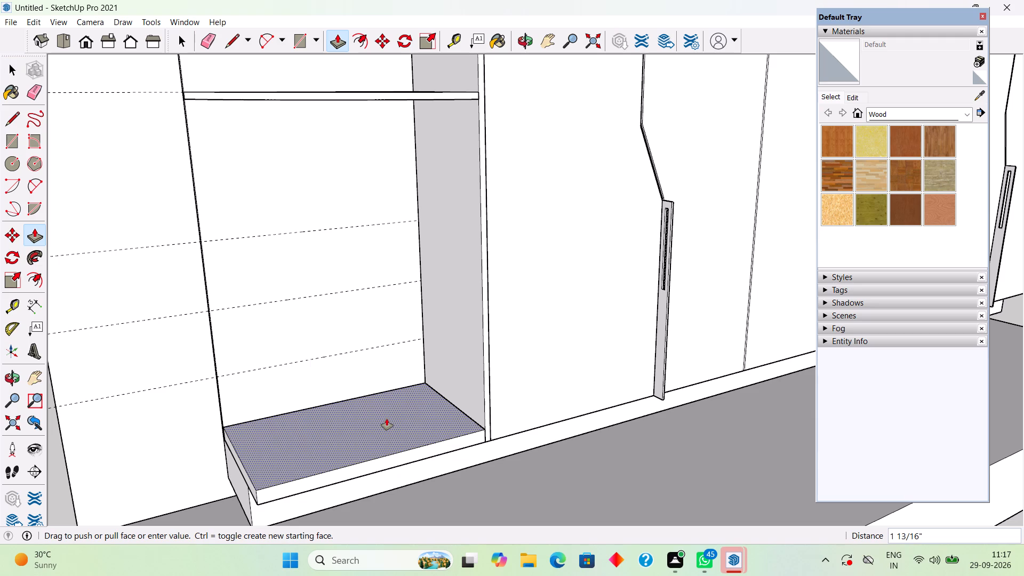
type(".1\"")
key("Return")
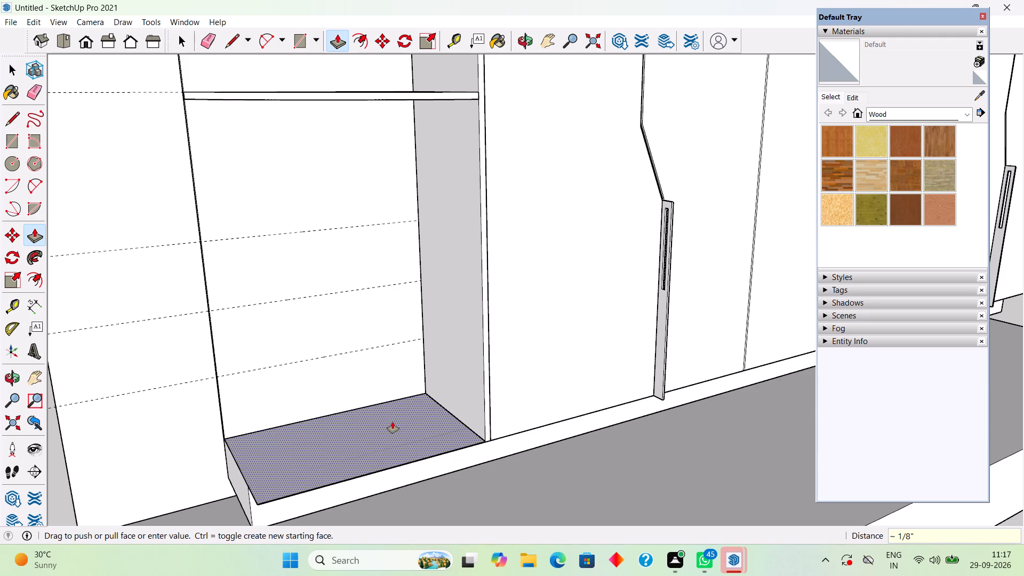
left_click(393, 422)
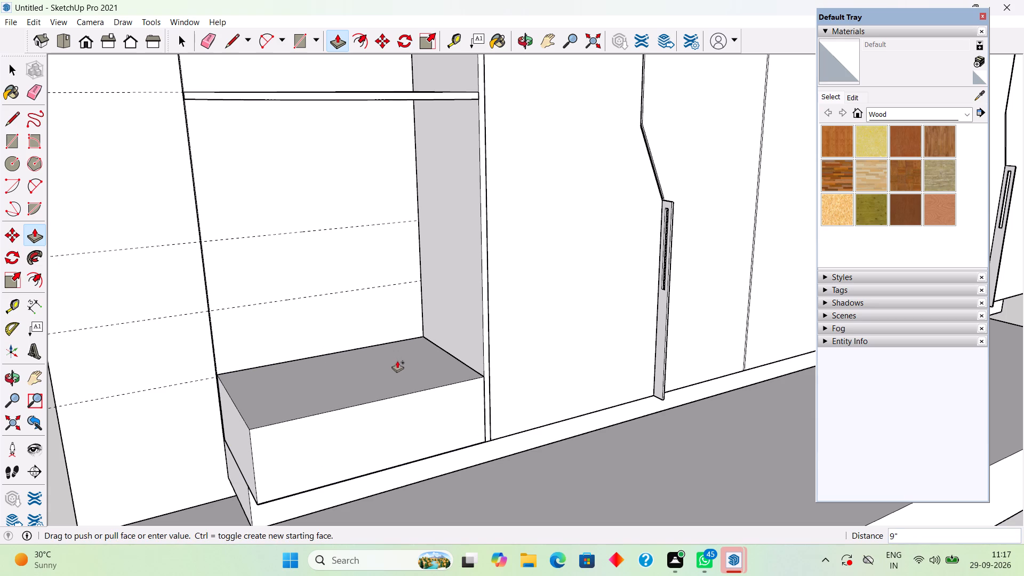
scroll(397, 366, "up", 4)
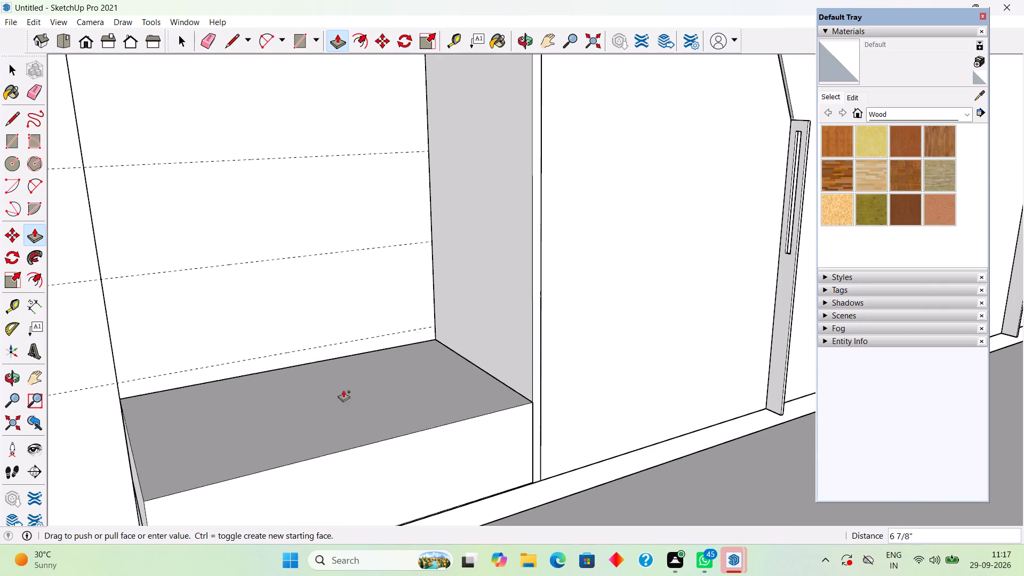
scroll(330, 392, "down", 5)
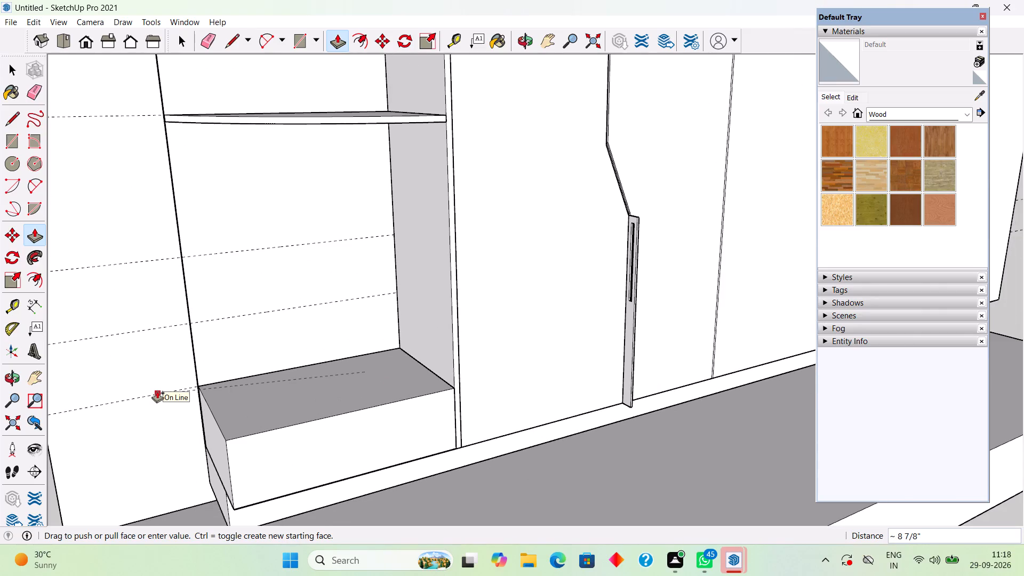
left_click(157, 391)
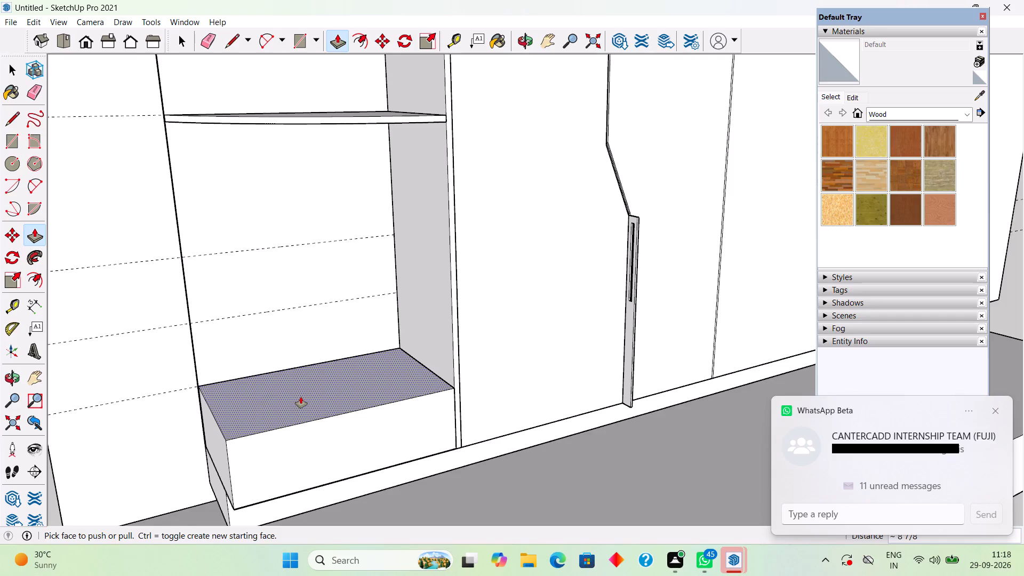
Divide off a 0.3" strip at the first block's top by lowering its top face and rebuilding it up to the guide.
left_click(301, 397)
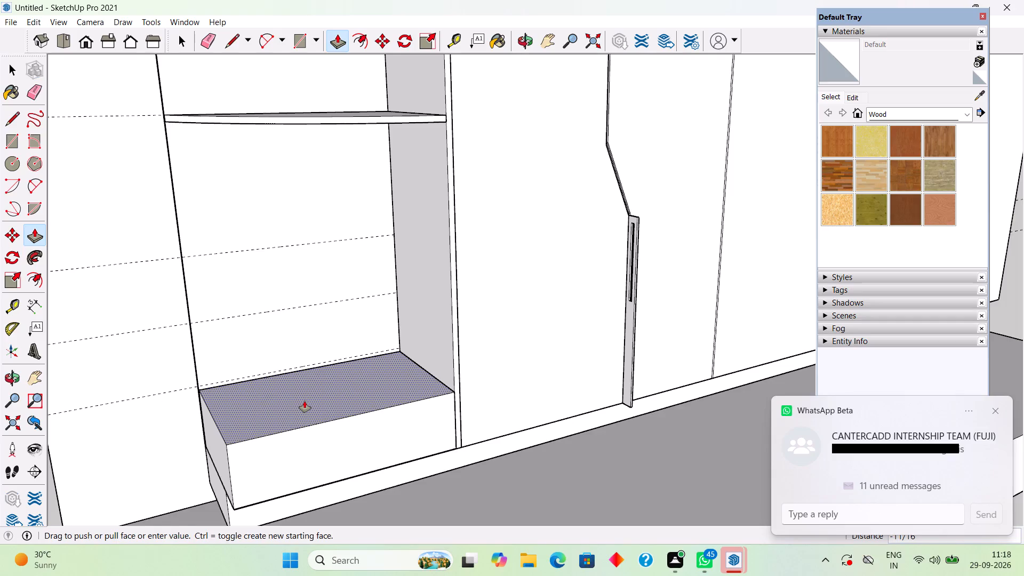
type(".3")
key("shift+quotedbl")
key("Return")
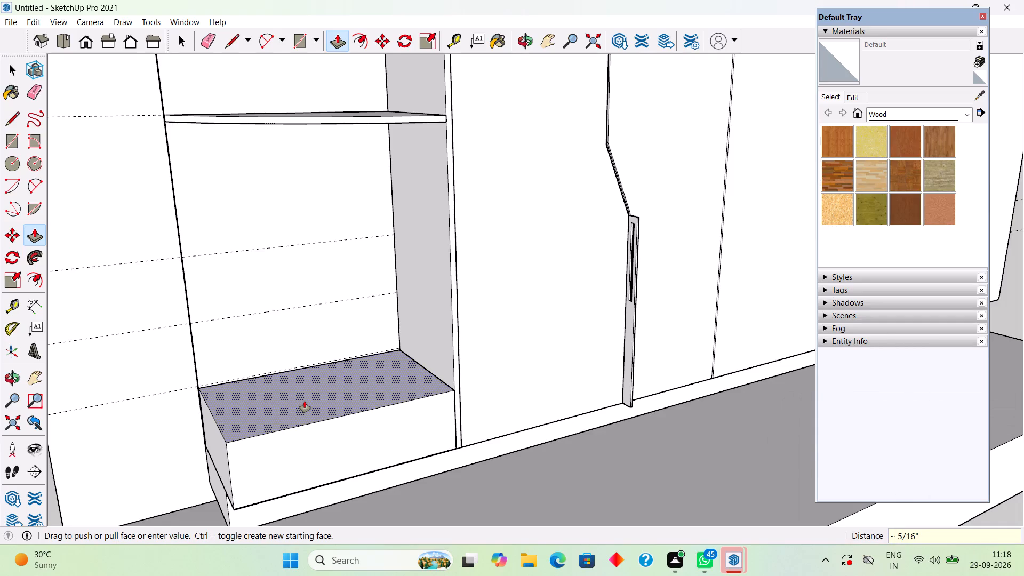
left_click(305, 401)
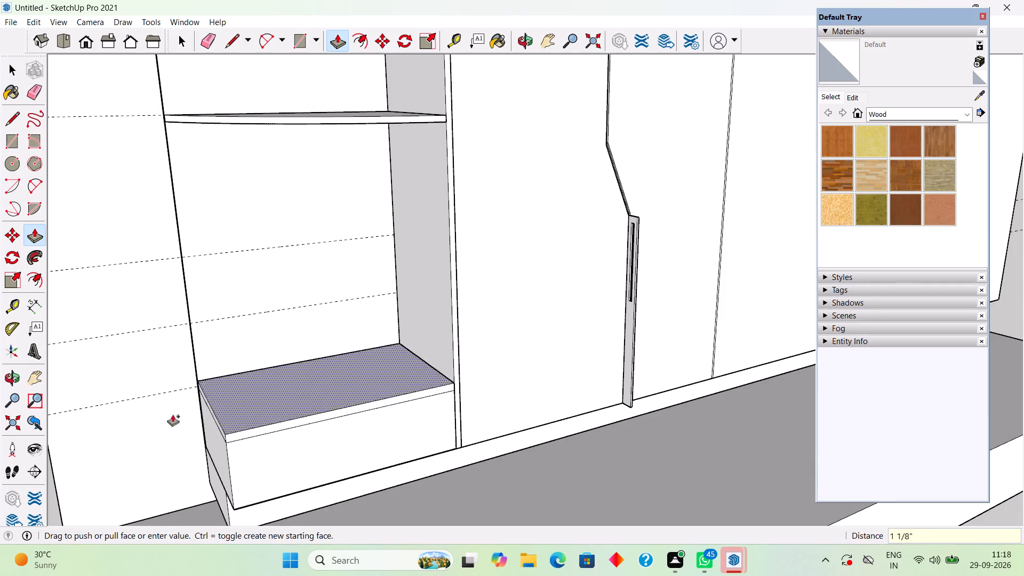
left_click(150, 396)
Stack a second 9" section up to the middle guide, with its top 0.3" divided off as a separate strip.
left_click(310, 385)
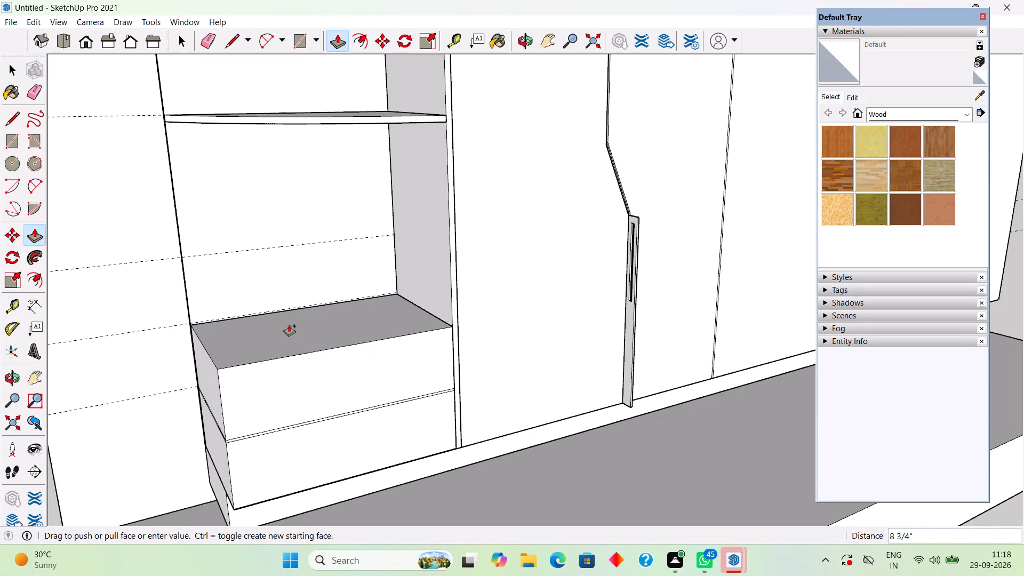
left_click(155, 330)
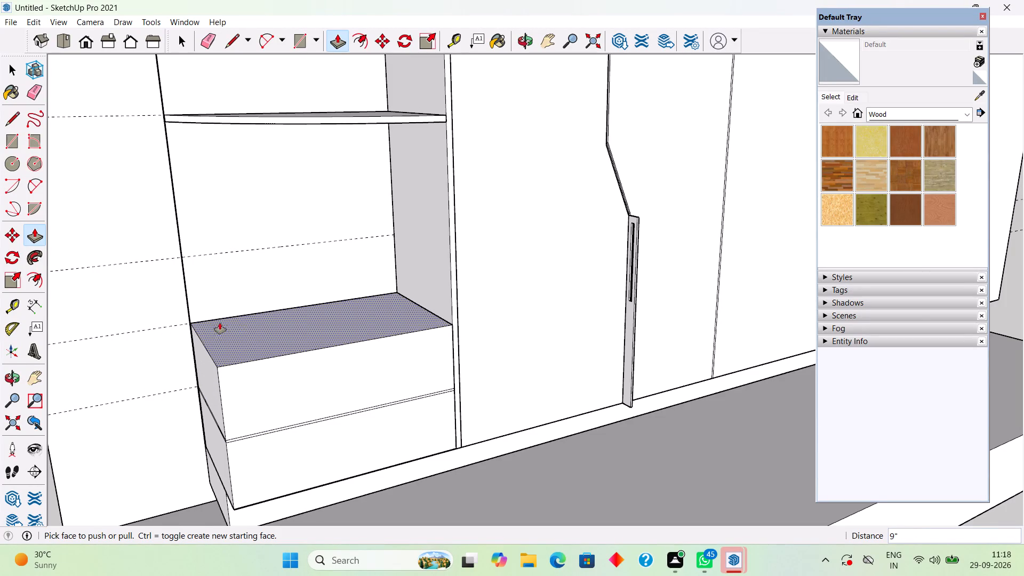
left_click(239, 323)
key("period")
type("3\"")
key("Return")
left_click(243, 327)
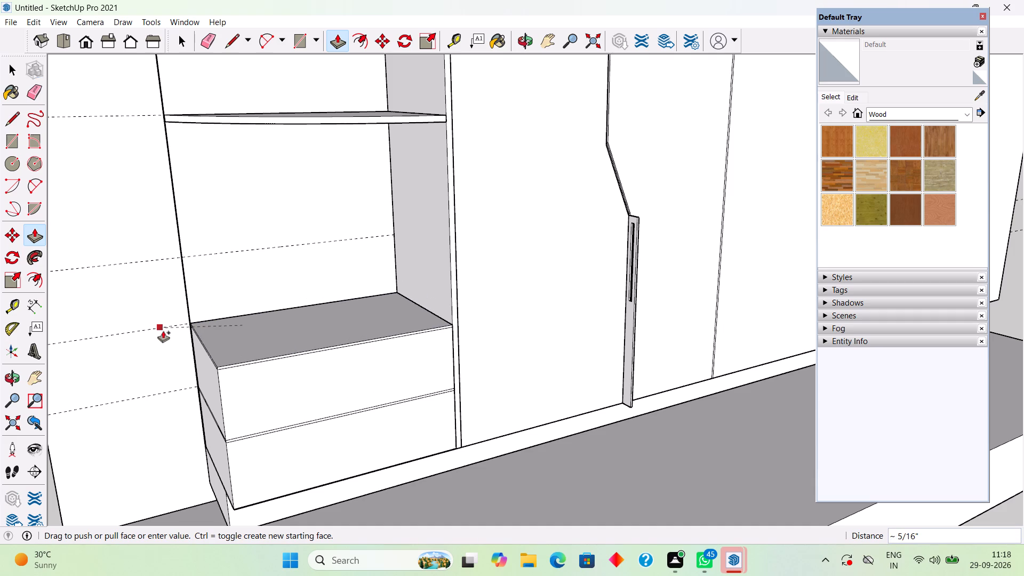
left_click(149, 327)
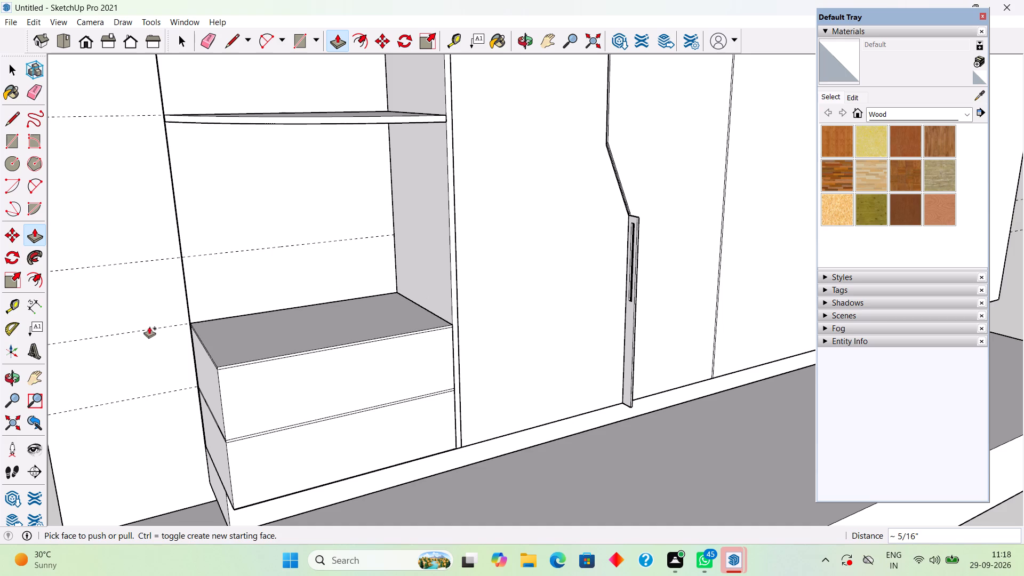
Stack a third 9" section up to the bay's upper guide, with its top 0.5" divided off as a separate strip.
left_click(288, 322)
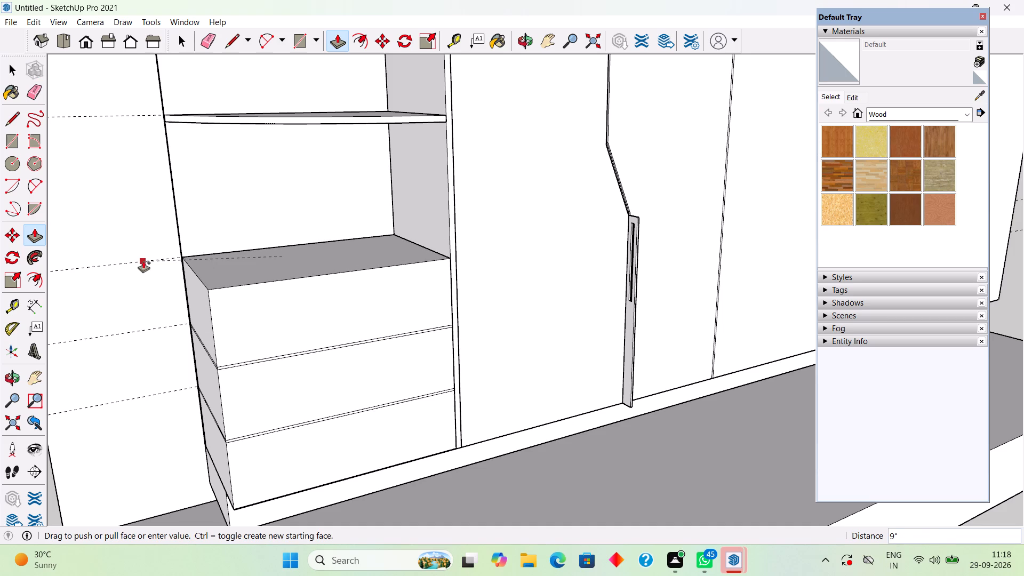
left_click(143, 261)
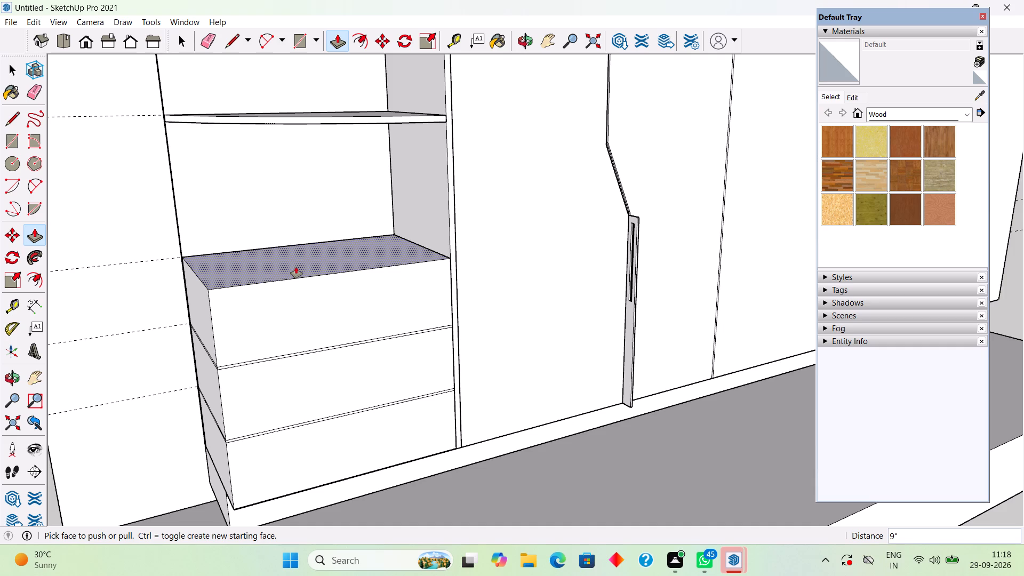
left_click(296, 267)
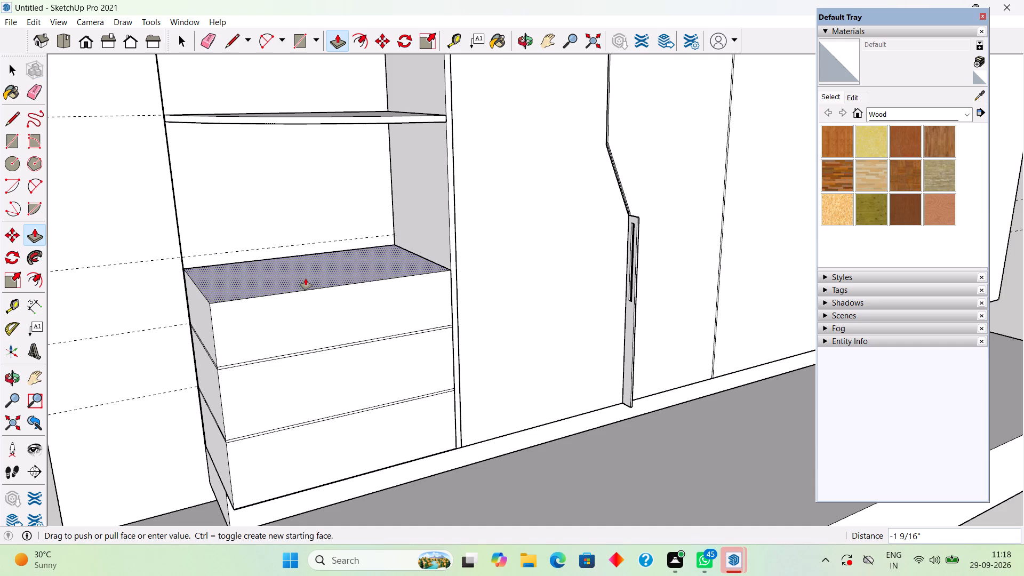
type(".5\"")
key("Return")
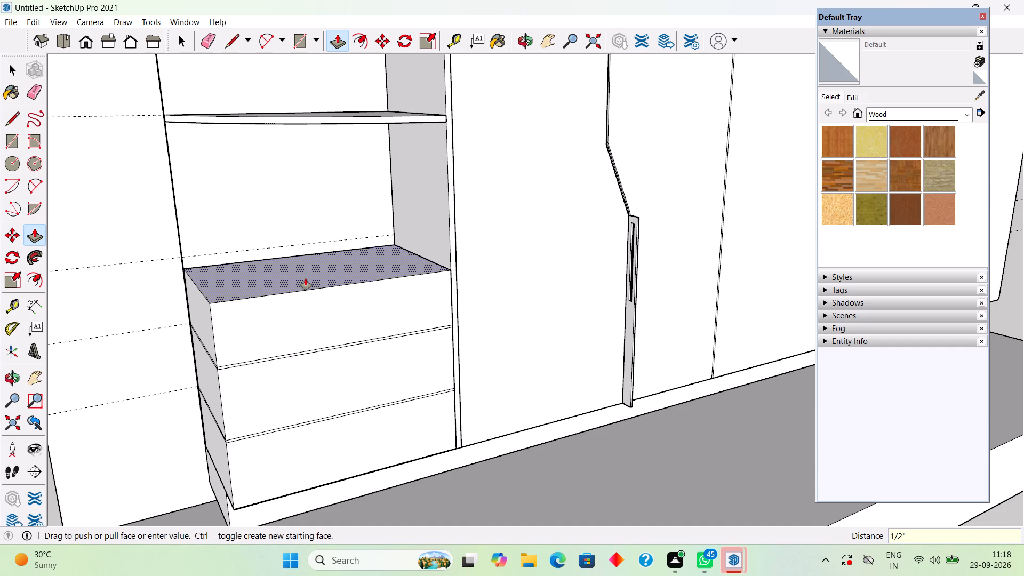
left_click(305, 264)
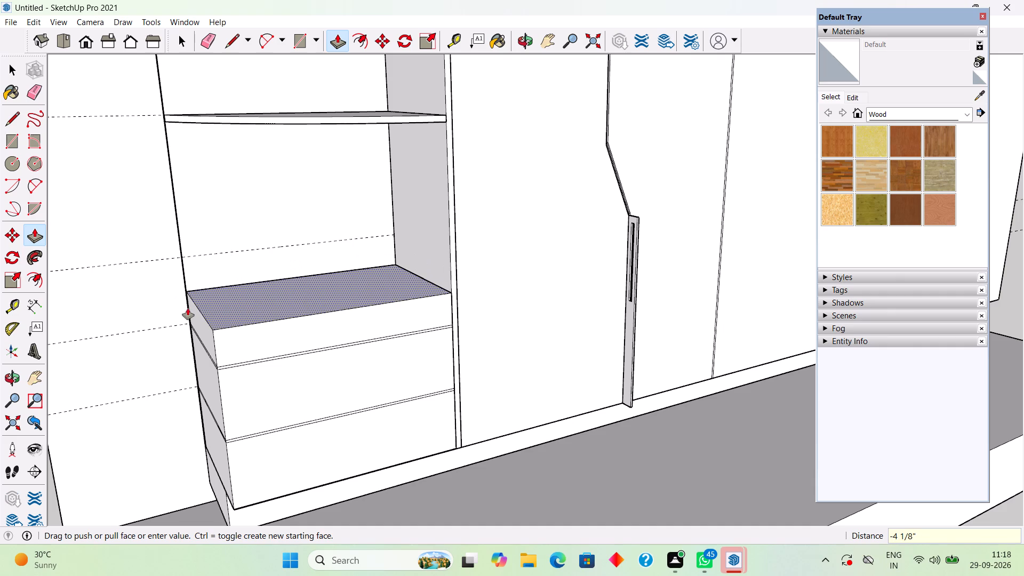
left_click(154, 258)
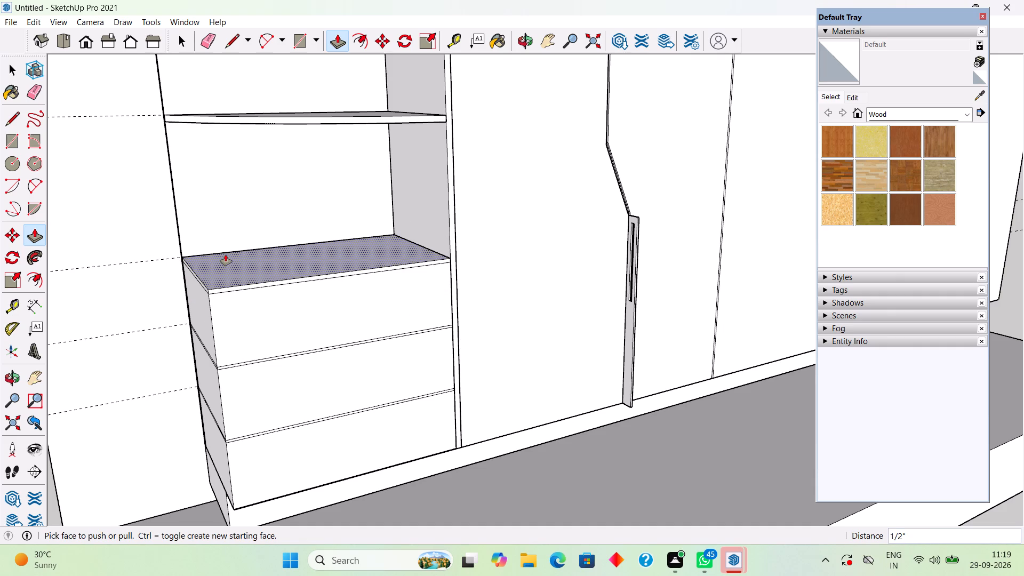
Extrude a further 0.5" top layer onto the three-section stack in the end unit.
left_click(226, 254)
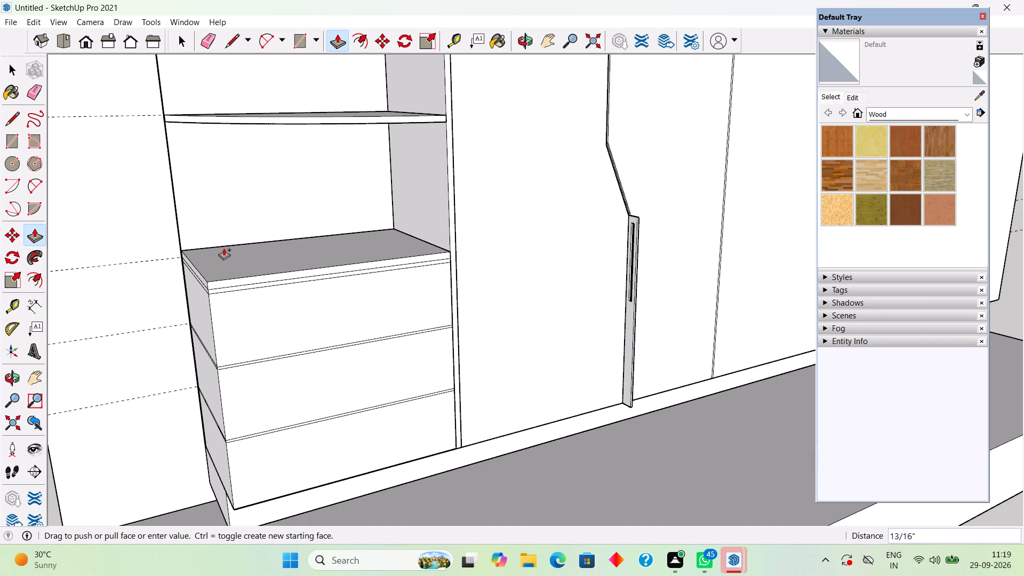
type(".5\"")
key("Return")
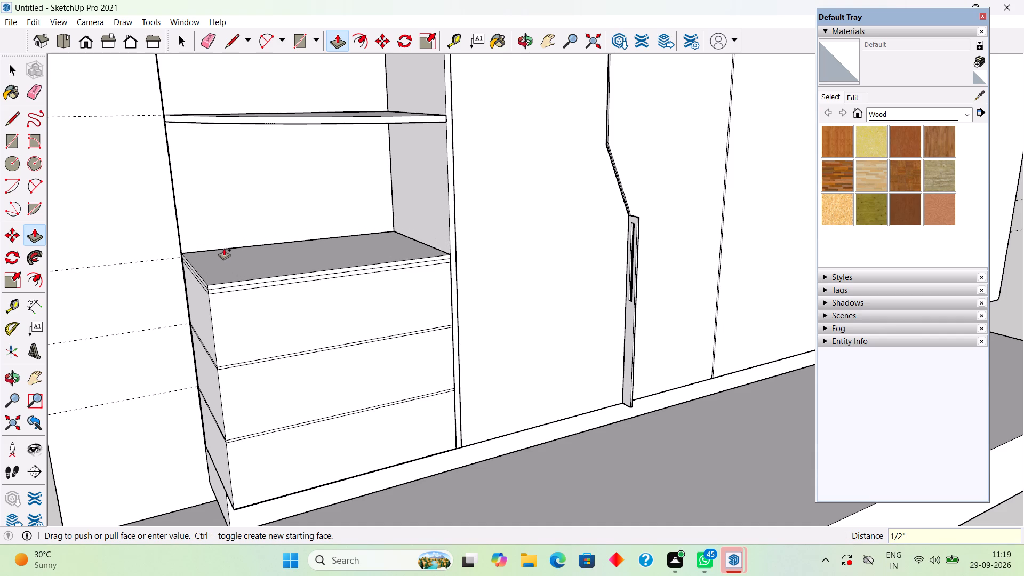
key("space")
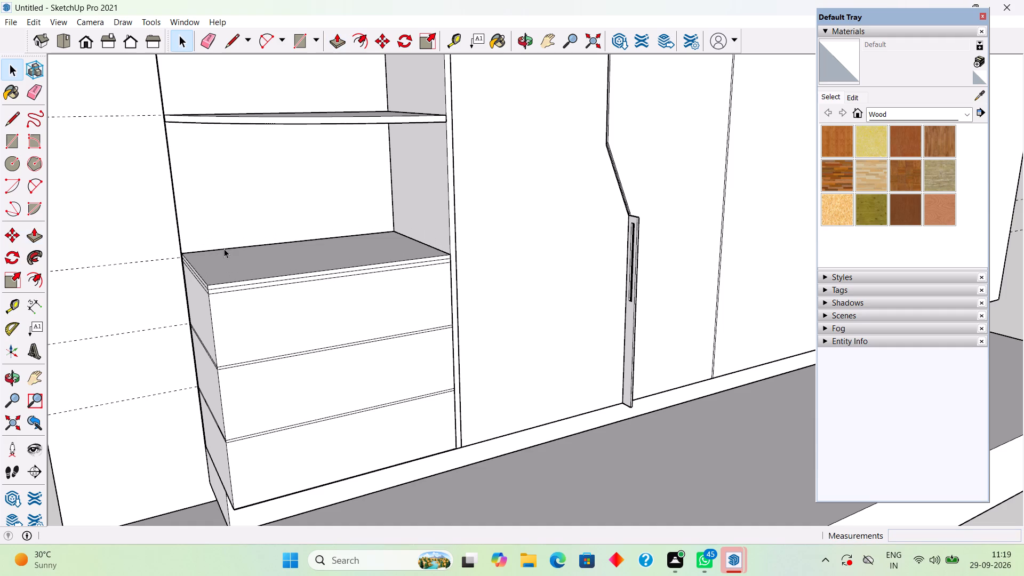
Make the whole three-section stack in the end unit's lowest bay into a group.
scroll(225, 249, "down", 3)
scroll(307, 326, "down", 4)
middle_click_drag(307, 327, 291, 333)
triple_click(289, 328)
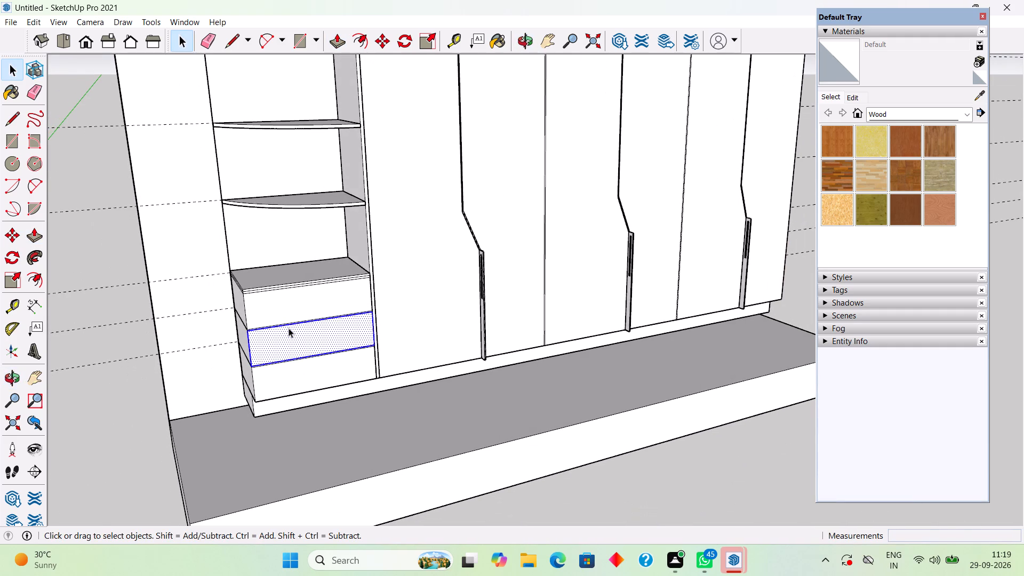
right_click(289, 328)
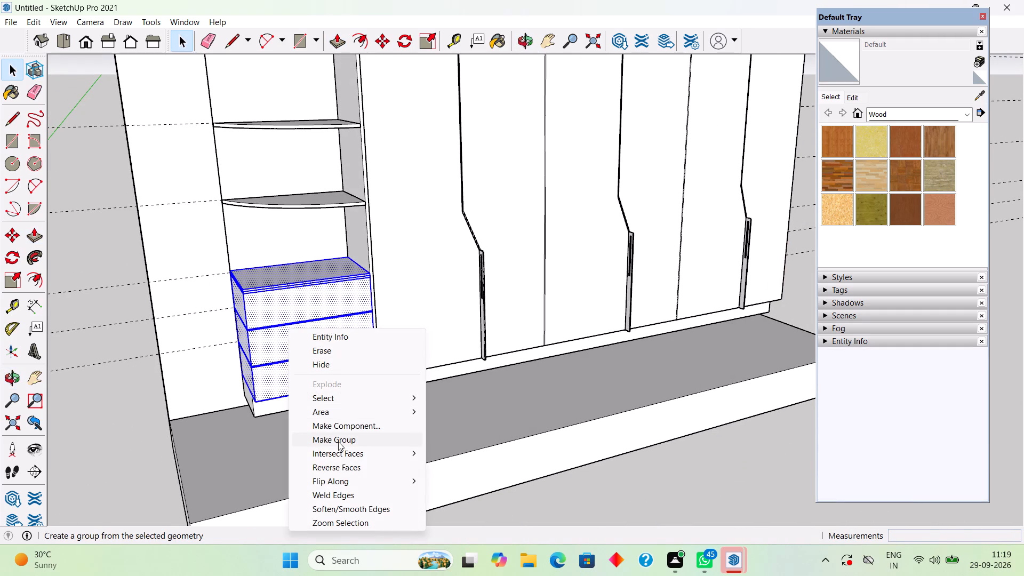
left_click(338, 442)
scroll(338, 442, "down", 7)
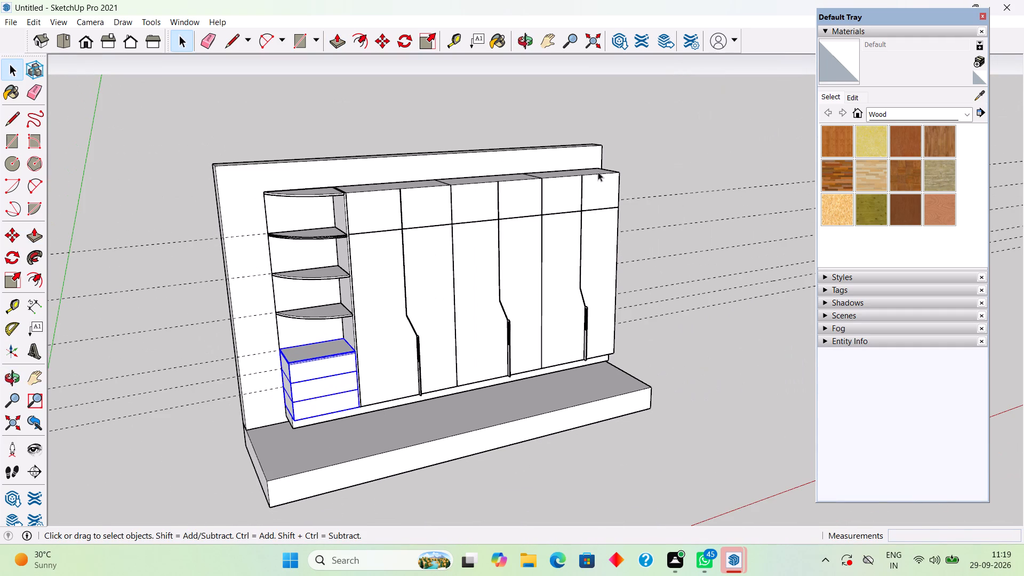
left_click(551, 113)
Examine the grouped three-section stack and the end unit around it from several angles.
middle_click_drag(432, 307, 500, 259)
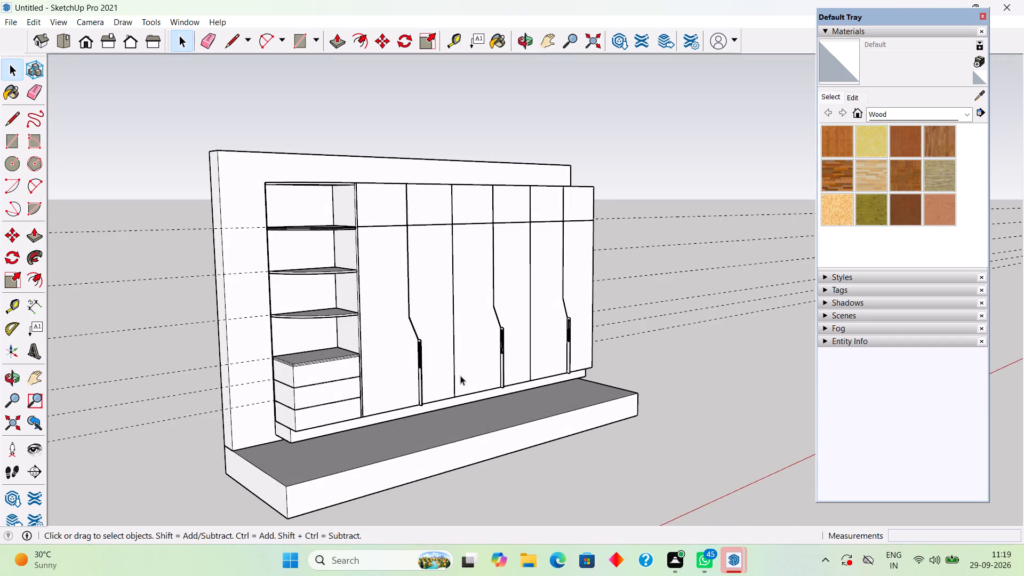
scroll(334, 428, "up", 8)
middle_click_drag(277, 372, 278, 266)
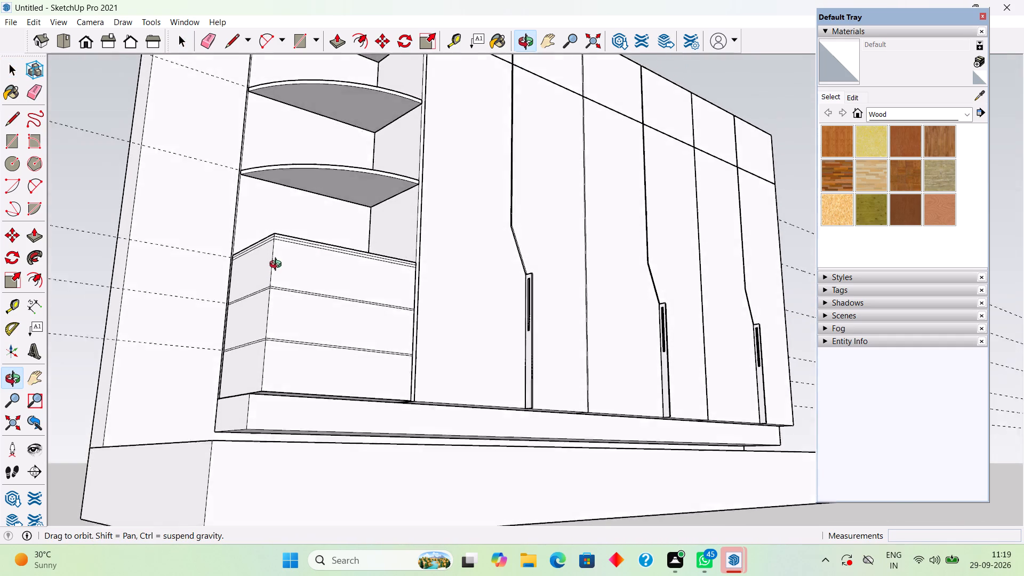
middle_click_drag(278, 266, 213, 338)
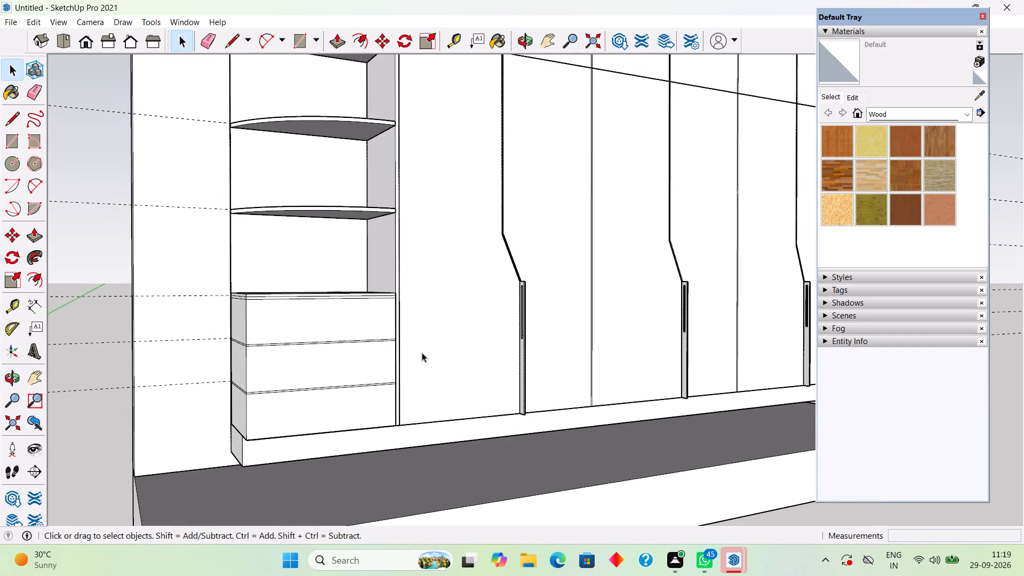
scroll(434, 334, "up", 1)
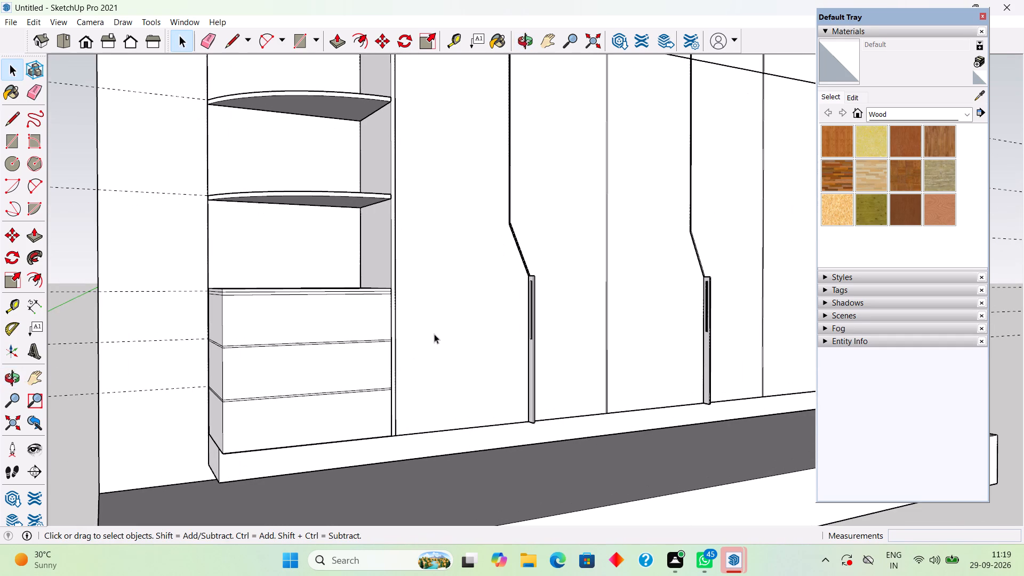
middle_click_drag(293, 323, 293, 369)
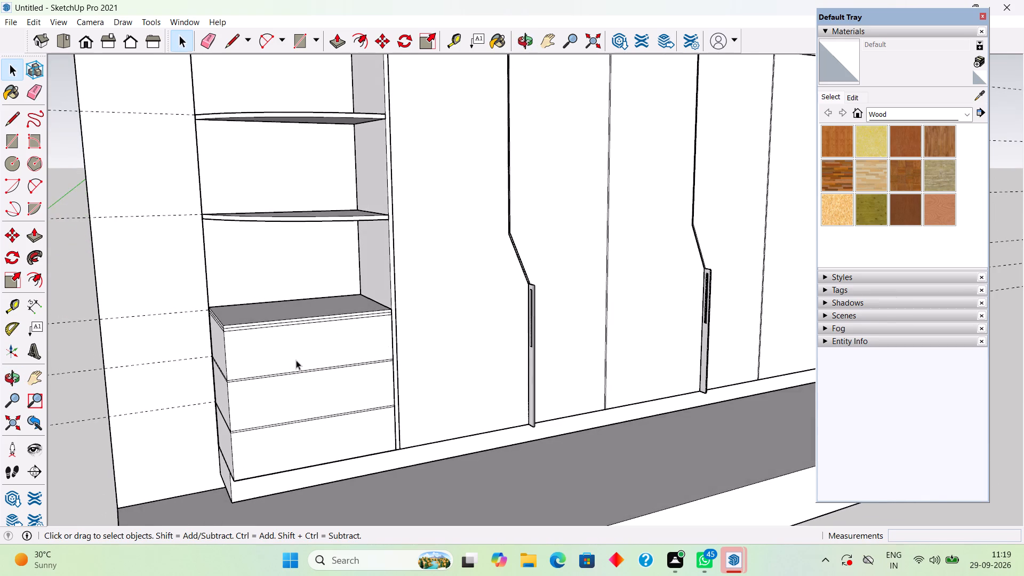
scroll(297, 355, "up", 2)
middle_click_drag(298, 354, 458, 425)
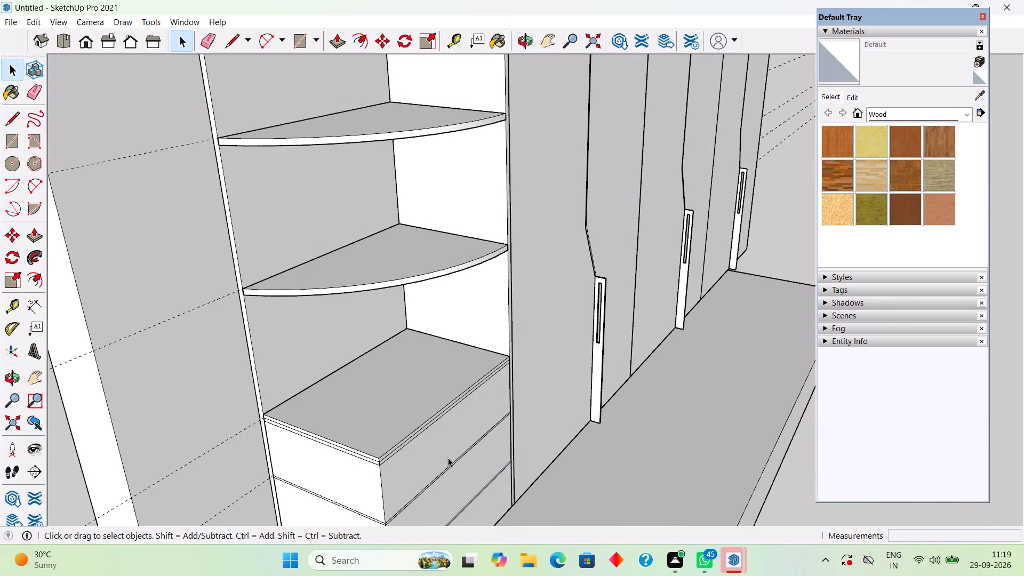
scroll(446, 459, "up", 2)
scroll(431, 440, "down", 6)
middle_click_drag(440, 446, 415, 414)
scroll(415, 414, "down", 3)
middle_click_drag(422, 472, 396, 420)
Draw a vertical arc with a 3 13/16" chord and about 1 15/16" bulge, projecting from the top section's front below its top strip.
scroll(390, 394, "up", 4)
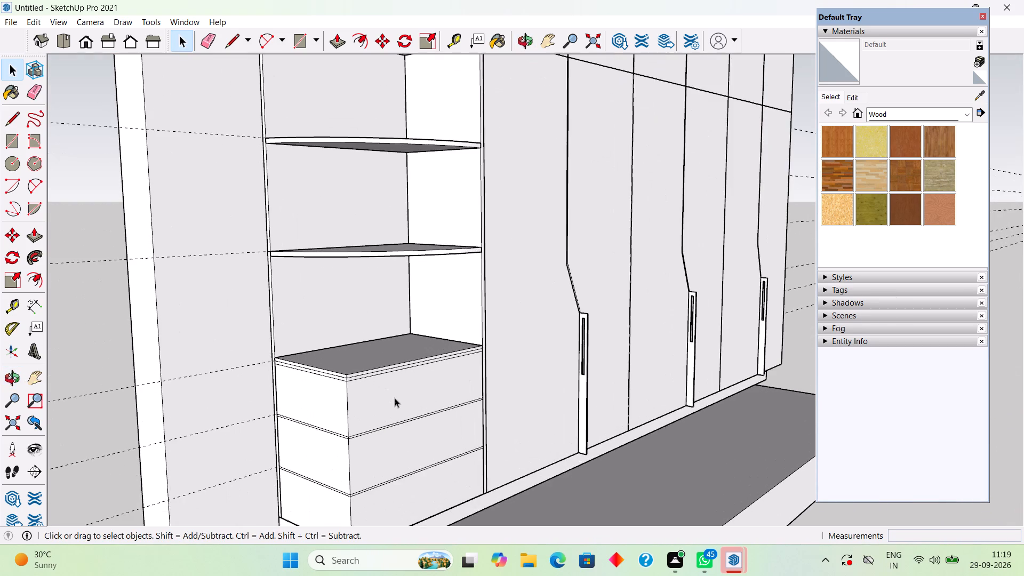
scroll(413, 400, "up", 2)
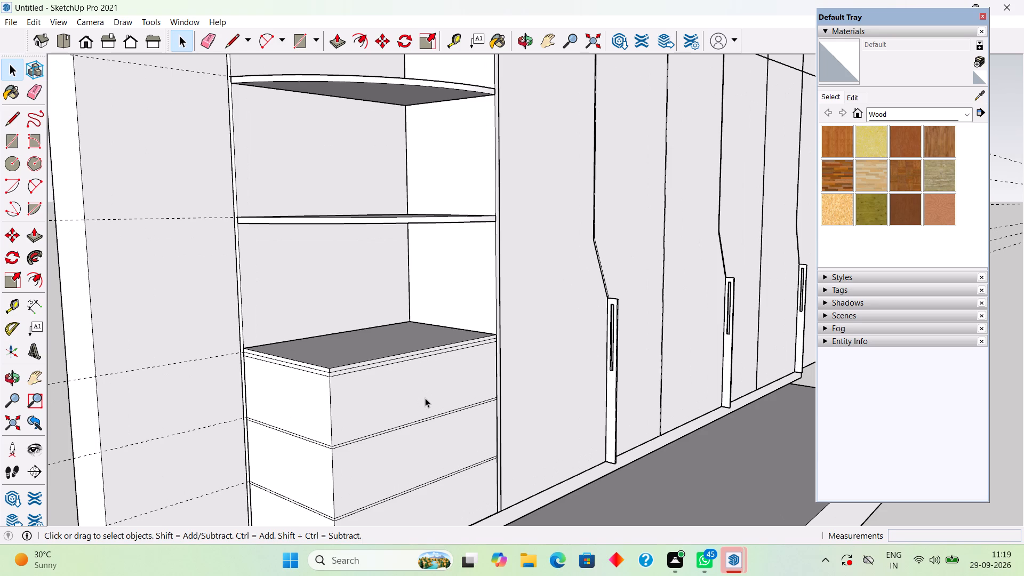
key("a")
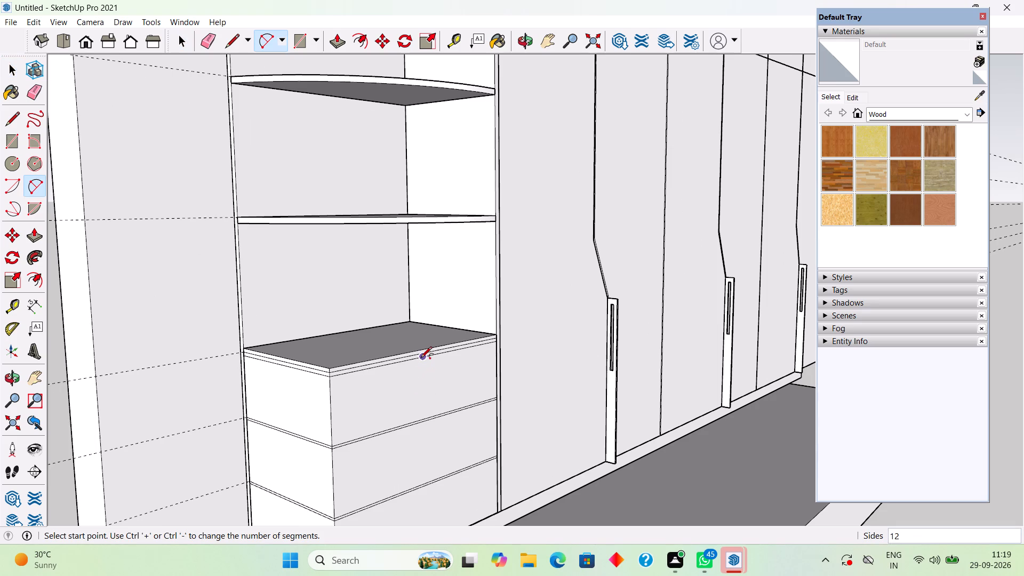
left_click(421, 358)
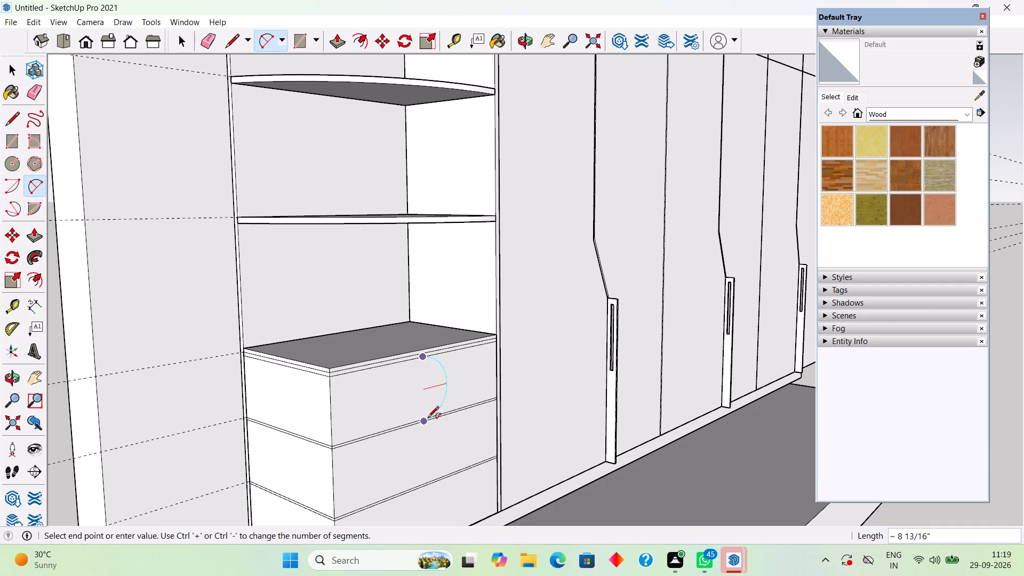
left_click(423, 385)
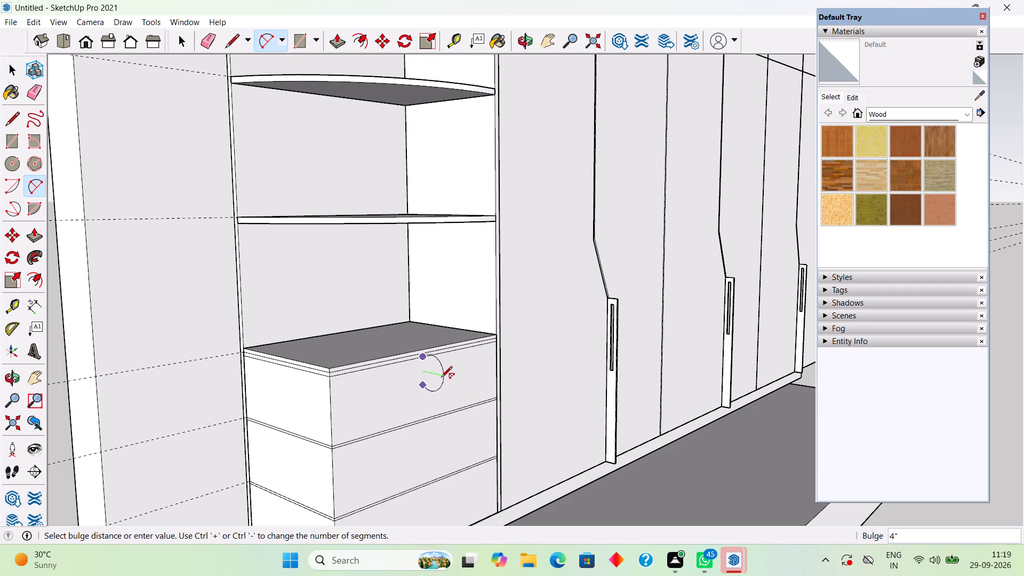
left_click(434, 377)
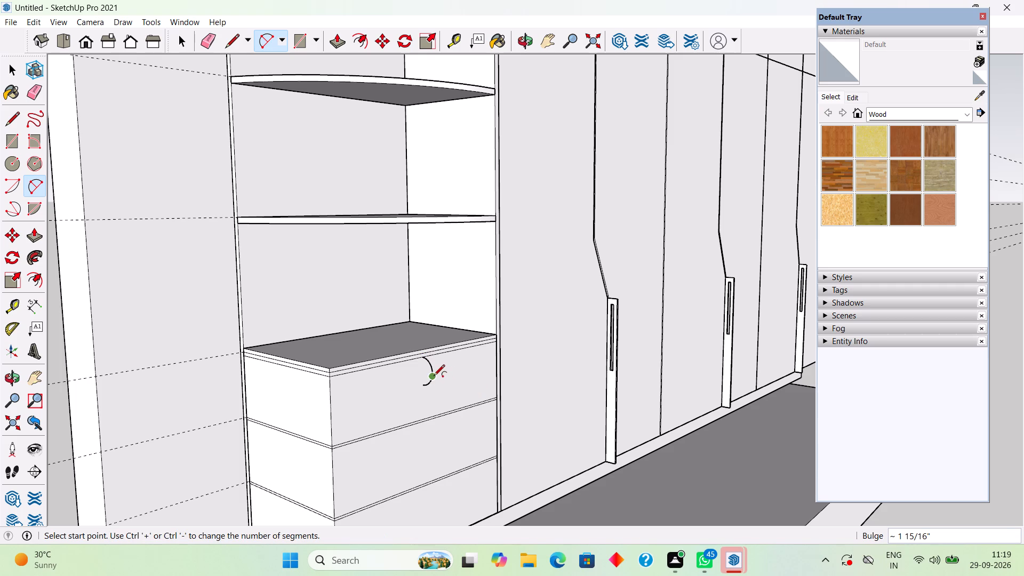
key("space")
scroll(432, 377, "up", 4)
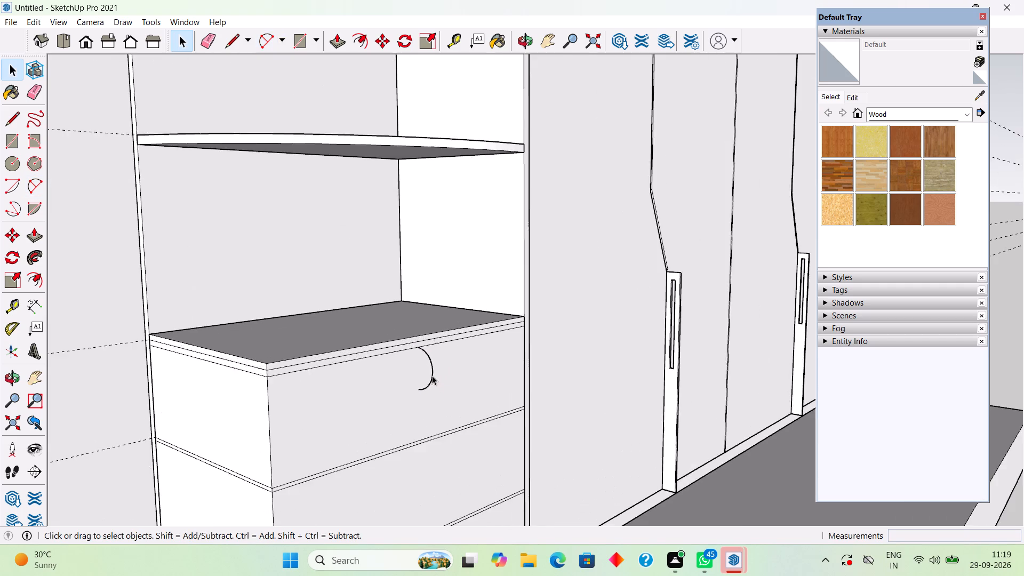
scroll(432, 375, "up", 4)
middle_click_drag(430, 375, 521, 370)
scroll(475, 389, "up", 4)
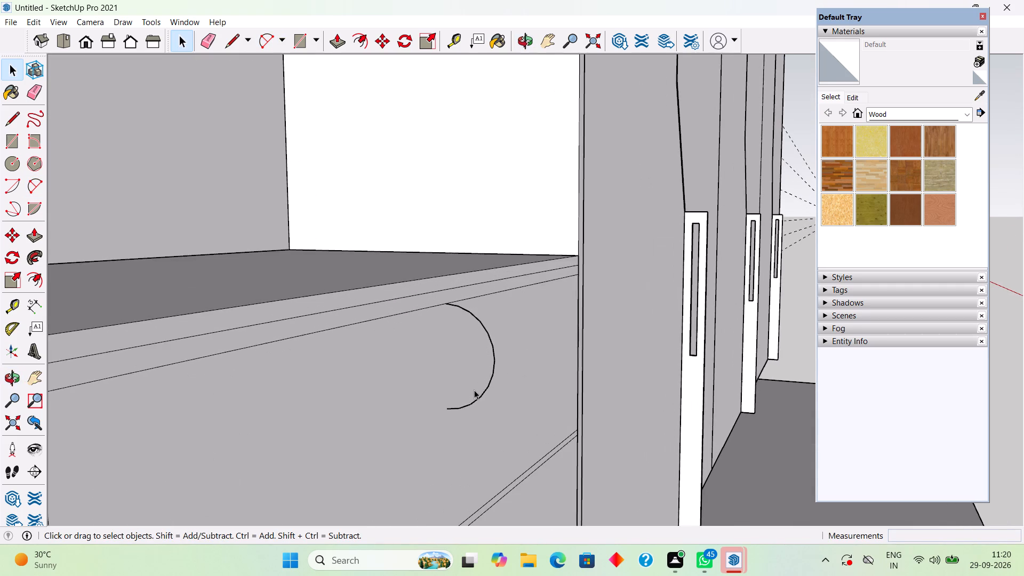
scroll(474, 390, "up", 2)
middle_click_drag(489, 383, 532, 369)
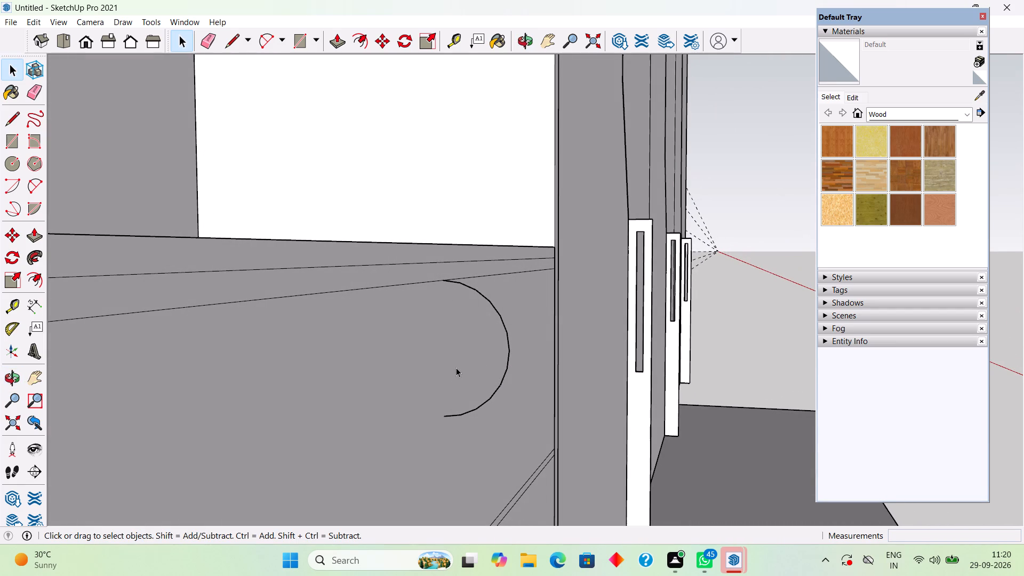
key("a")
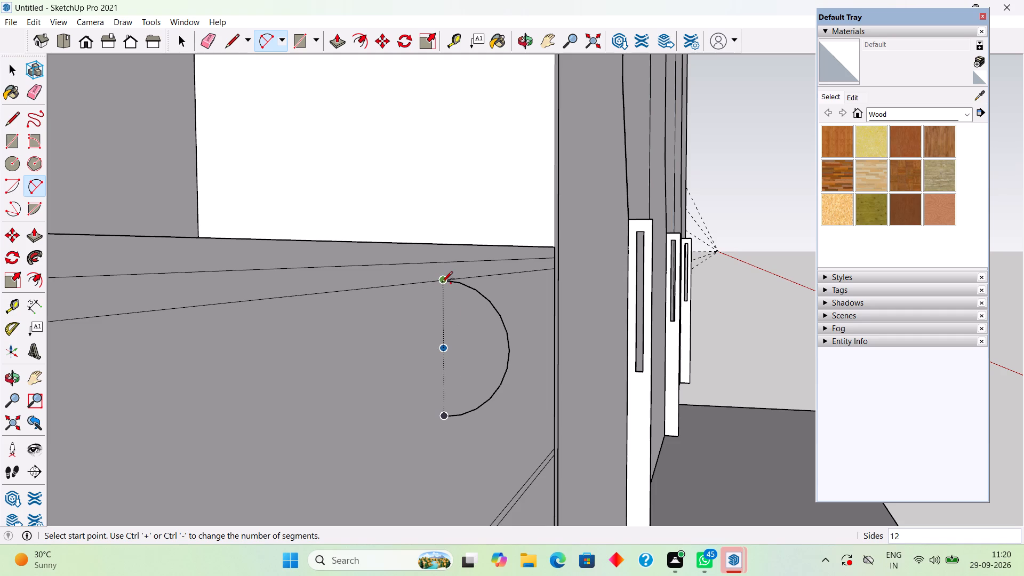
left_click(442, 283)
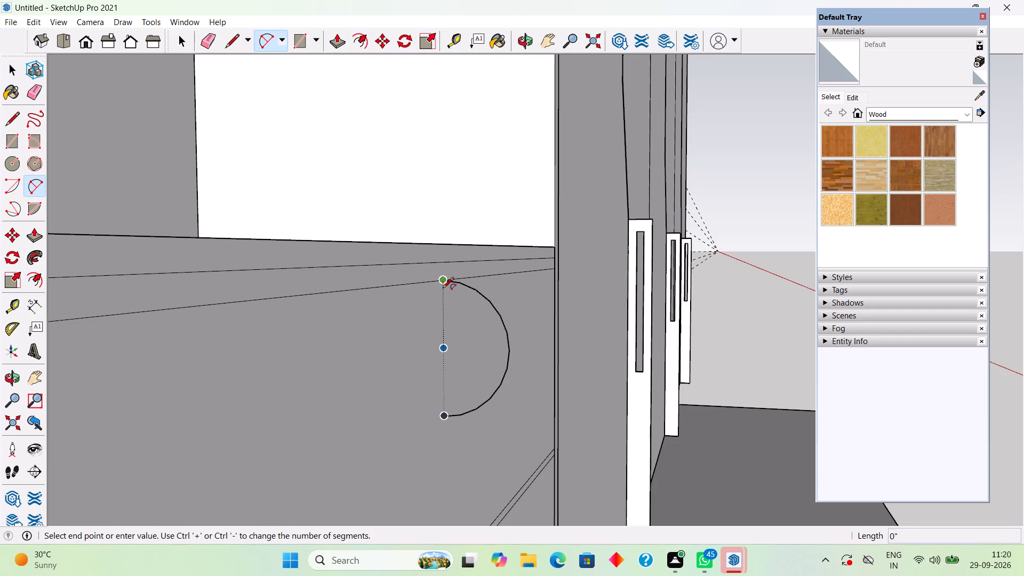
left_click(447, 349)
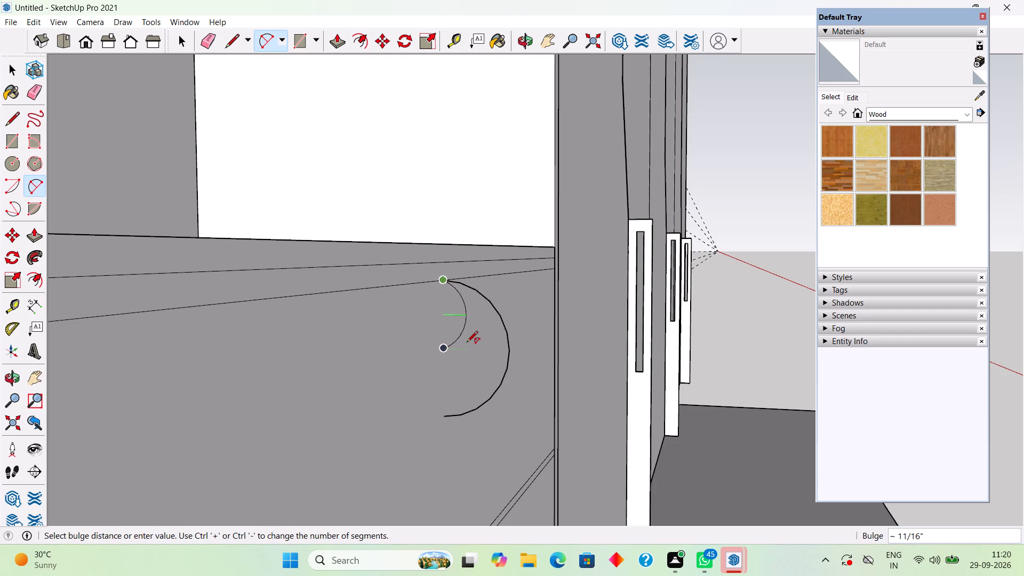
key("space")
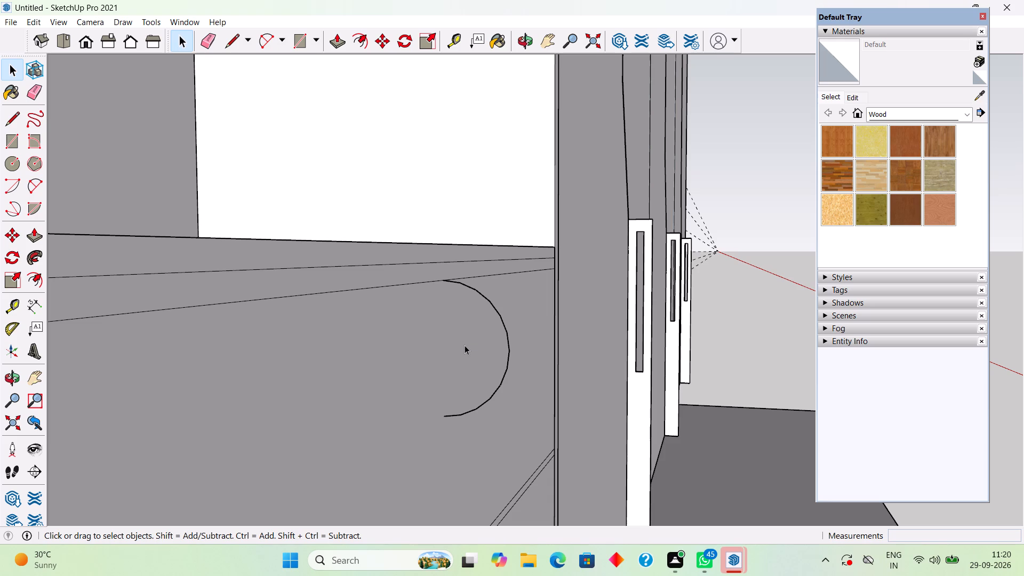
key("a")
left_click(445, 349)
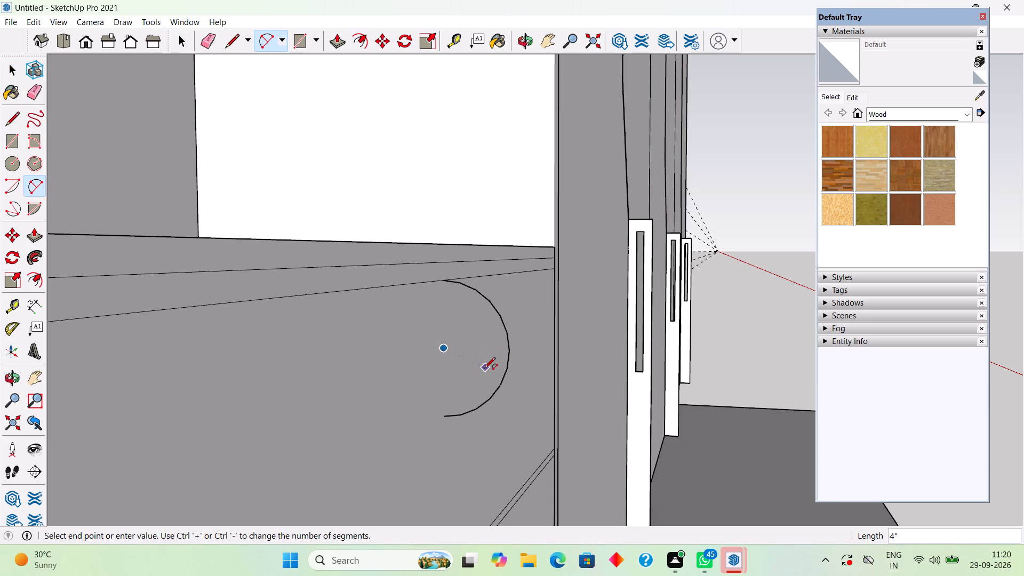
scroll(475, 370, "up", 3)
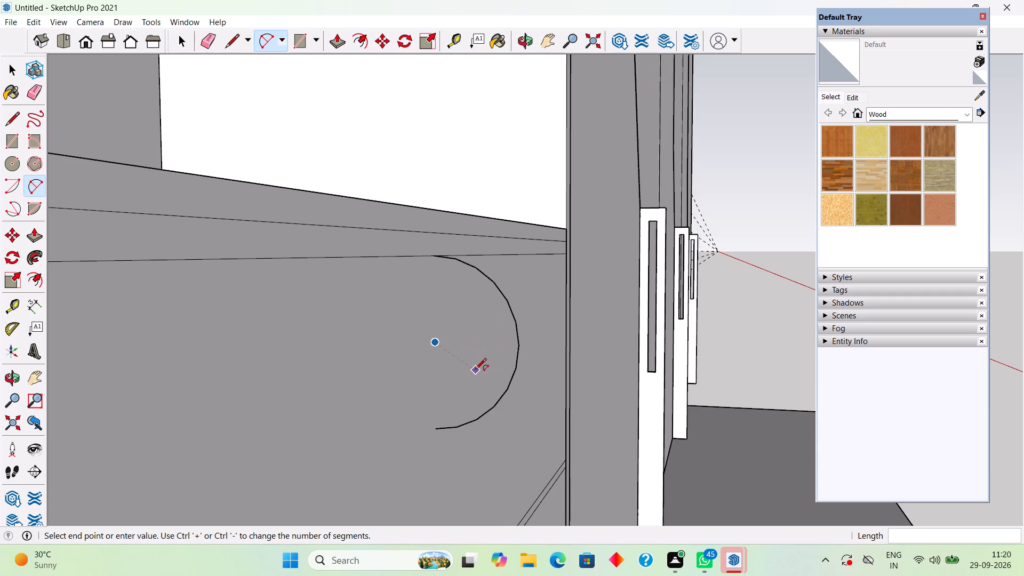
Draw a smaller arc inside the first, about the same midpoint, with a 3 3/16" chord and a 1 9/16" bulge.
key("a")
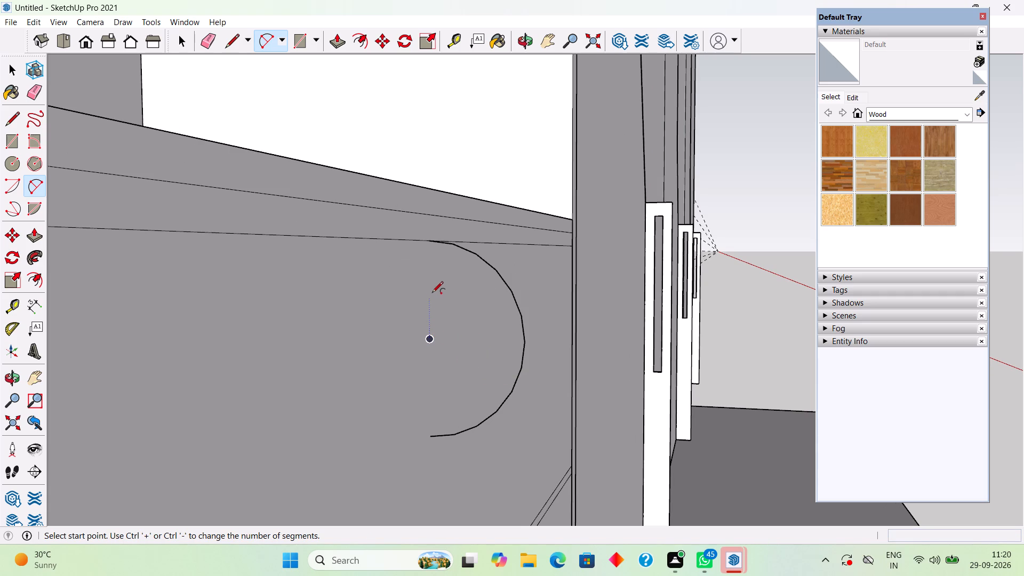
left_click(433, 257)
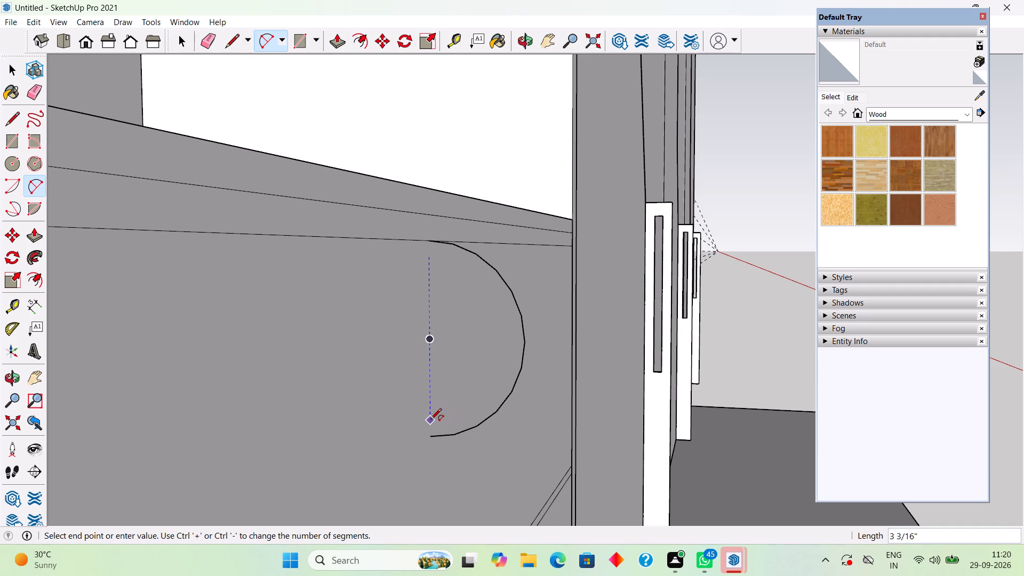
left_click(430, 418)
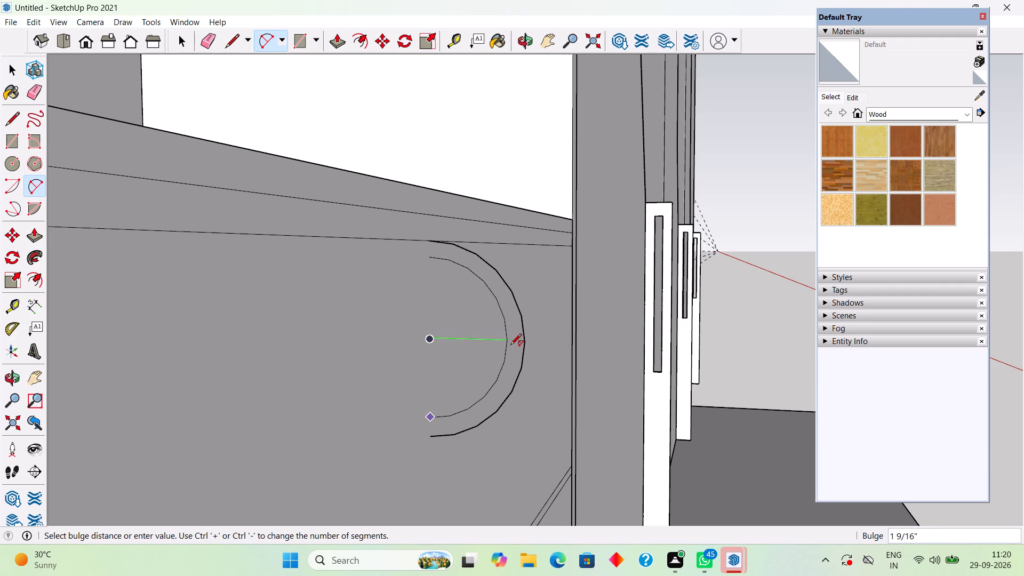
double_click(510, 346)
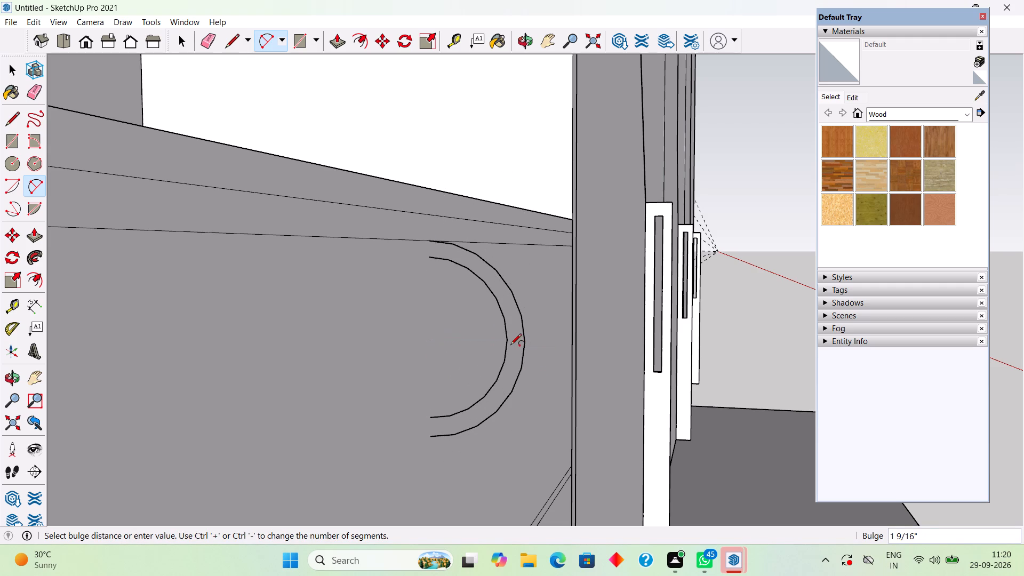
key("space")
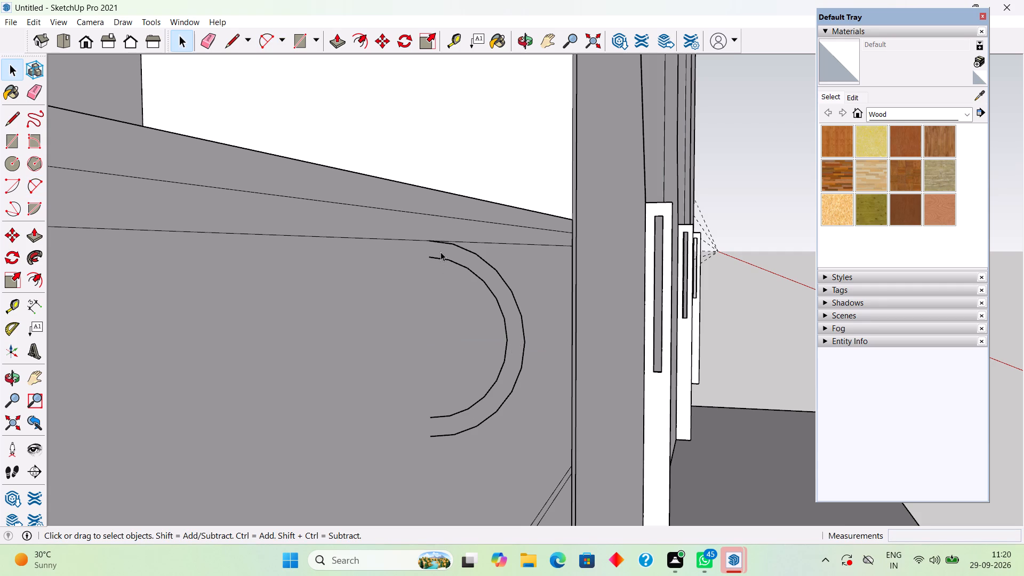
Join the upper and lower ends of the two arcs with short lines to close the C-shaped handle profile into a face.
key("l")
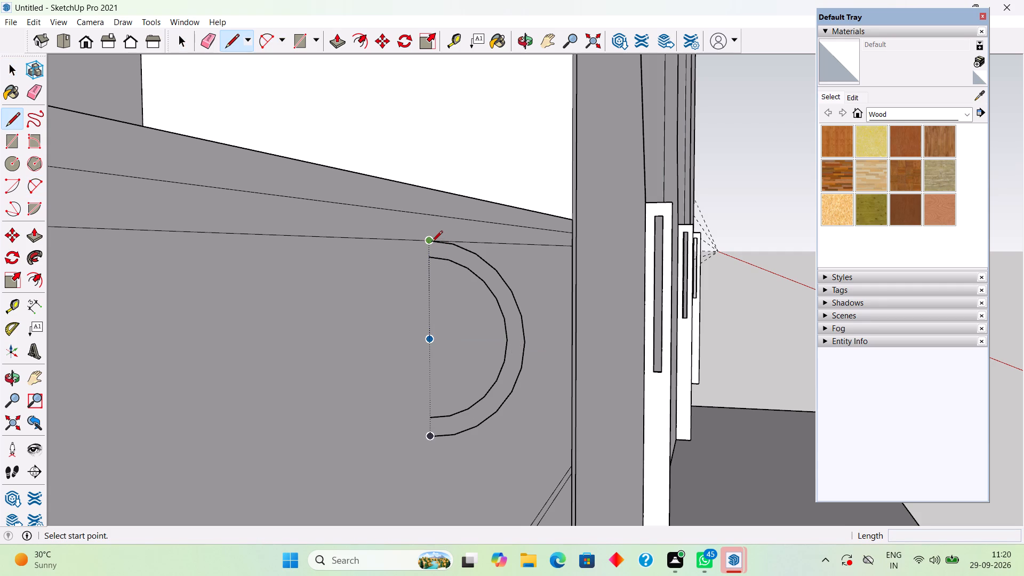
left_click(430, 242)
left_click(429, 257)
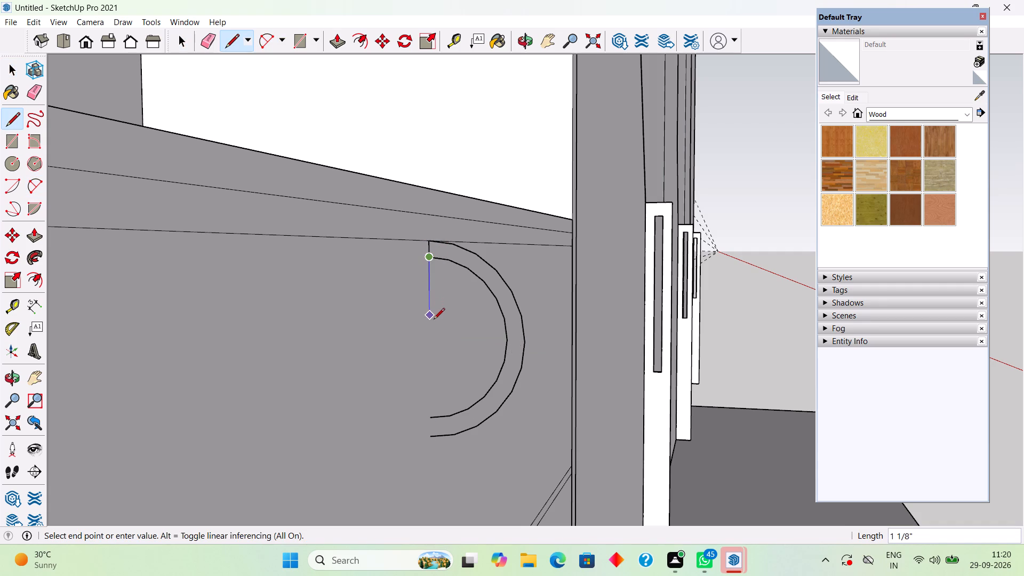
key("space")
key("space")
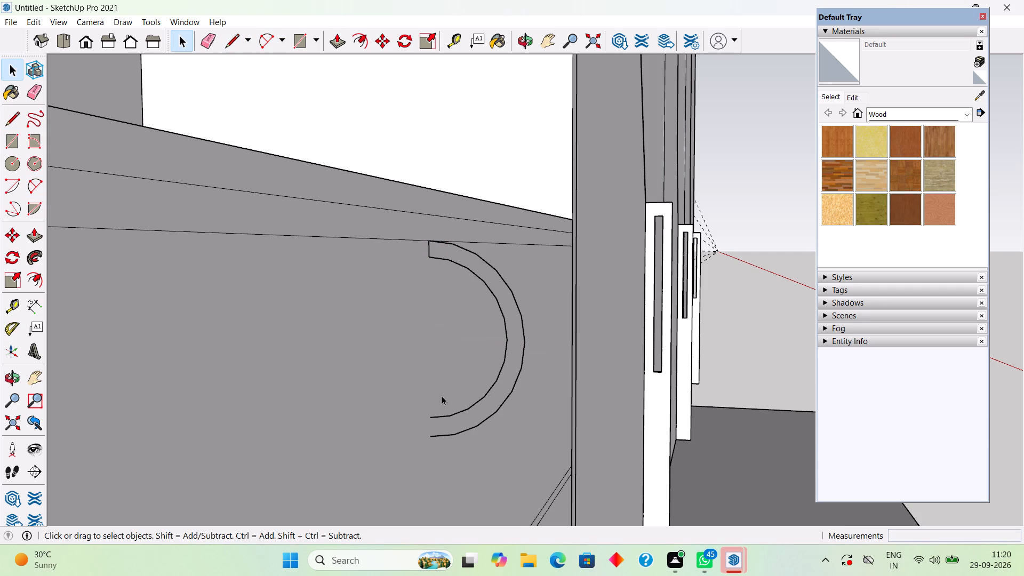
key("l")
left_click(432, 416)
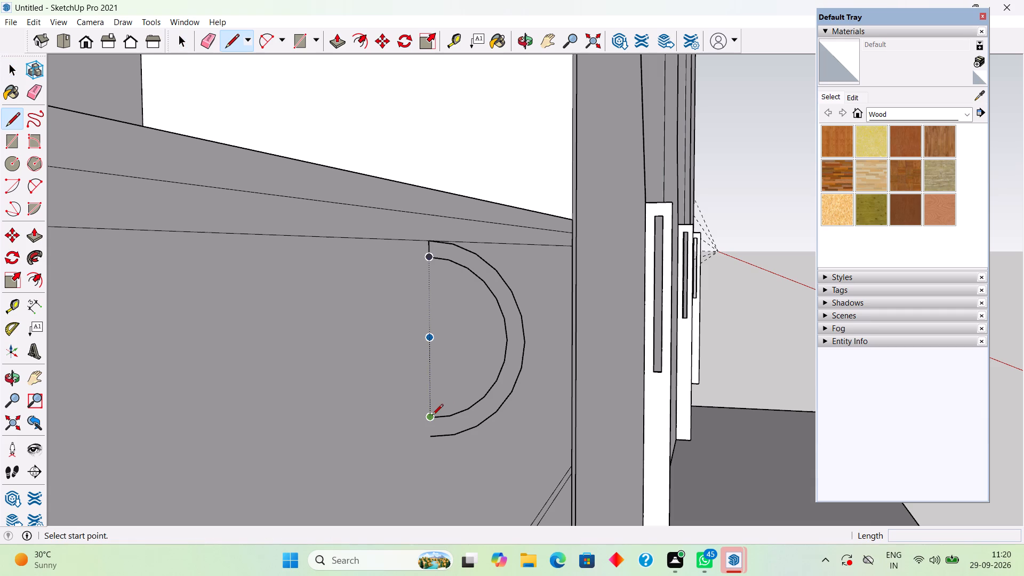
left_click(433, 436)
key("space")
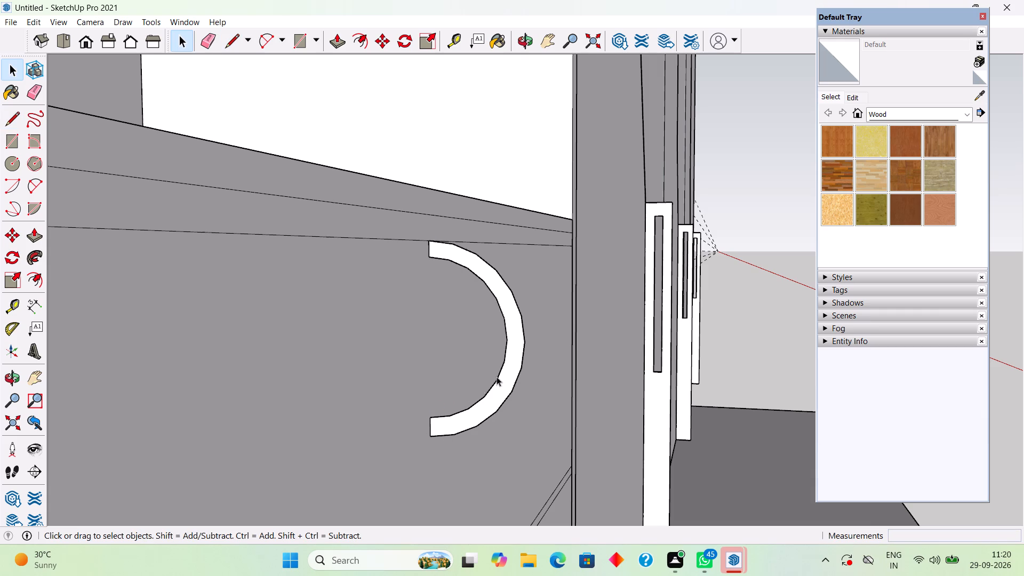
scroll(500, 374, "down", 8)
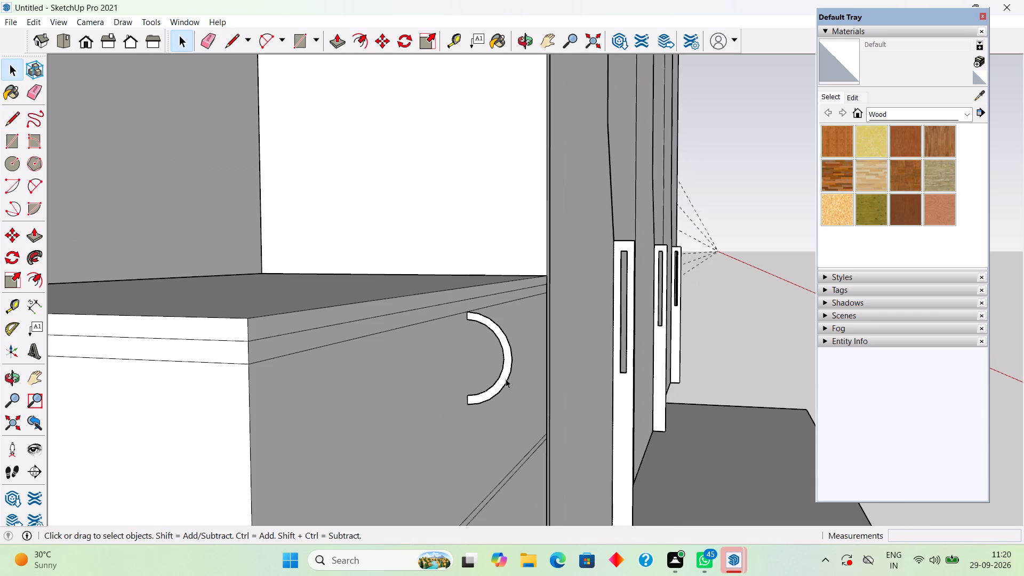
Extrude the C-shaped handle profile on the top section's front by 0.5".
middle_click_drag(506, 379, 259, 403)
middle_click_drag(548, 347, 380, 367)
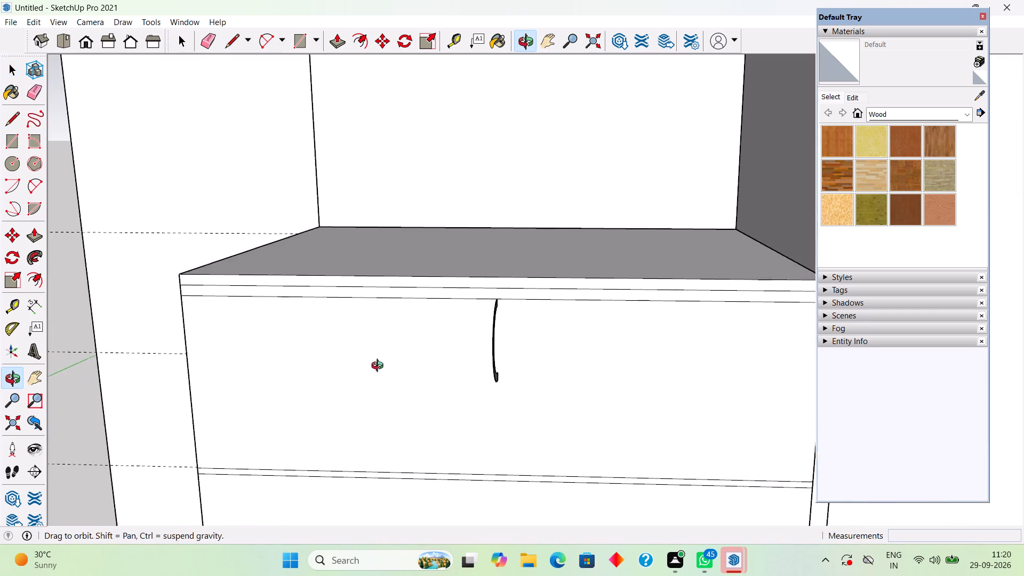
middle_click_drag(380, 367, 577, 365)
scroll(519, 362, "up", 5)
left_click(507, 362)
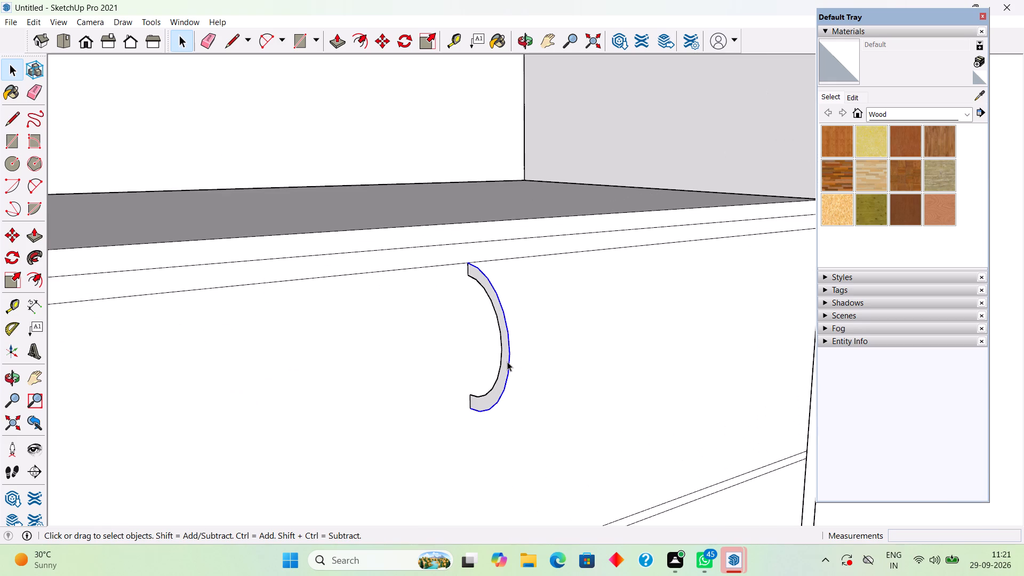
scroll(504, 362, "up", 5)
left_click(504, 362)
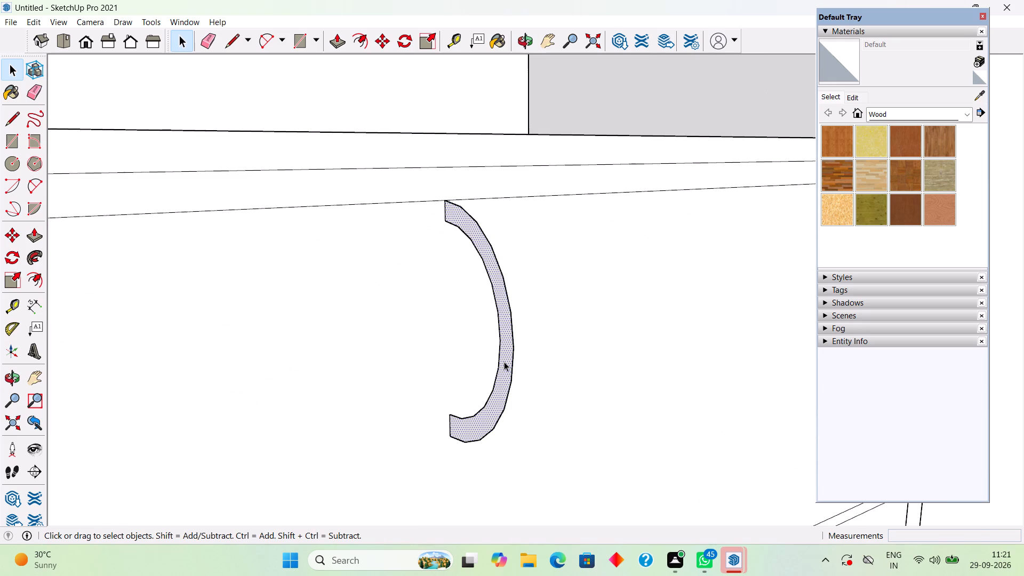
left_click(504, 362)
key("p")
left_click(504, 362)
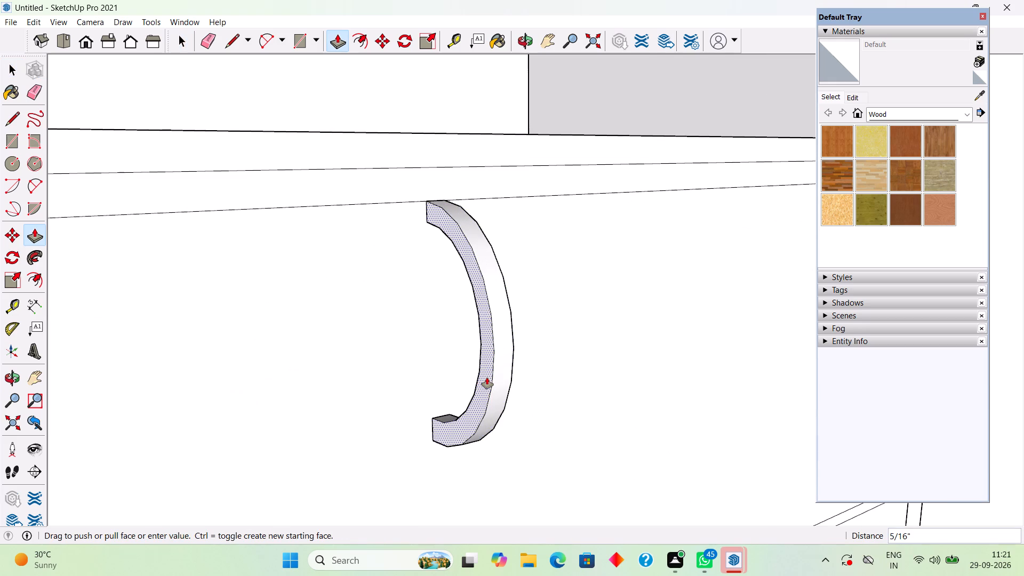
type(".5\"")
key("Return")
key("space")
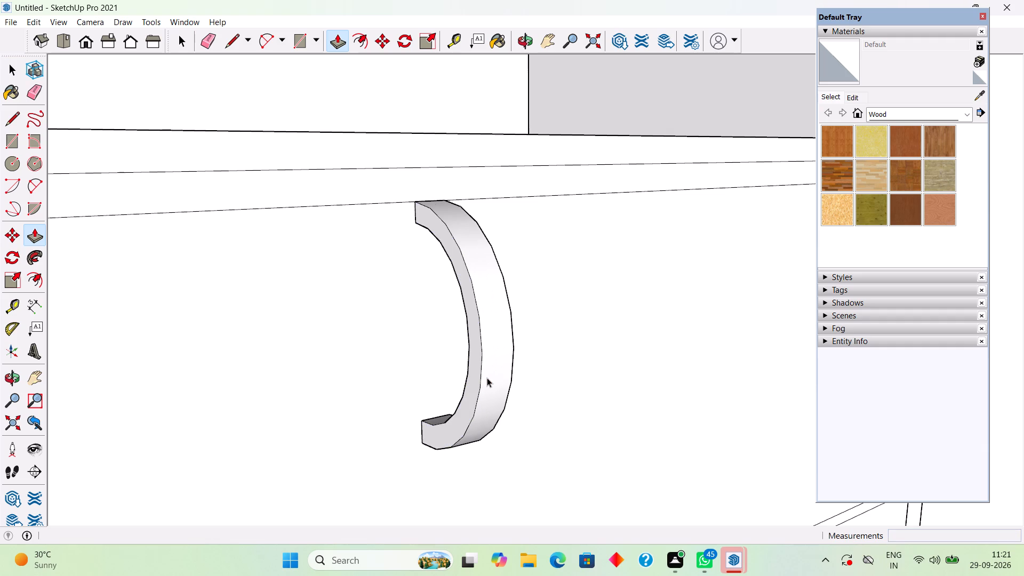
Select all the connected geometry of the extruded curved handle.
scroll(487, 378, "up", 1)
left_click(487, 378)
triple_click(487, 378)
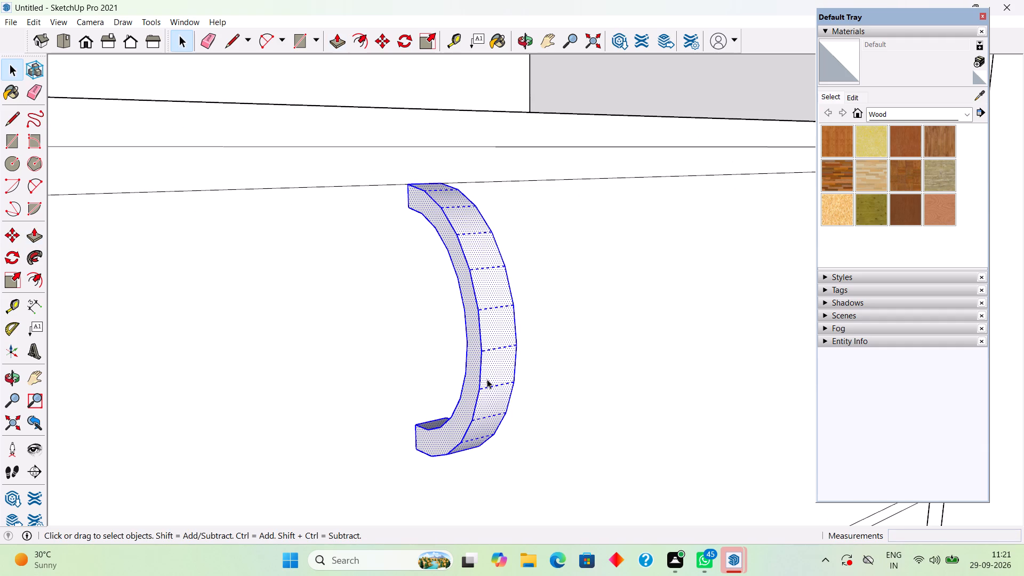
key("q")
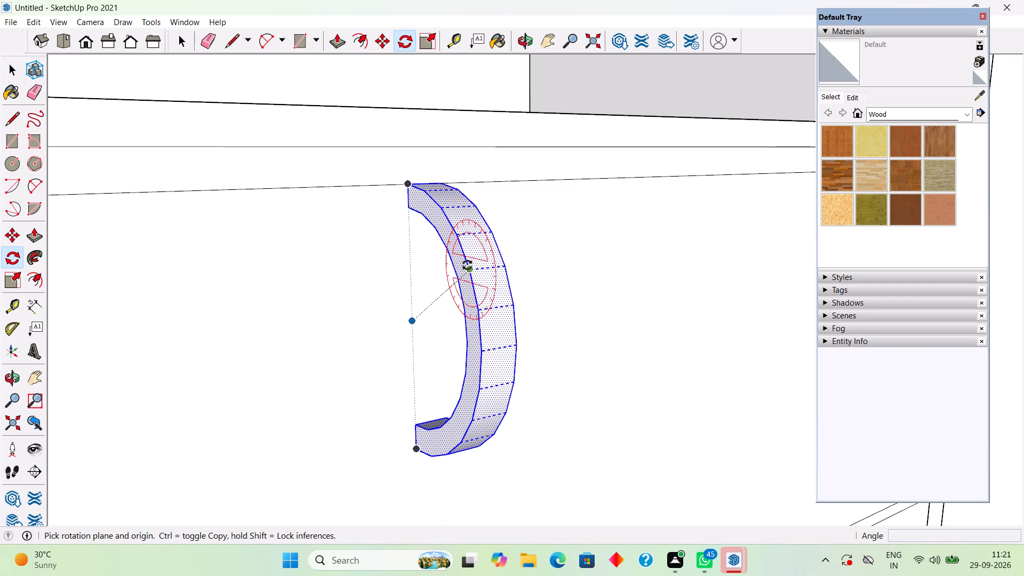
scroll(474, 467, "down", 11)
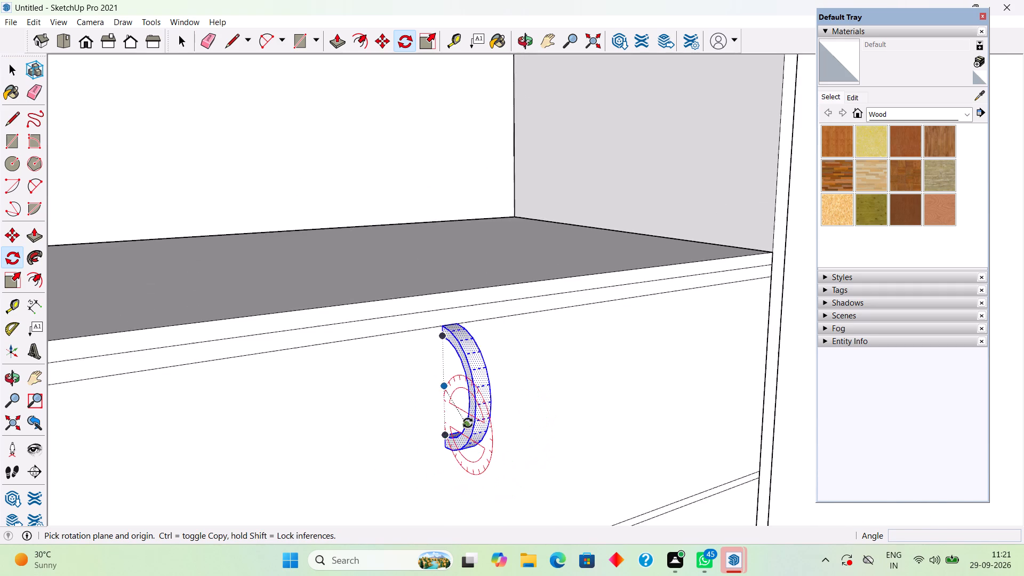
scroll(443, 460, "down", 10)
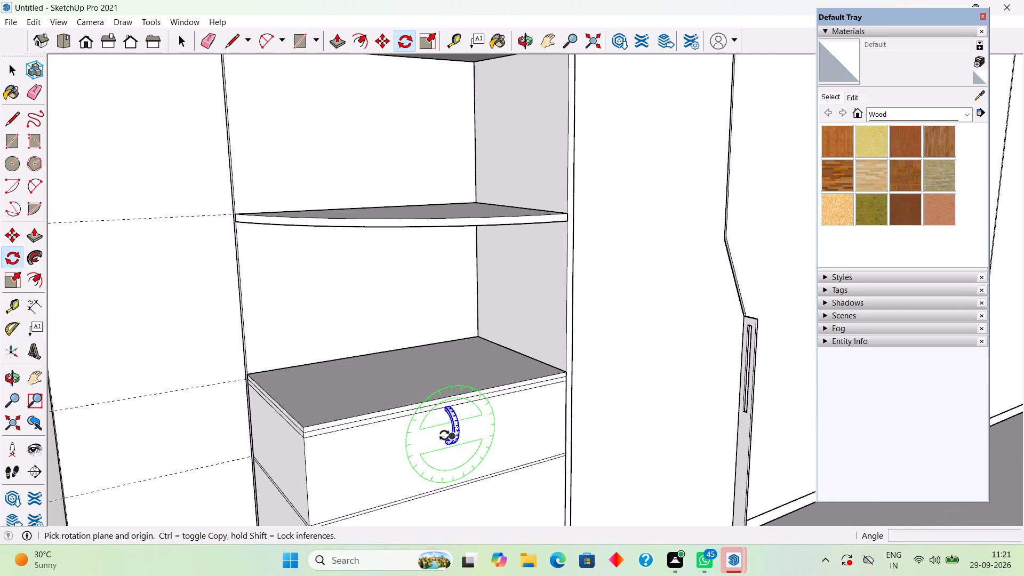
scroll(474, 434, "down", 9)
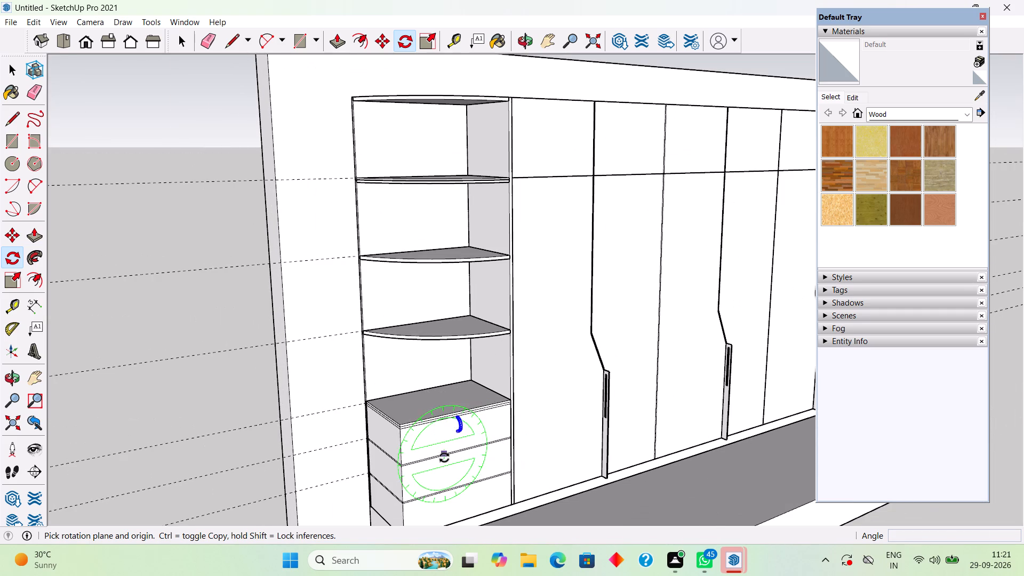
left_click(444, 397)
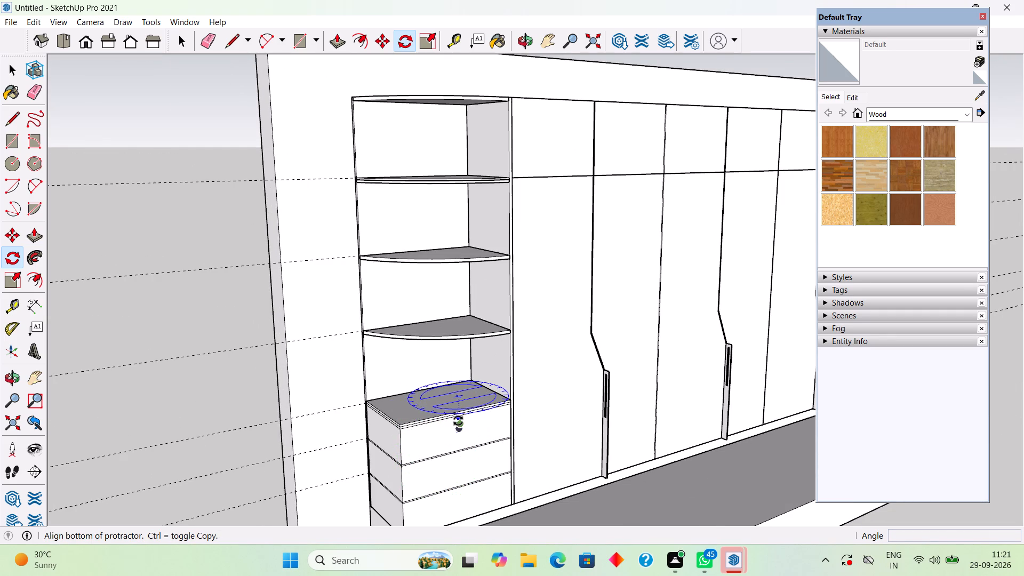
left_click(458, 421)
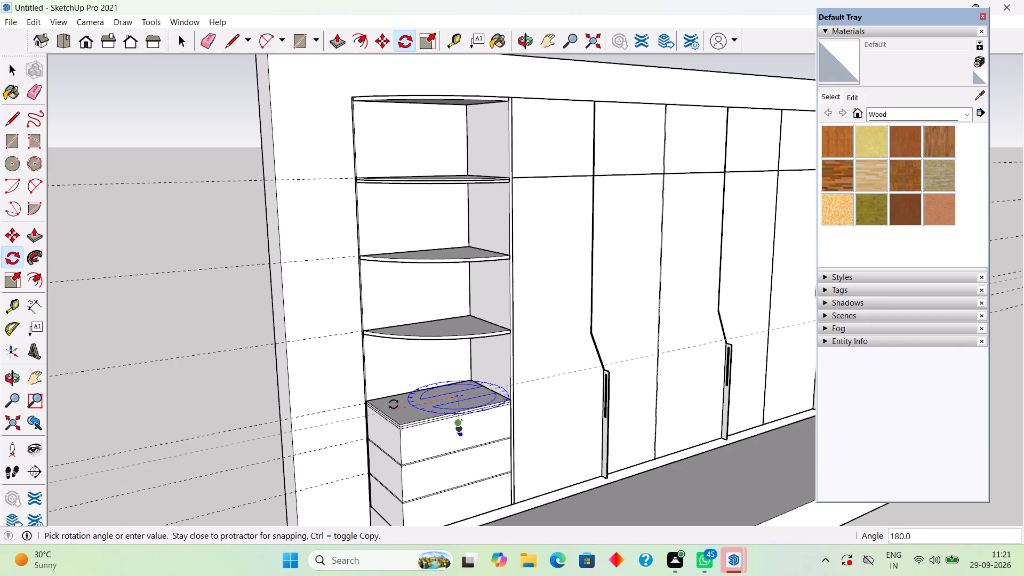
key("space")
Rotate the curved handle 90° in the plane of the section's front so it lies horizontally, and deselect it.
scroll(474, 410, "up", 5)
middle_click_drag(457, 467, 359, 438)
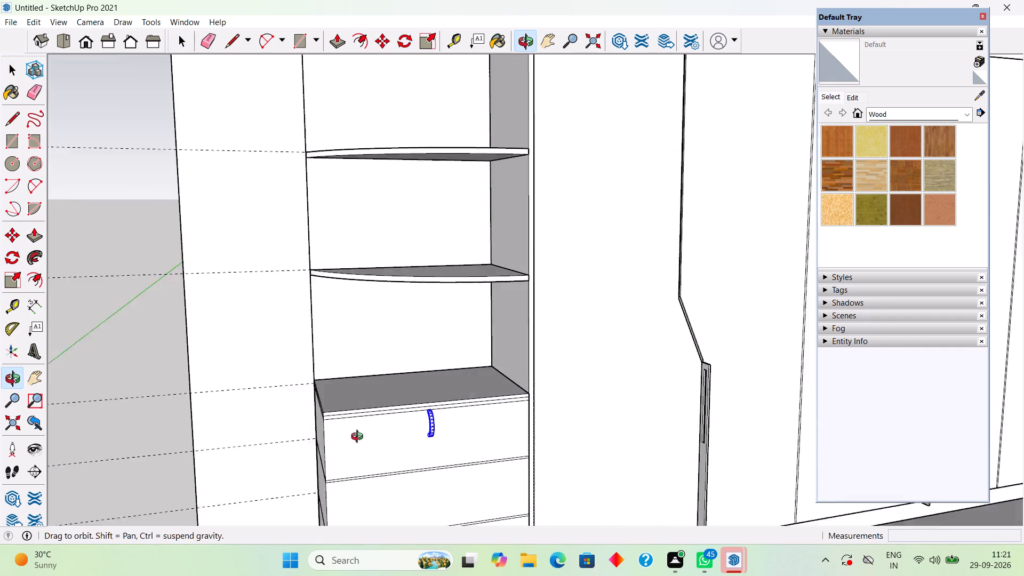
middle_click_drag(359, 438, 356, 435)
scroll(475, 433, "up", 8)
scroll(310, 415, "up", 1)
middle_click_drag(310, 415, 436, 404)
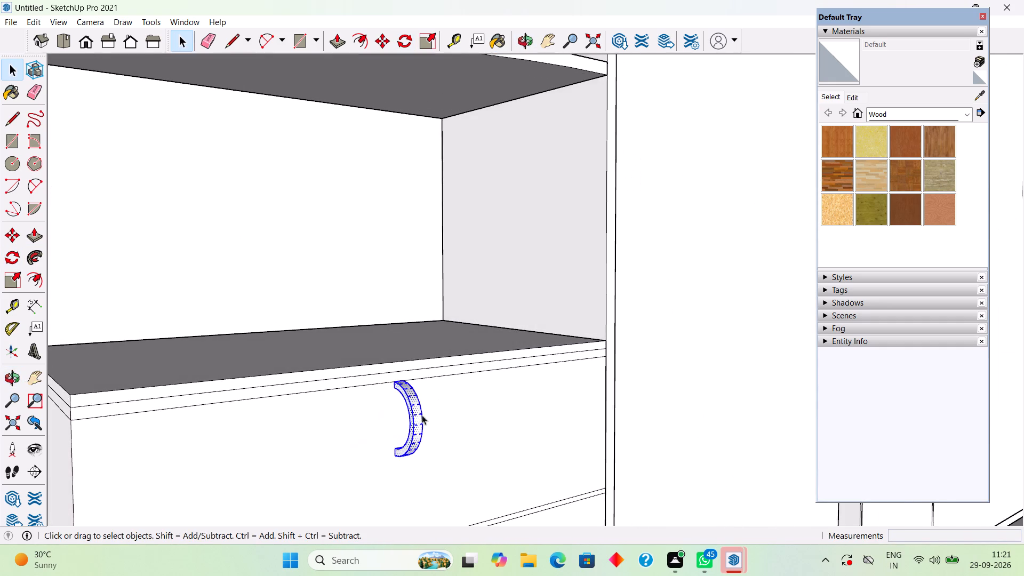
scroll(417, 415, "up", 3)
key("q")
left_click(398, 414)
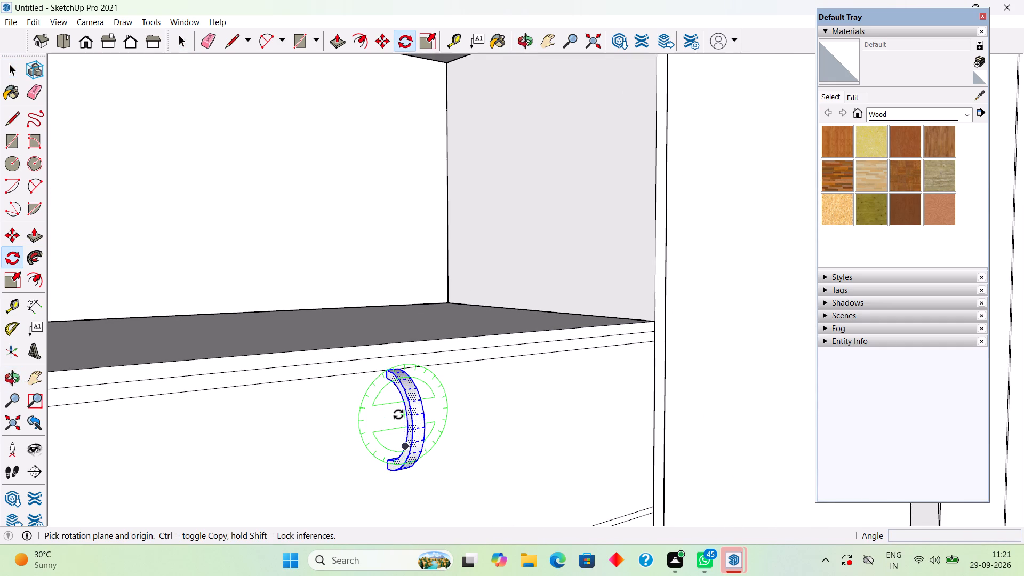
left_click(255, 437)
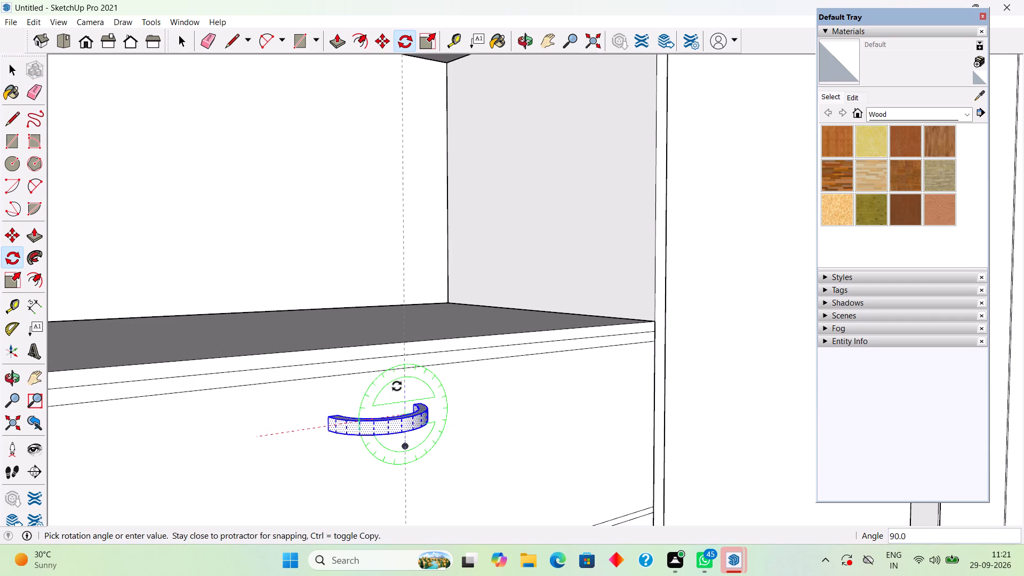
left_click(409, 395)
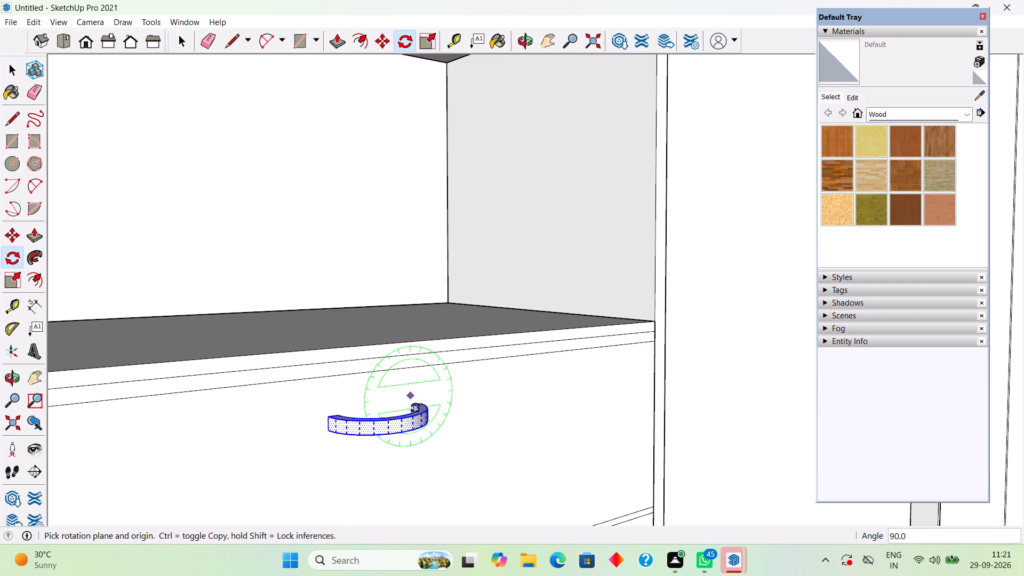
key("space")
scroll(398, 418, "down", 6)
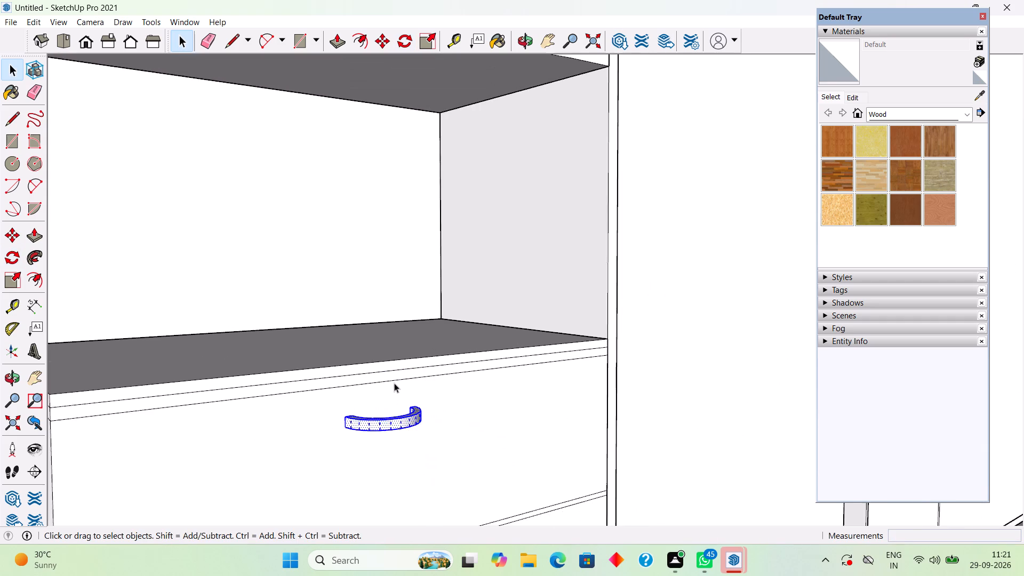
scroll(394, 383, "down", 16)
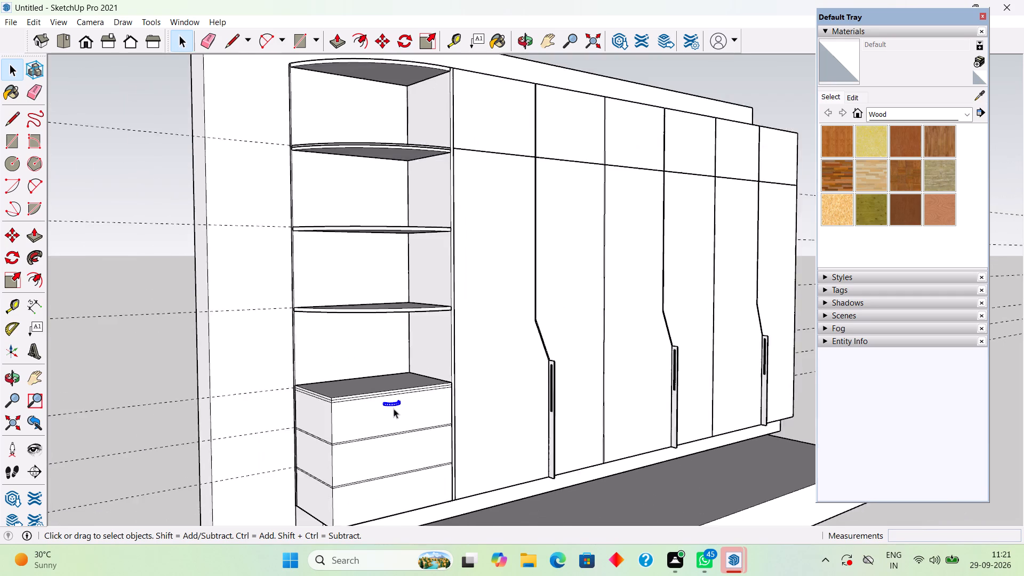
scroll(394, 407, "down", 1)
left_click(163, 249)
Select all the connected geometry of the horizontal curved handle on the top section's front.
scroll(394, 397, "up", 10)
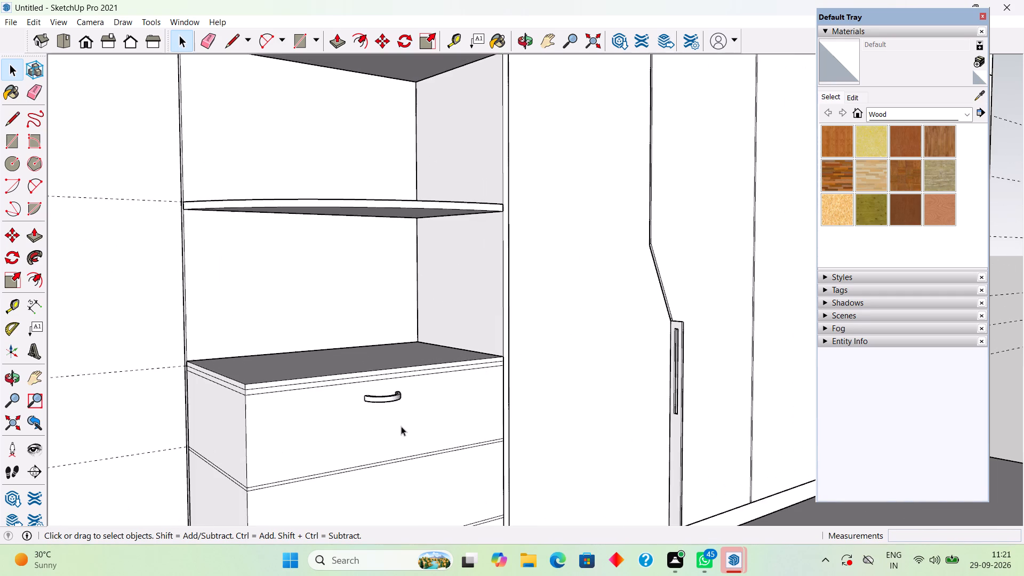
scroll(387, 408, "up", 3)
middle_click_drag(397, 368, 395, 420)
scroll(389, 417, "up", 6)
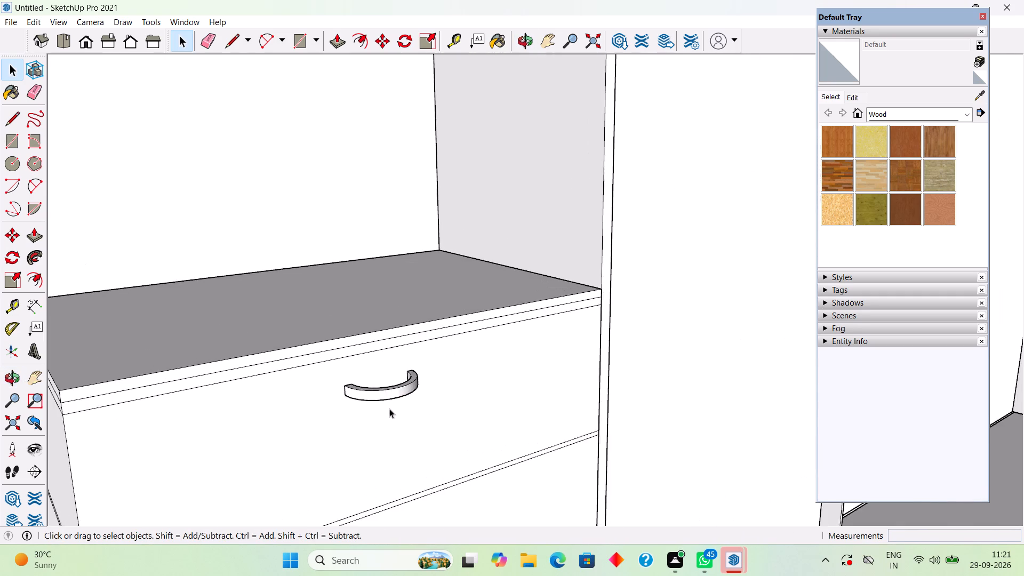
scroll(389, 409, "up", 2)
middle_click_drag(391, 397, 383, 481)
scroll(394, 380, "up", 3)
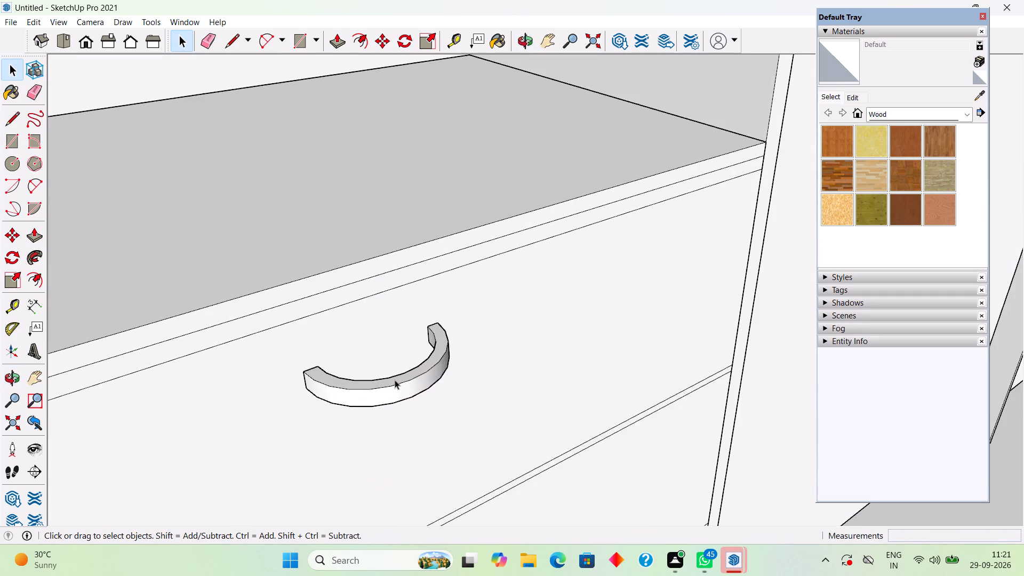
middle_click(395, 380)
middle_click_drag(395, 380, 399, 399)
triple_click(527, 302)
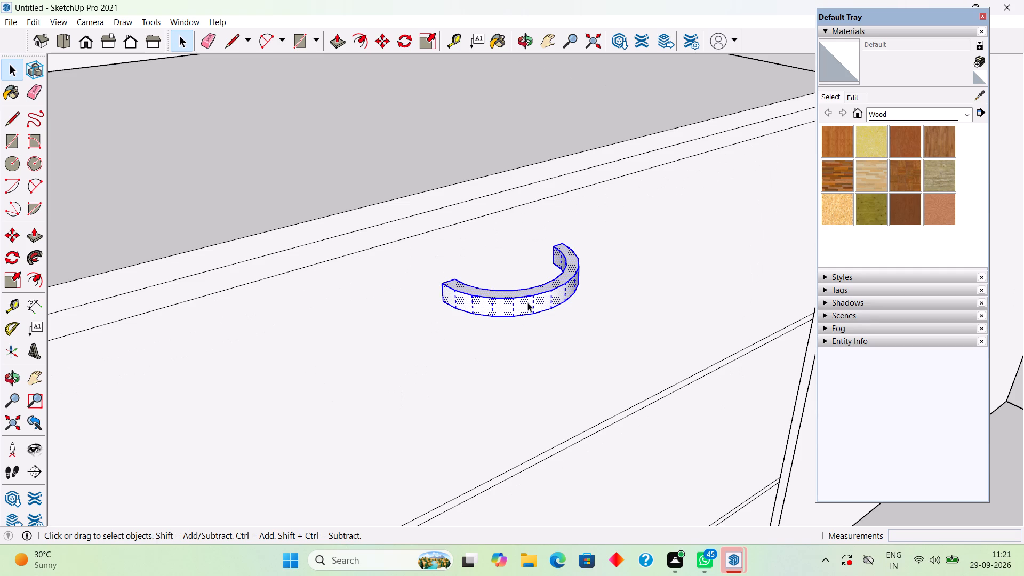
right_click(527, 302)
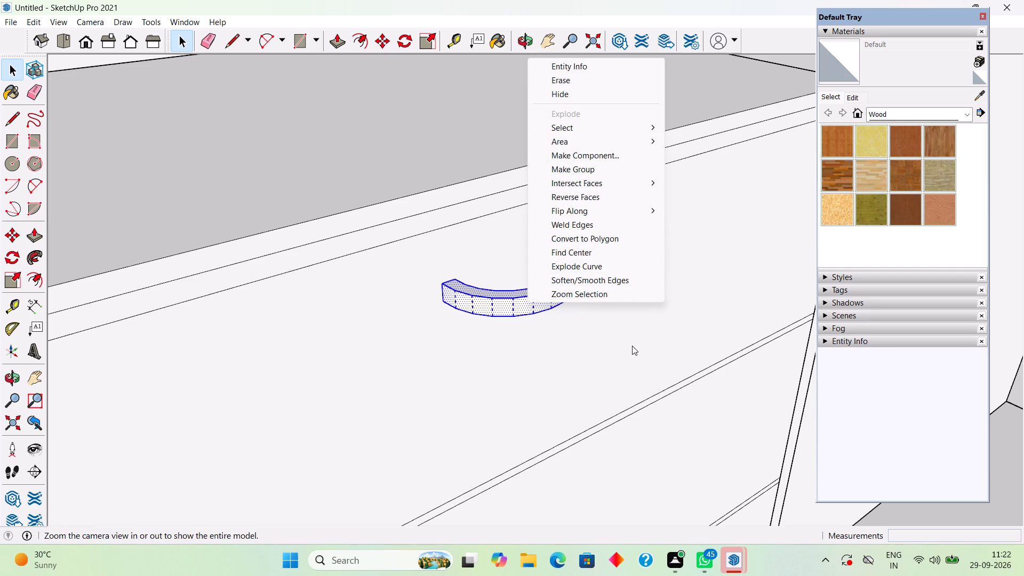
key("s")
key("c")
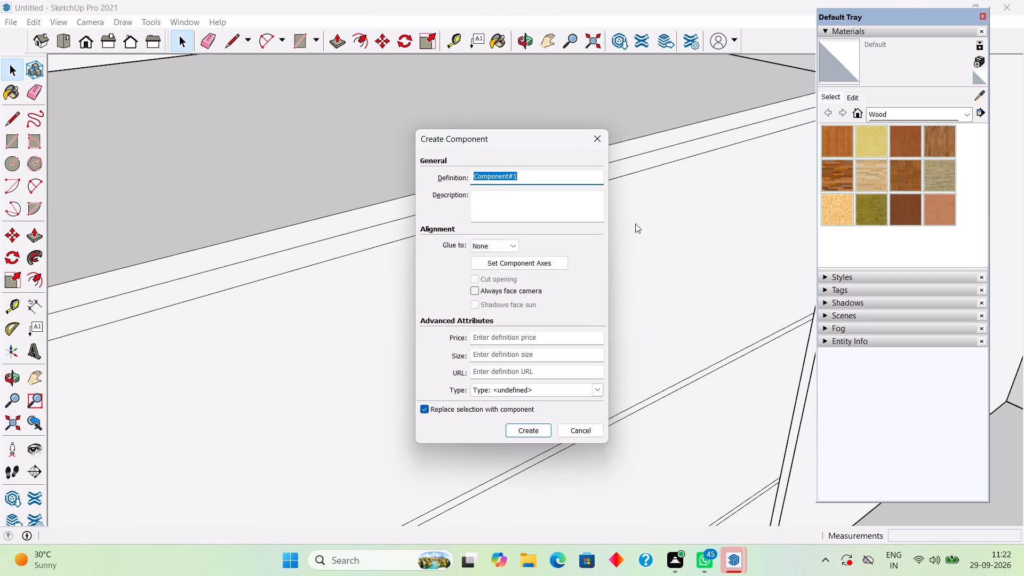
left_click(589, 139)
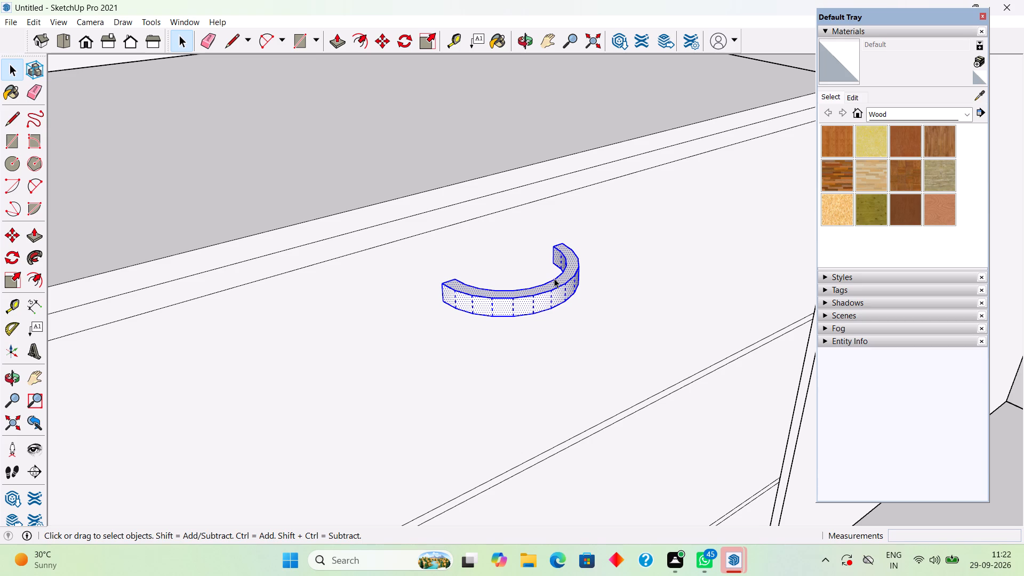
Make the selected curved handle geometry into a group.
right_click(554, 278)
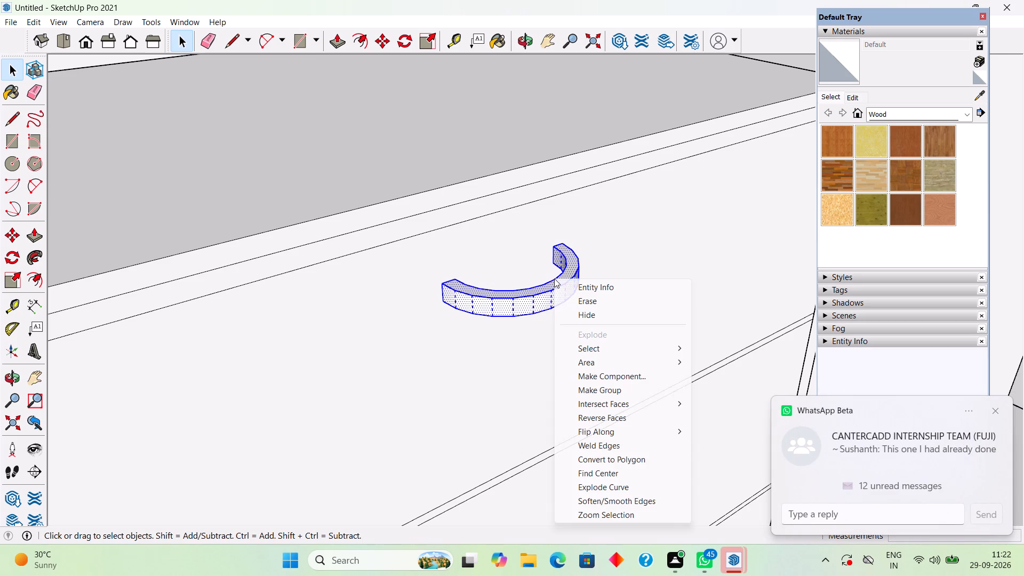
left_click(605, 389)
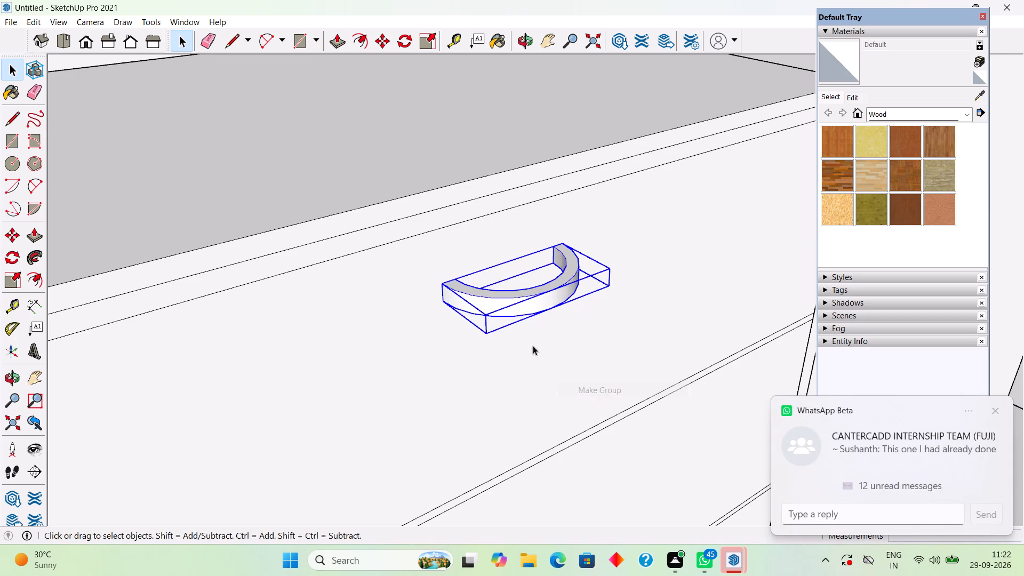
Scale the handle group along its length on the red axis by a factor of about 1.45, leaving its depth and height as they are.
scroll(535, 329, "up", 3)
scroll(553, 286, "down", 17)
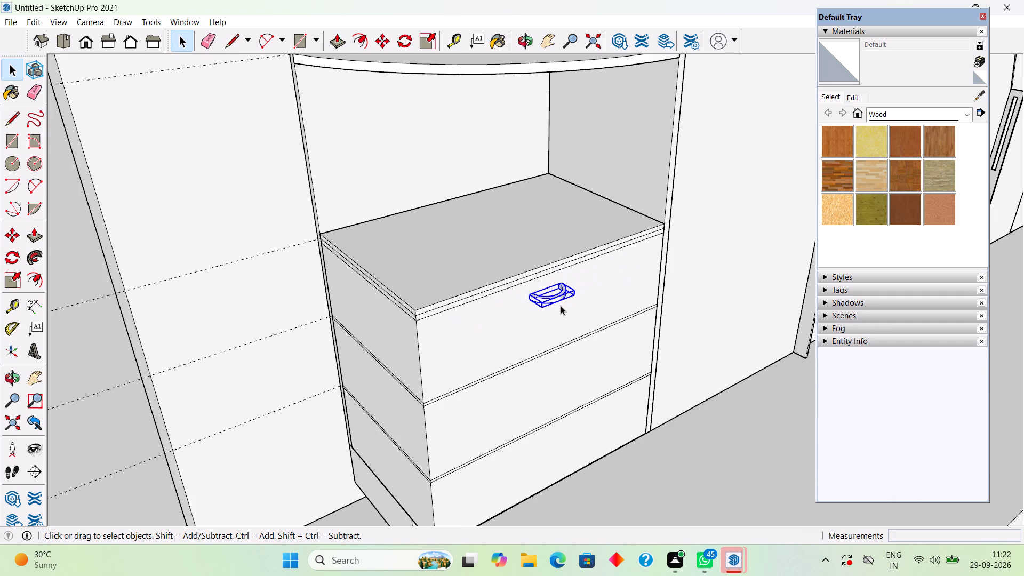
scroll(561, 306, "up", 8)
type("sc")
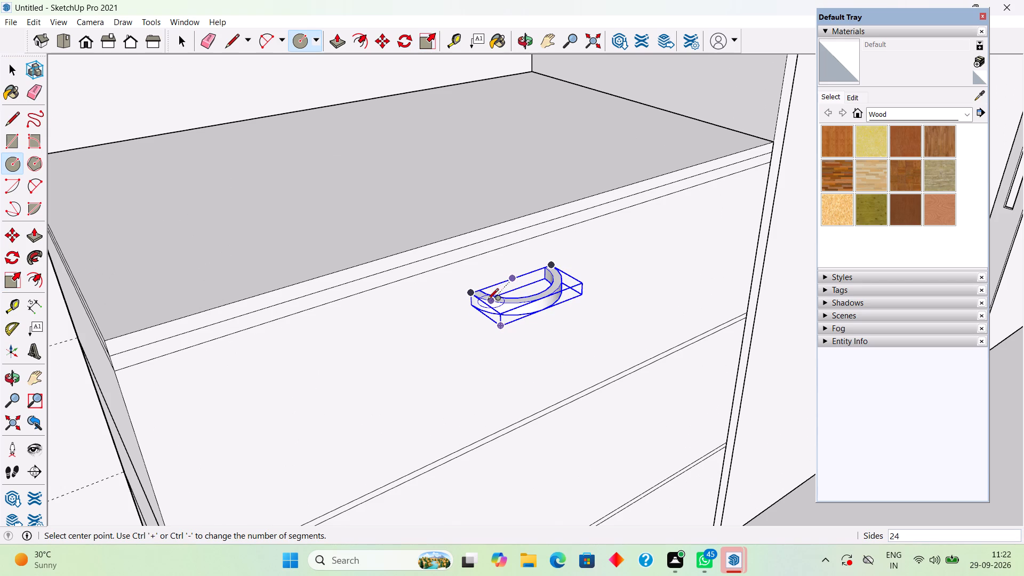
type("sc")
key("s")
scroll(492, 306, "up", 4)
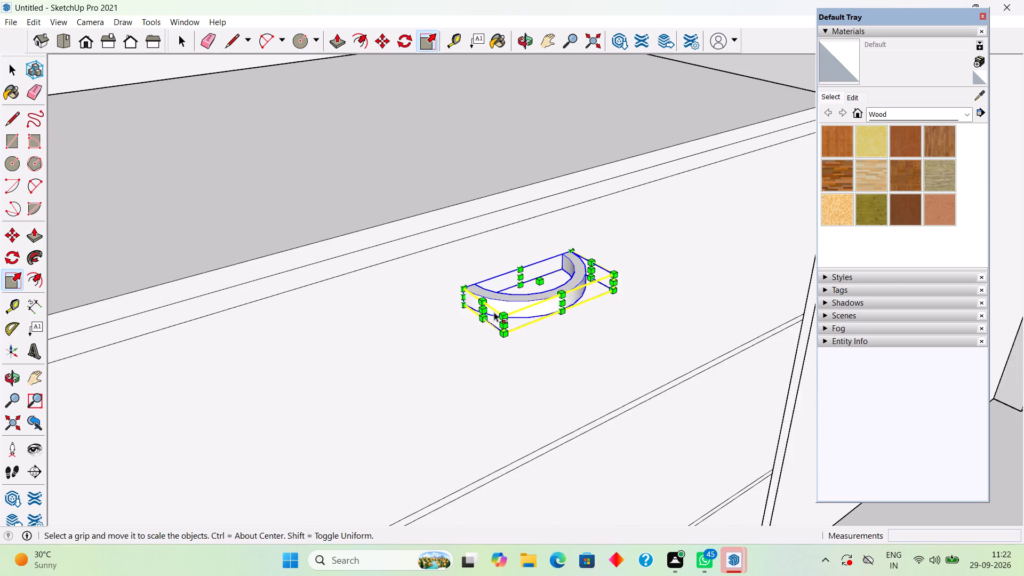
scroll(494, 312, "down", 1)
scroll(494, 312, "up", 3)
left_click(481, 311)
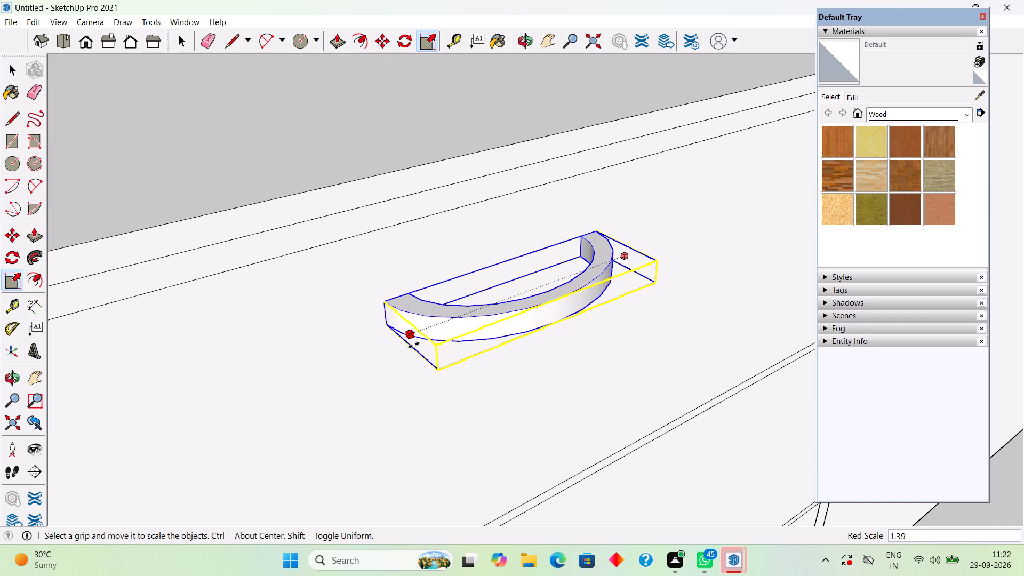
left_click(403, 350)
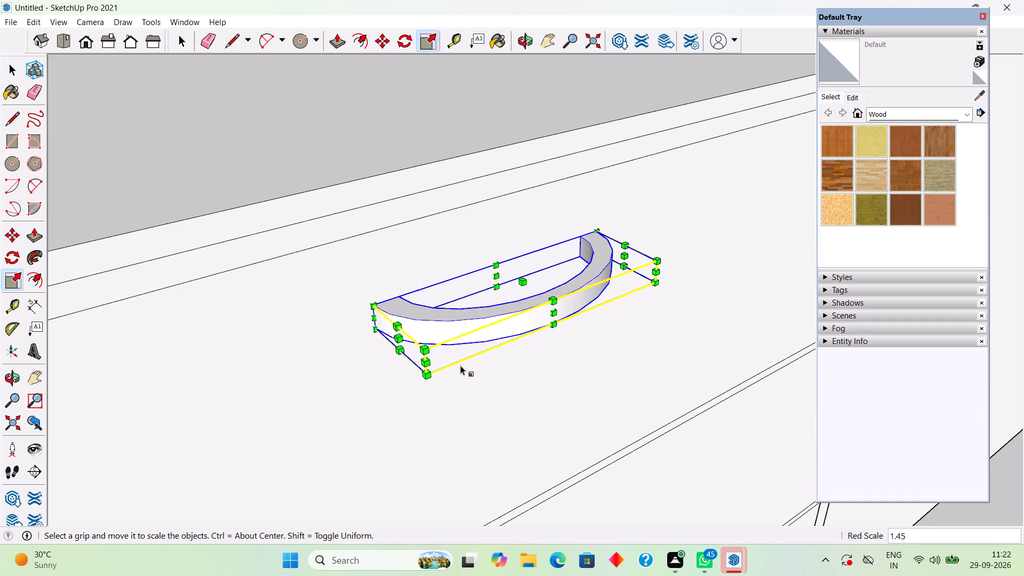
scroll(462, 365, "down", 10)
key("space")
scroll(535, 413, "down", 5)
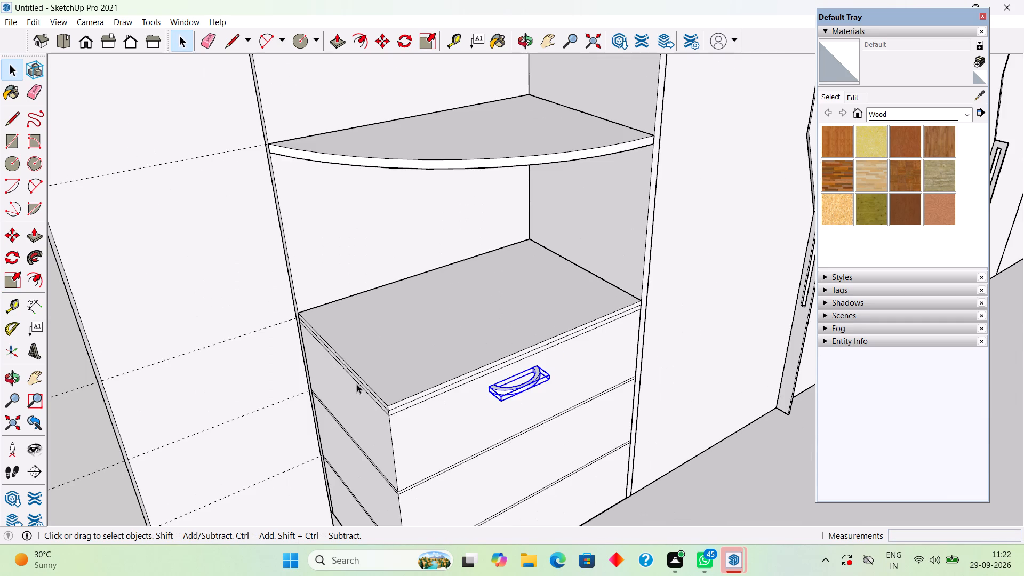
Scale the curved handle group's depth on the green axis by a factor of about 1.31, away from the section's front.
scroll(189, 384, "down", 3)
left_click(95, 449)
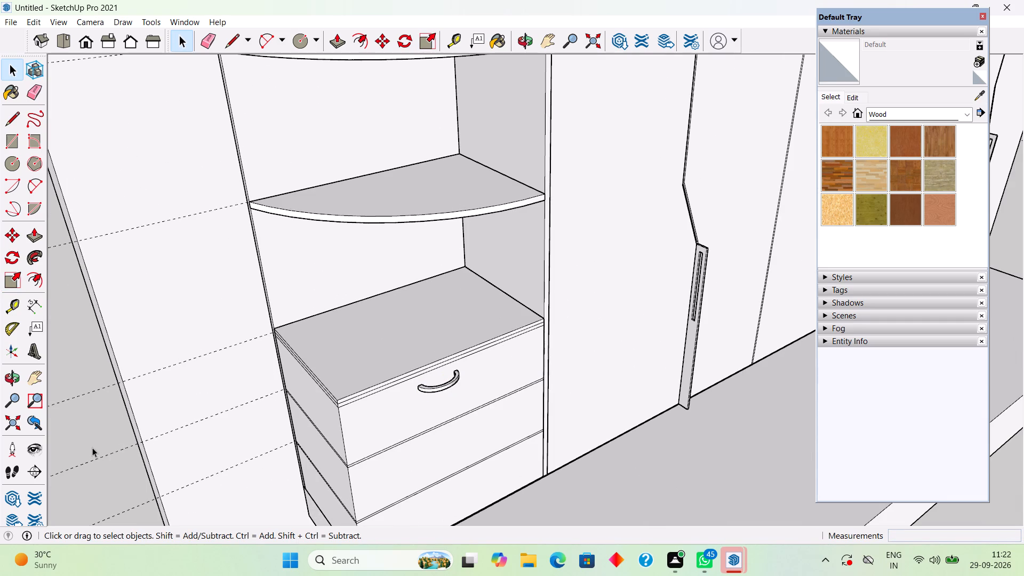
middle_click_drag(400, 397, 350, 317)
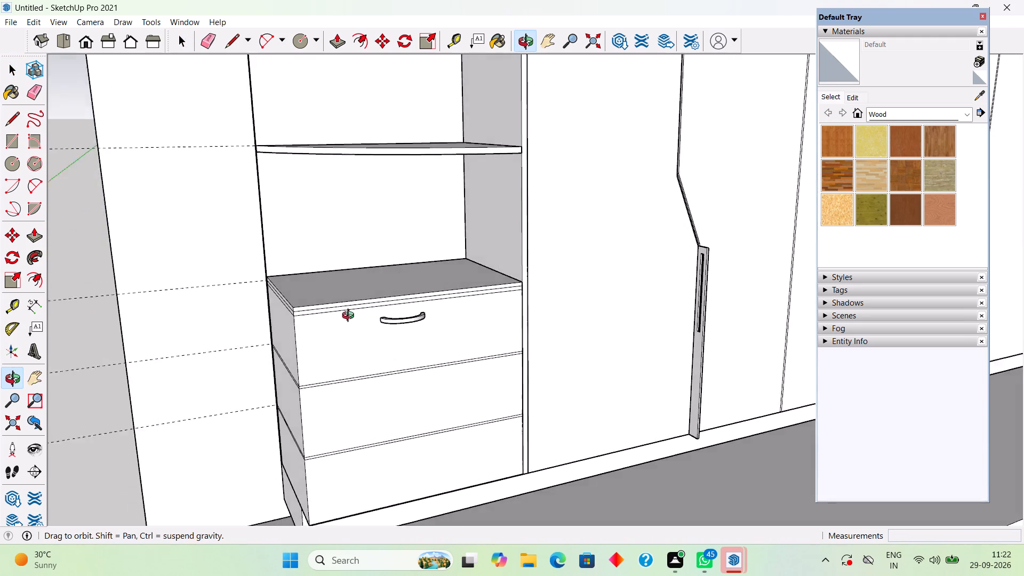
middle_click_drag(350, 317, 377, 341)
scroll(418, 347, "up", 6)
left_click(432, 340)
scroll(432, 340, "up", 9)
key("s")
scroll(432, 340, "up", 5)
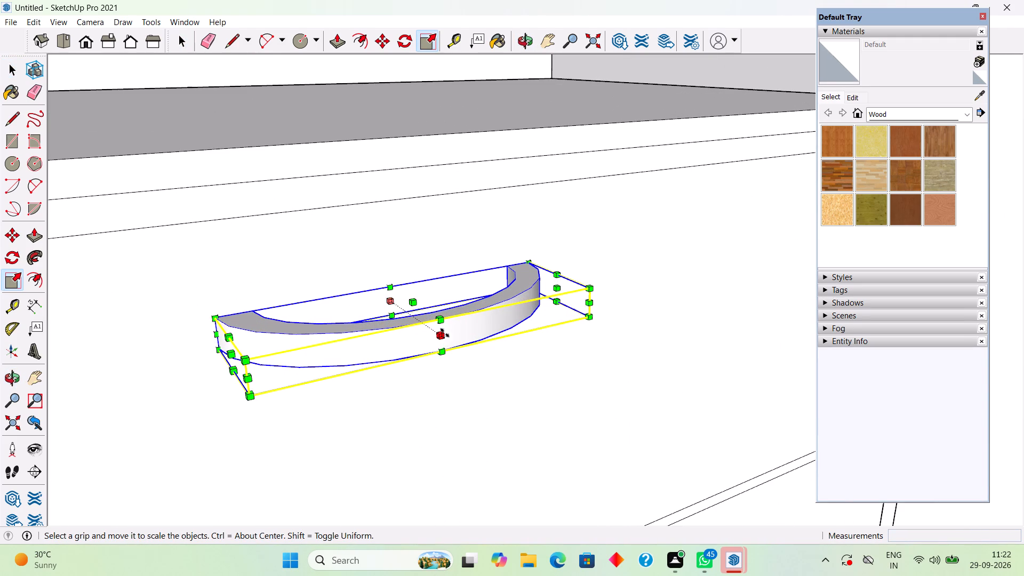
left_click(445, 338)
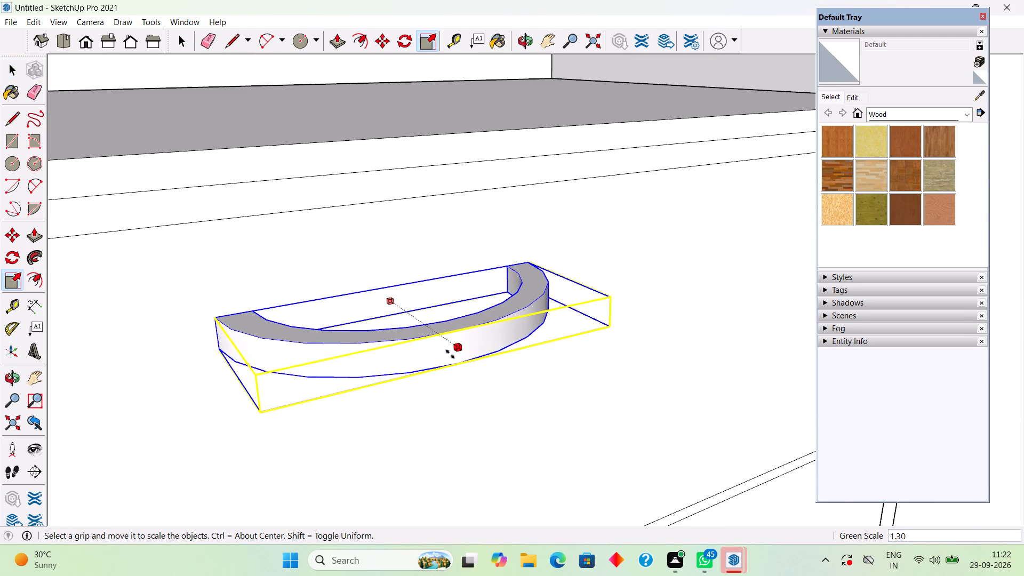
left_click(447, 357)
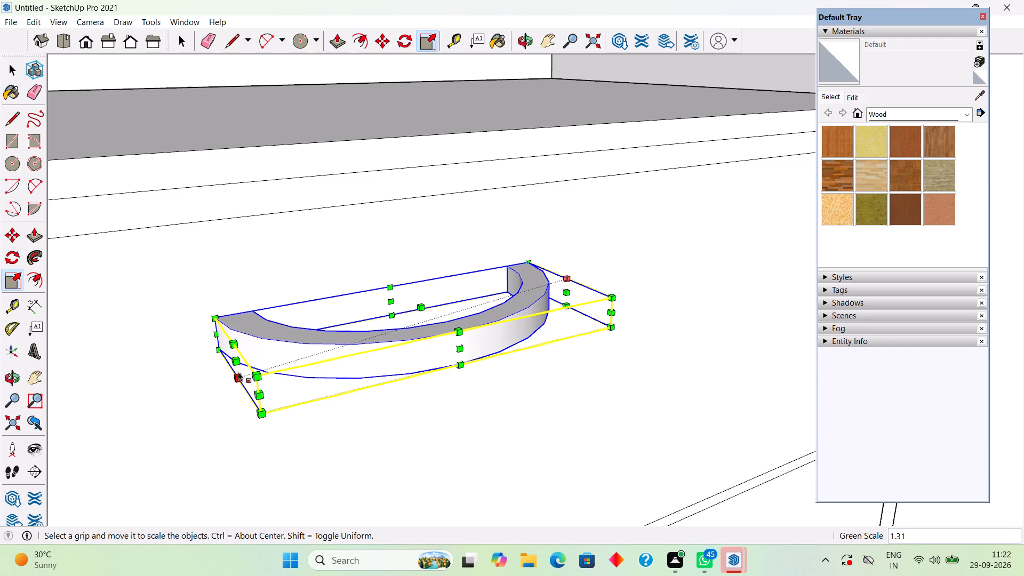
Scale the curved handle group's length on the red axis by a factor of about 1.14.
left_click(235, 363)
left_click(180, 402)
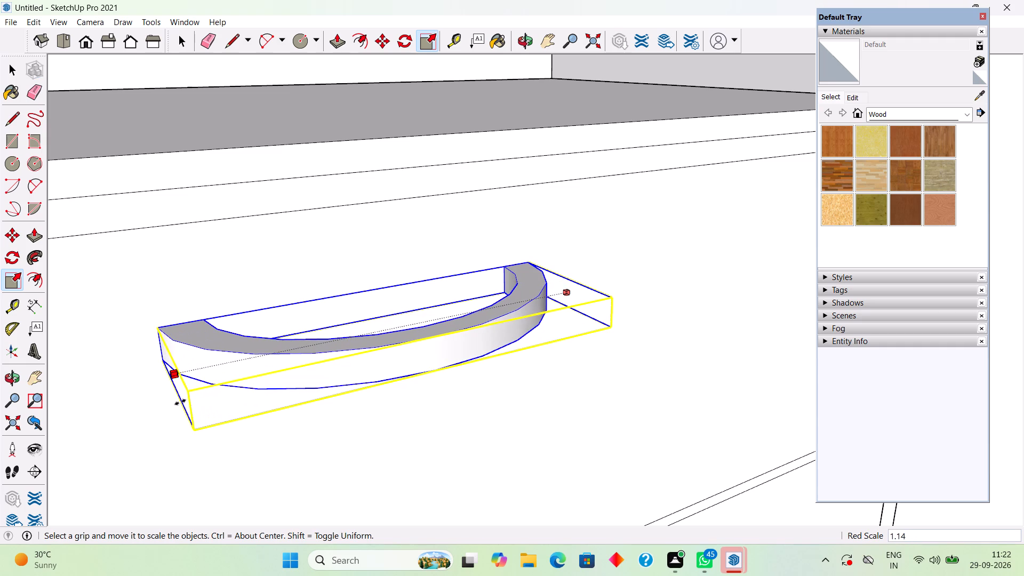
Scale the curved handle group's height on the blue axis by a factor of about 1.41.
scroll(272, 369, "down", 20)
scroll(272, 369, "down", 4)
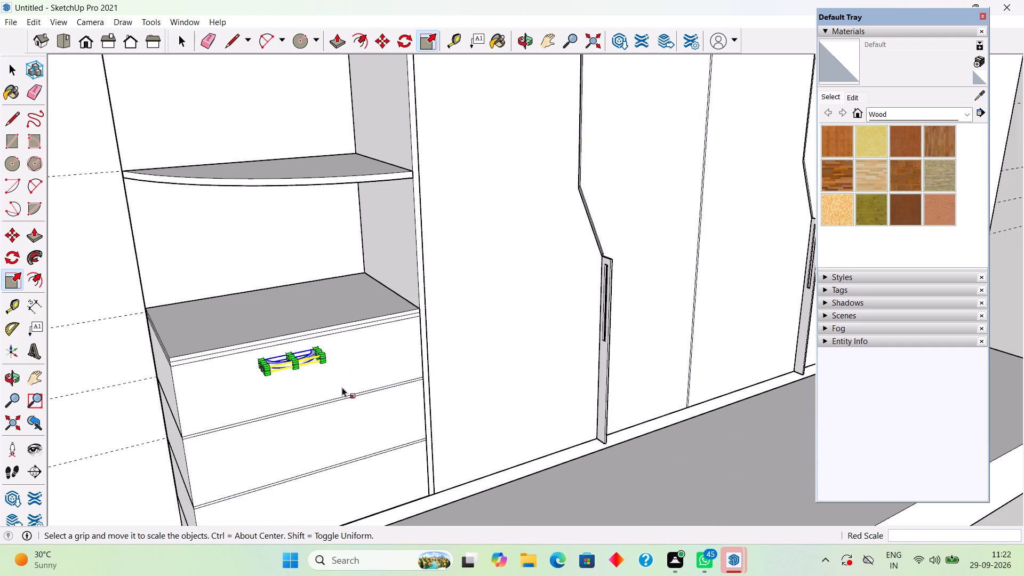
scroll(274, 371, "up", 5)
scroll(292, 381, "down", 12)
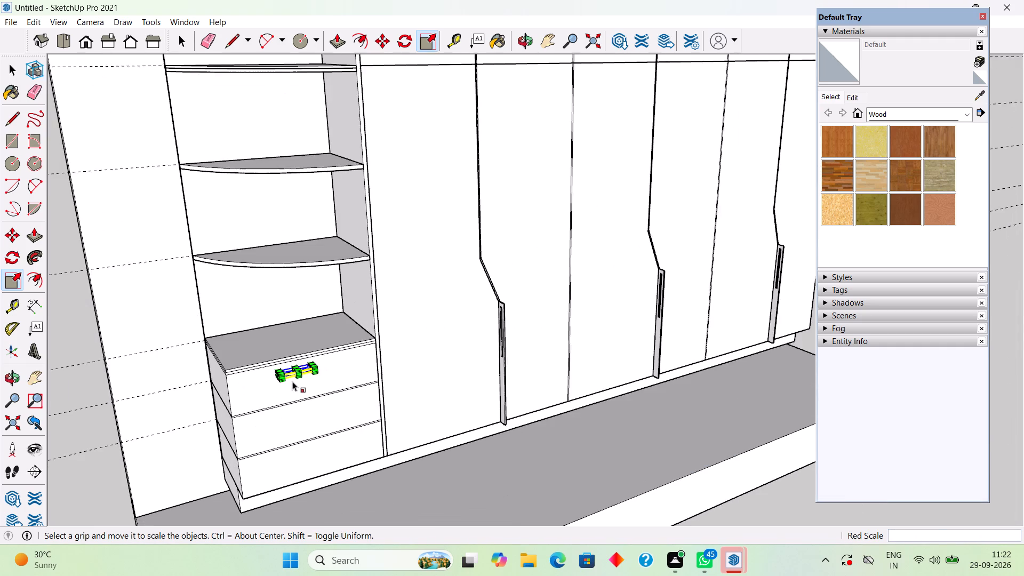
scroll(295, 364, "up", 17)
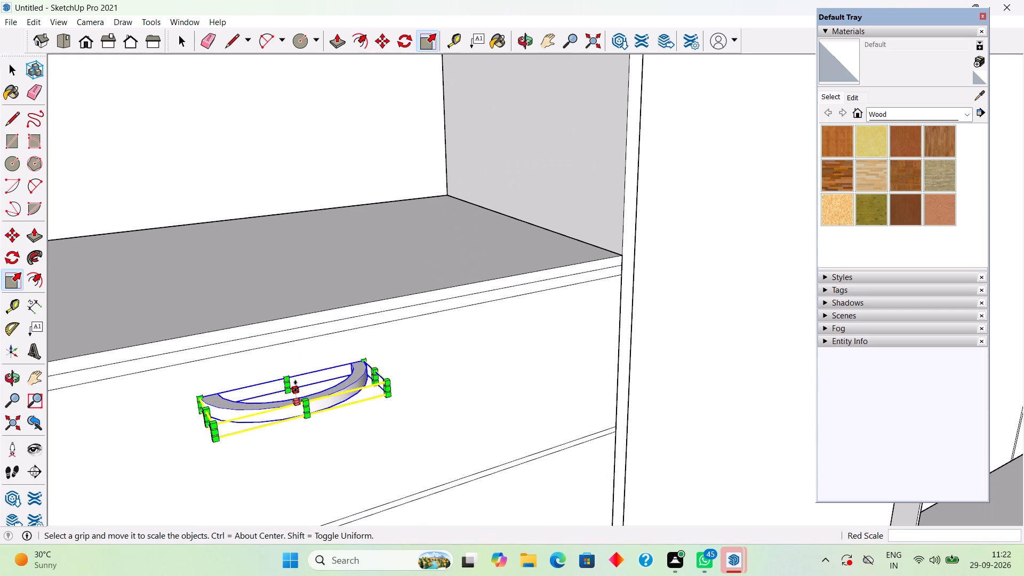
left_click(297, 388)
left_click(296, 385)
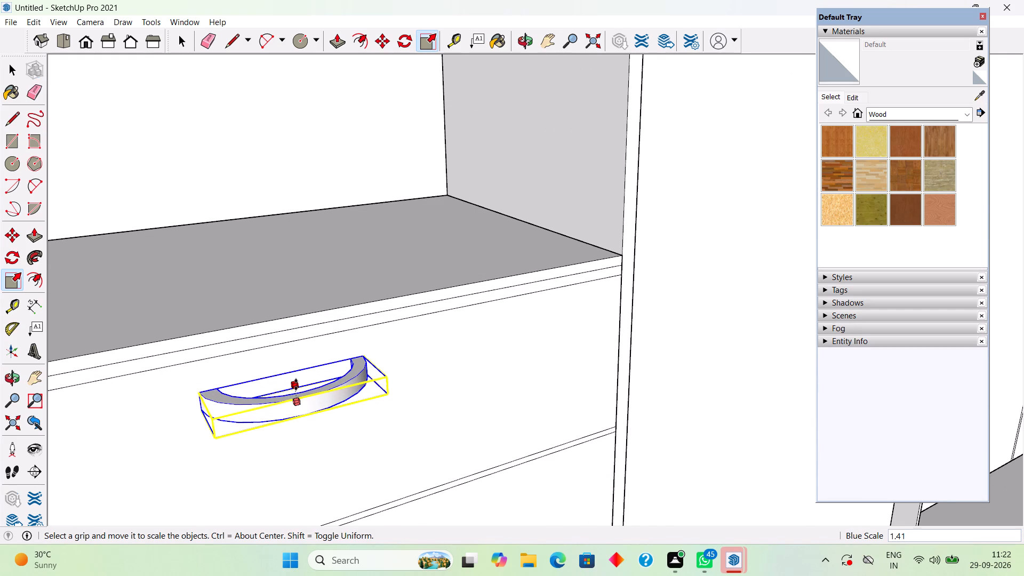
Scale the curved handle group's length on the red axis by a further factor of about 1.05, and deselect it.
scroll(262, 436, "up", 7)
middle_click_drag(246, 404, 421, 339)
left_click(224, 400)
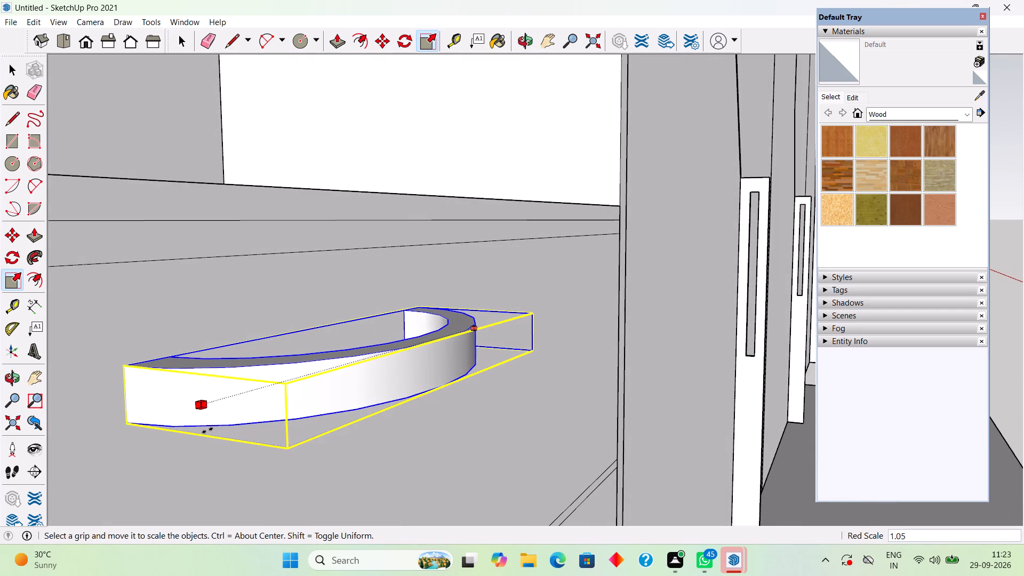
left_click(205, 433)
scroll(458, 389, "down", 8)
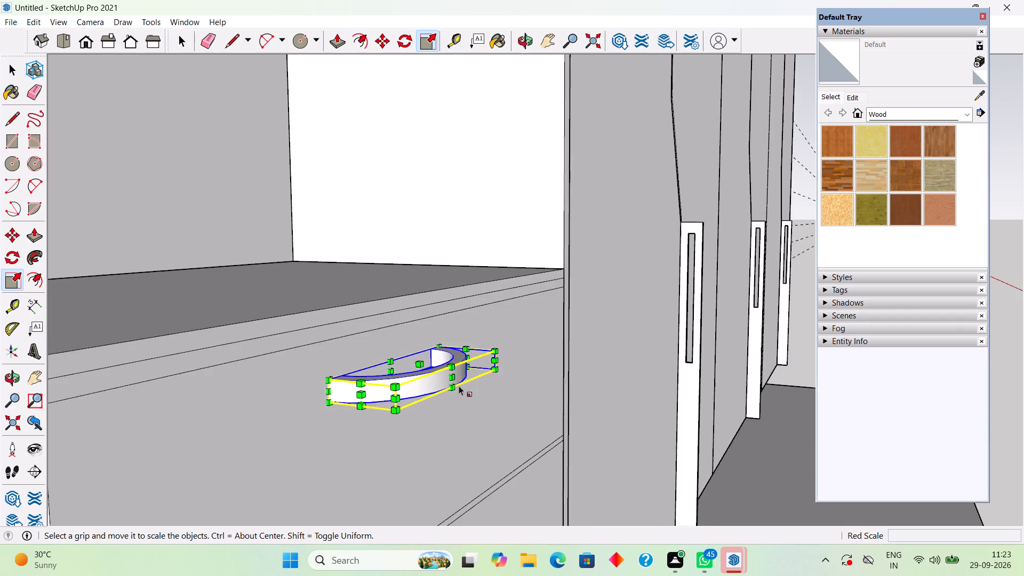
middle_click_drag(457, 377, 305, 482)
scroll(306, 459, "down", 6)
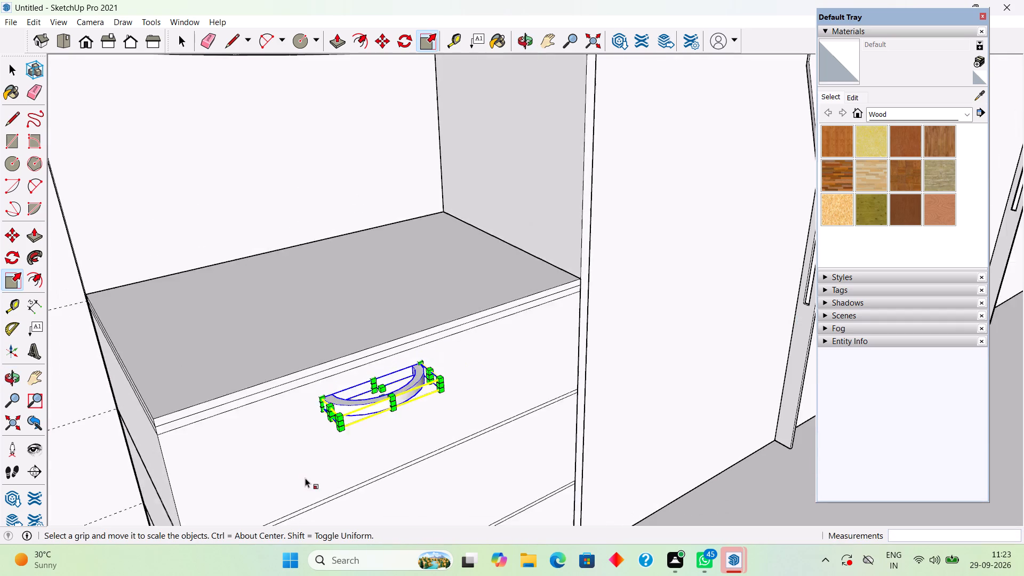
scroll(305, 478, "down", 16)
left_click(106, 422)
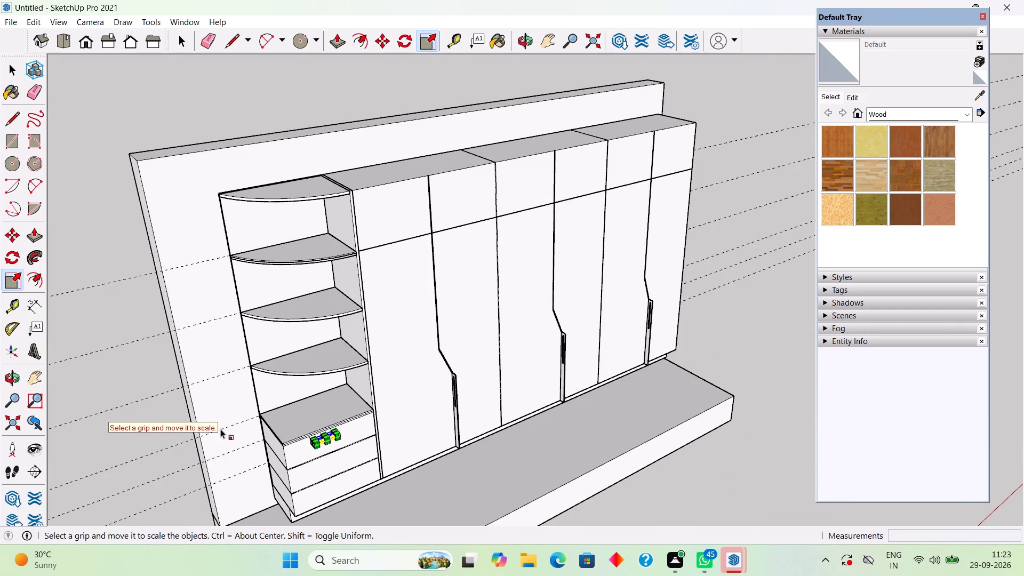
key("space")
key("space")
left_click(82, 372)
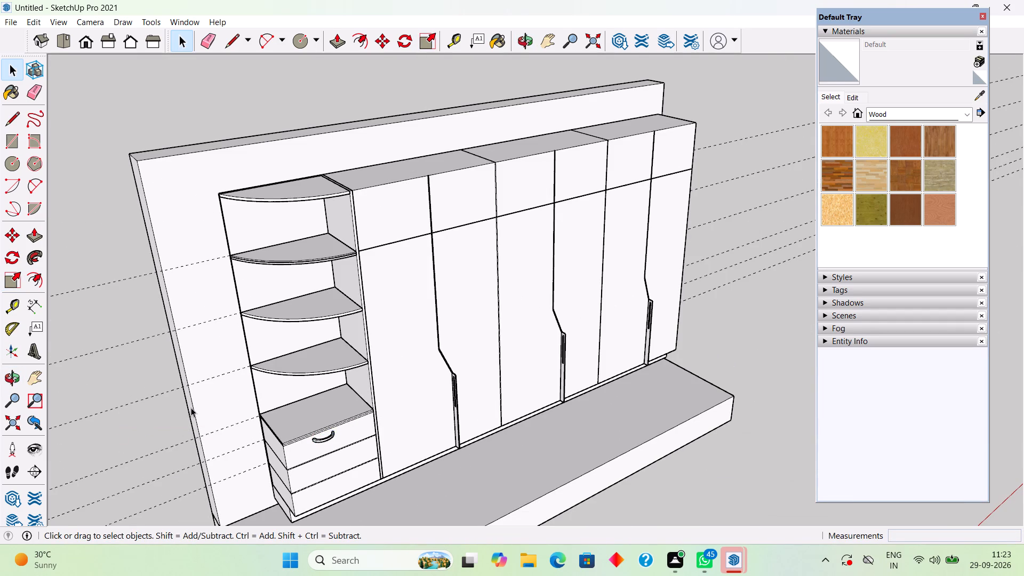
Move the curved handle group about 3' 8 3/4" off the top section's front into the empty space beyond the open end unit.
scroll(273, 412, "up", 5)
middle_click_drag(338, 476, 226, 483)
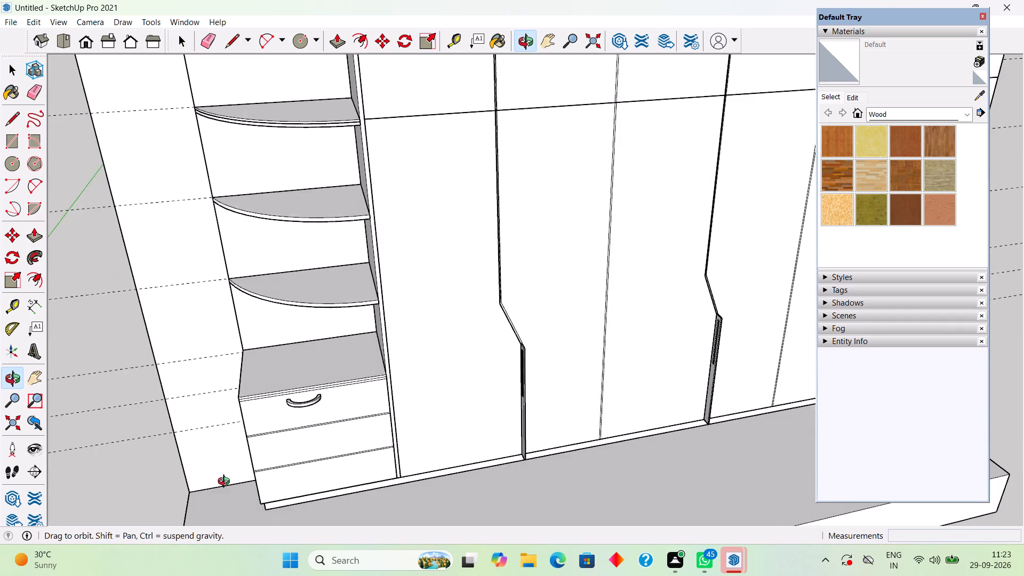
middle_click_drag(226, 483, 229, 492)
scroll(229, 492, "down", 1)
scroll(266, 461, "up", 4)
scroll(295, 422, "up", 3)
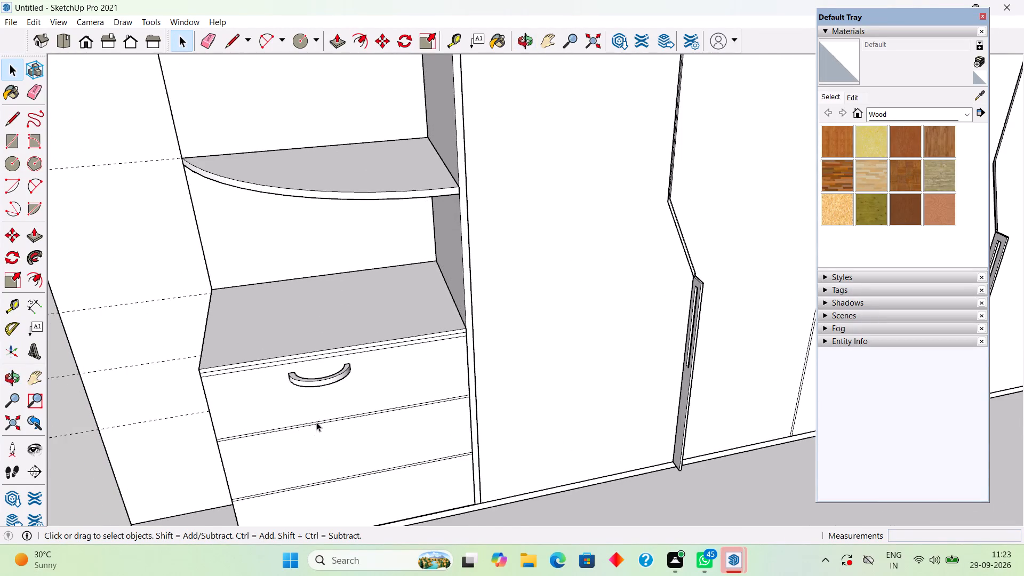
scroll(316, 422, "up", 2)
middle_click_drag(317, 389, 321, 84)
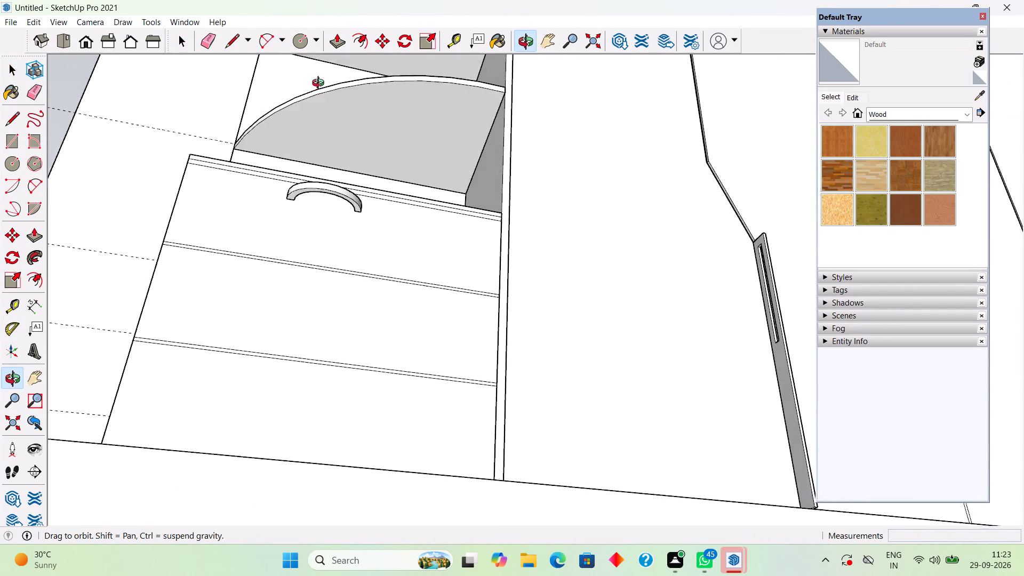
middle_click_drag(321, 84, 332, 146)
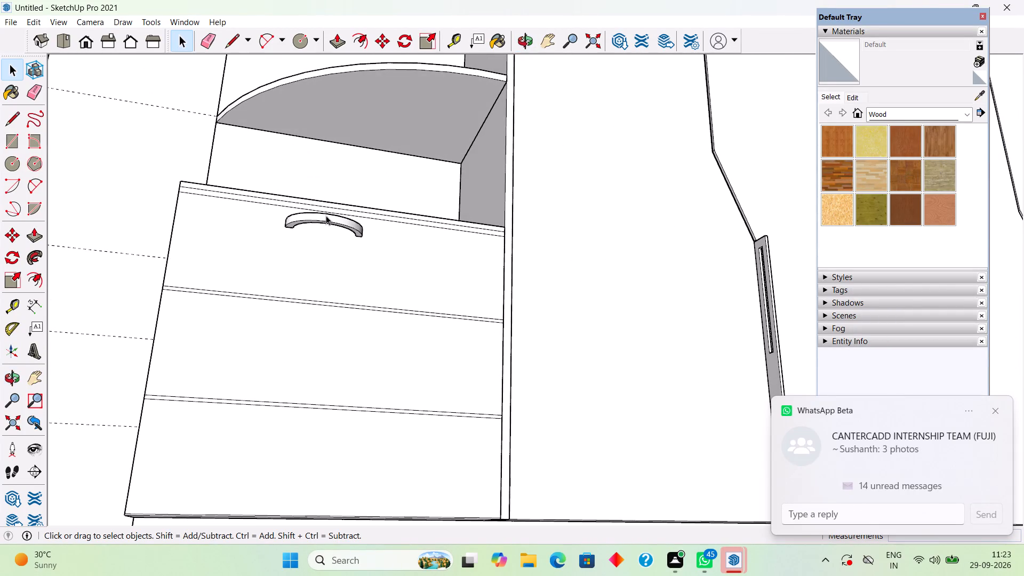
left_click(329, 218)
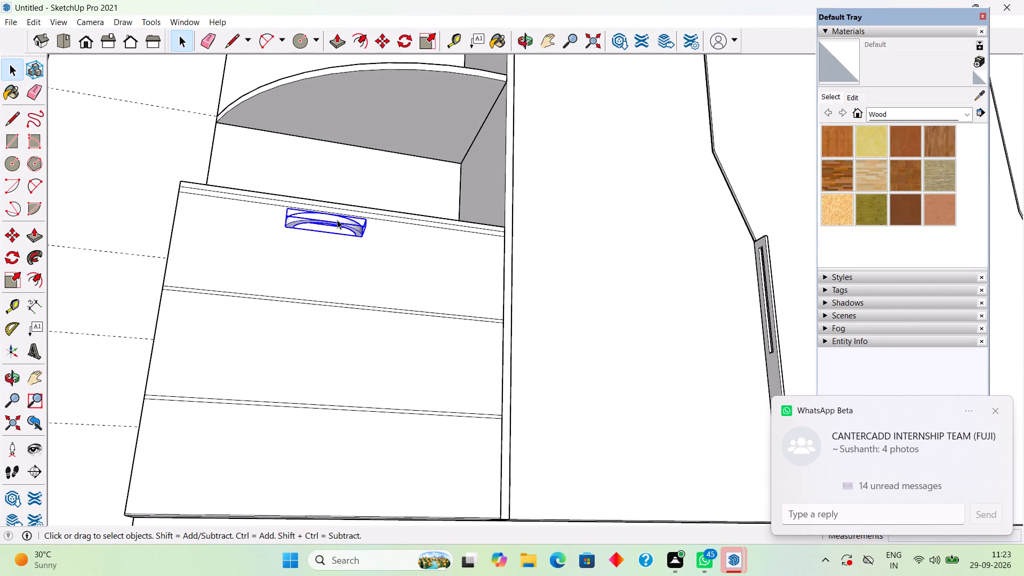
key("m")
left_click(343, 219)
scroll(338, 292, "down", 2)
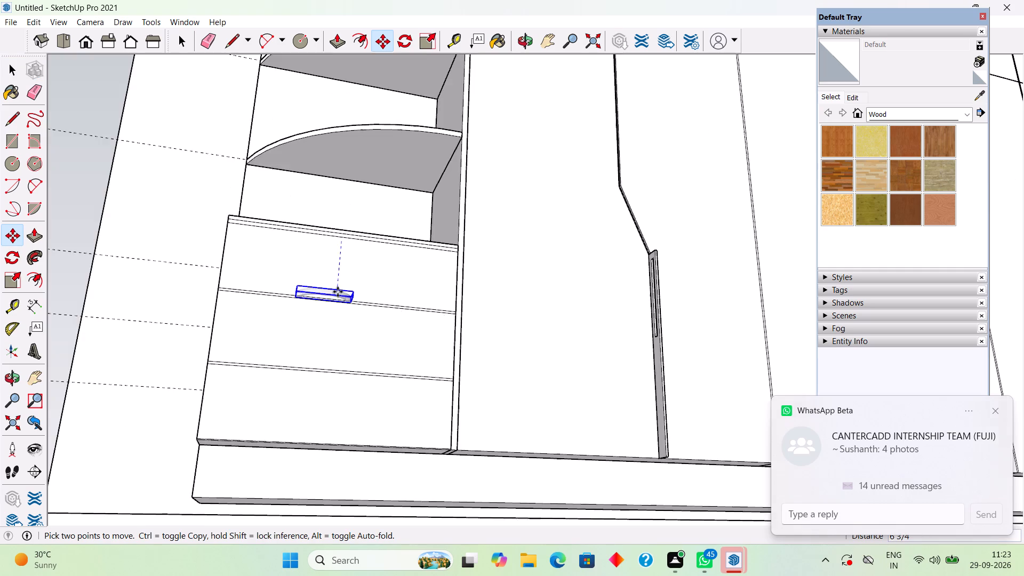
scroll(338, 292, "down", 11)
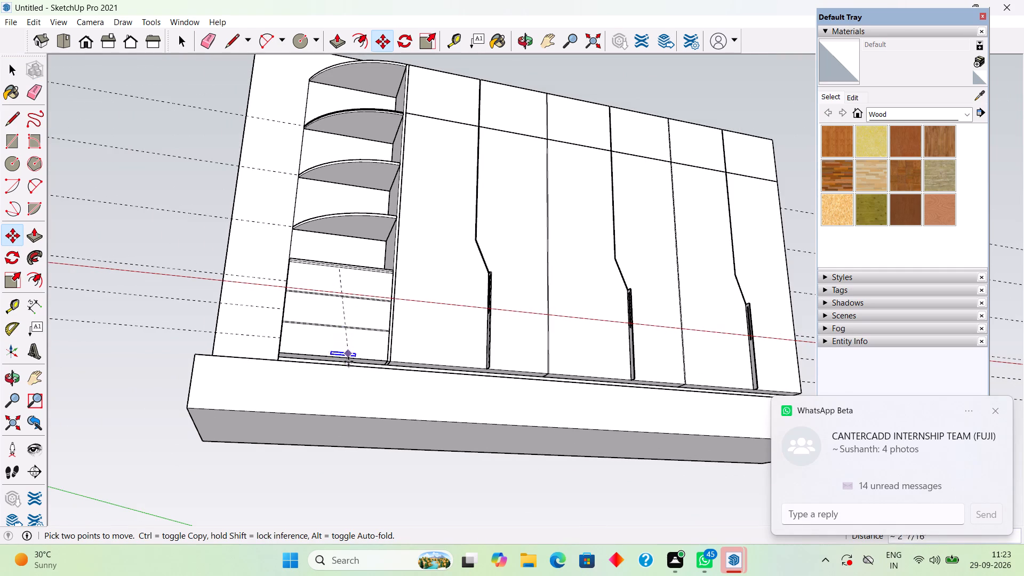
left_click(168, 237)
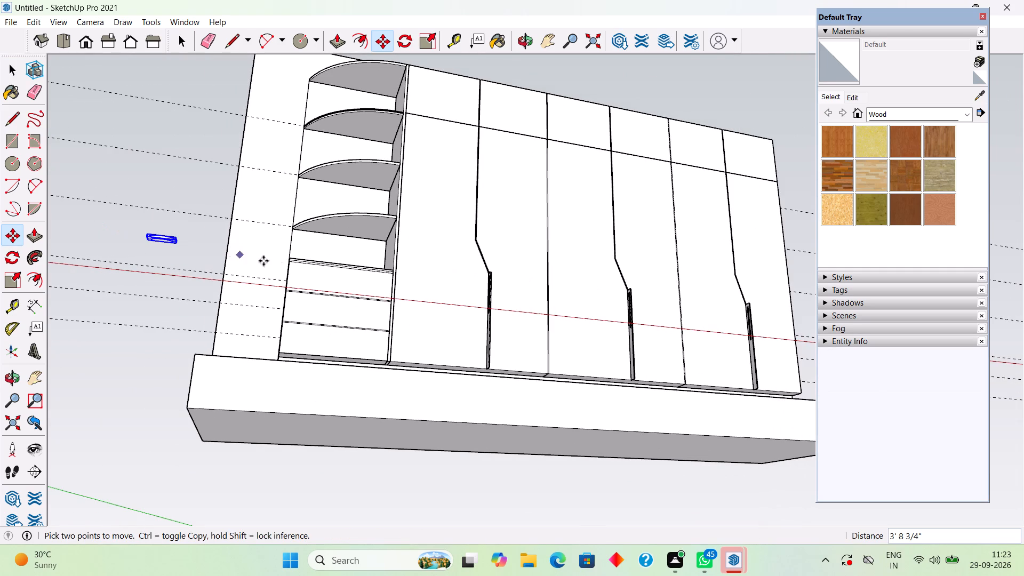
Place a vertical guide down the middle of the three section fronts, about 1' 2 5/8" in from their outer edge.
scroll(333, 294, "up", 6)
middle_click_drag(342, 325, 348, 361)
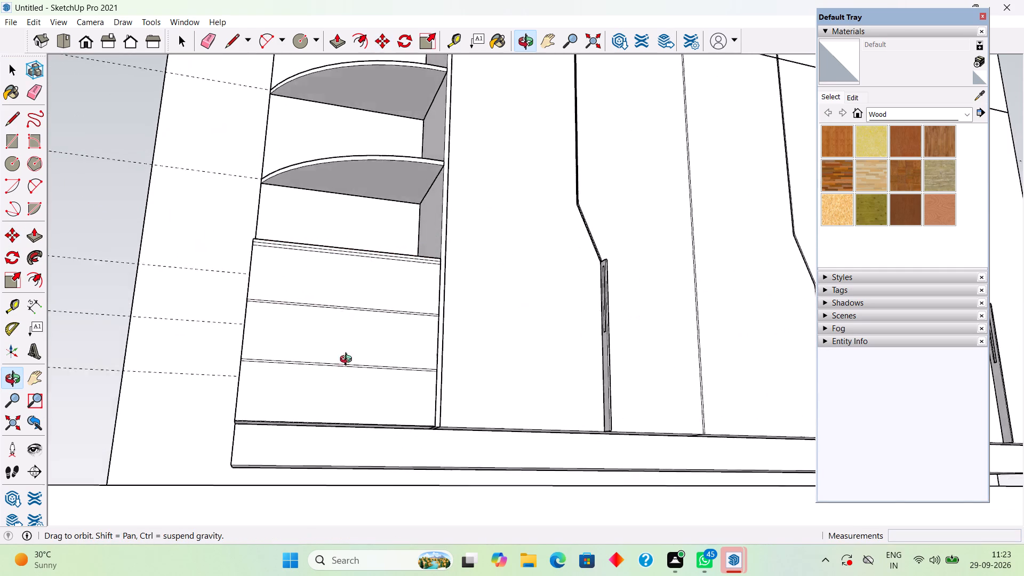
middle_click_drag(348, 361, 363, 468)
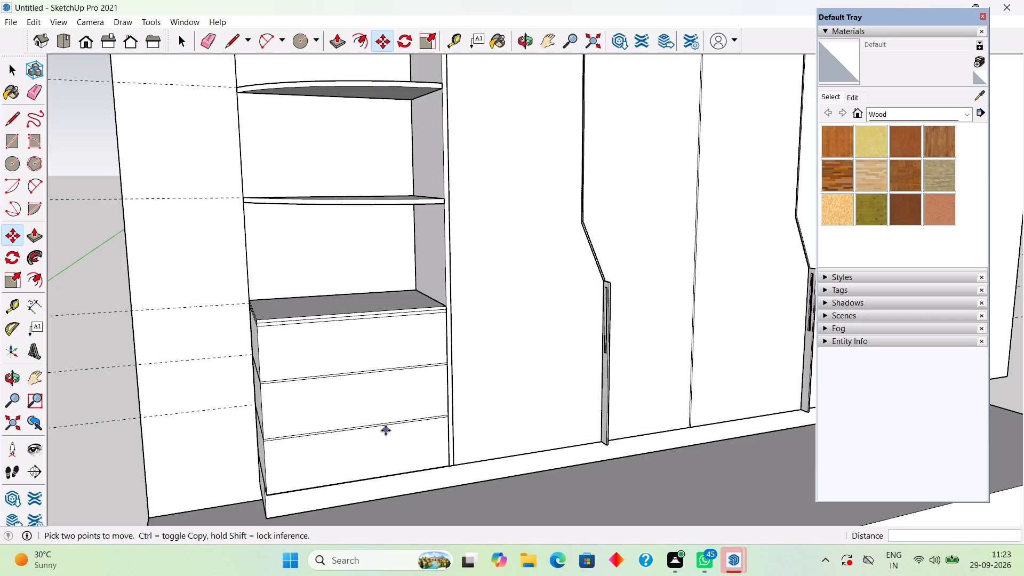
key("t")
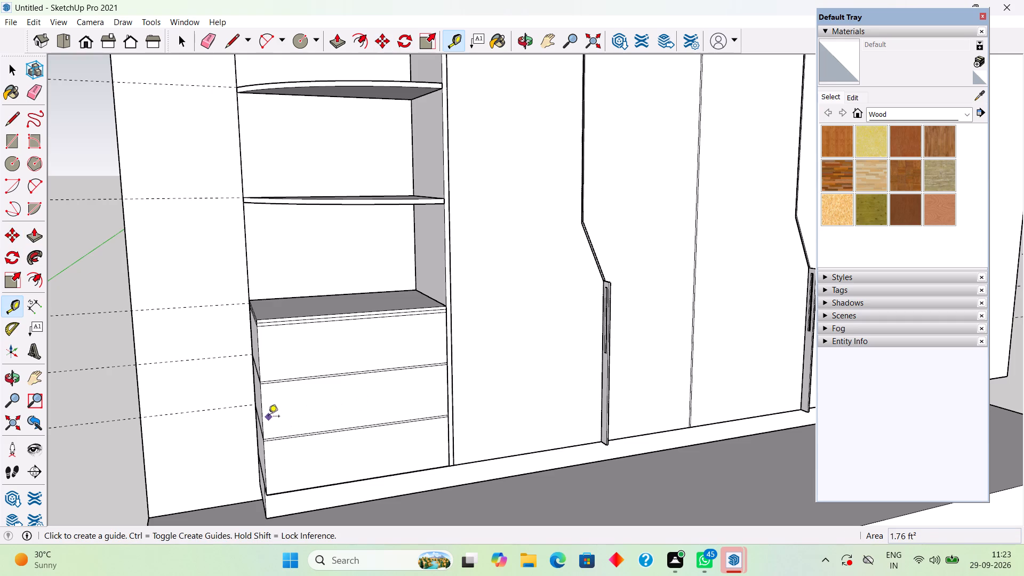
left_click(261, 421)
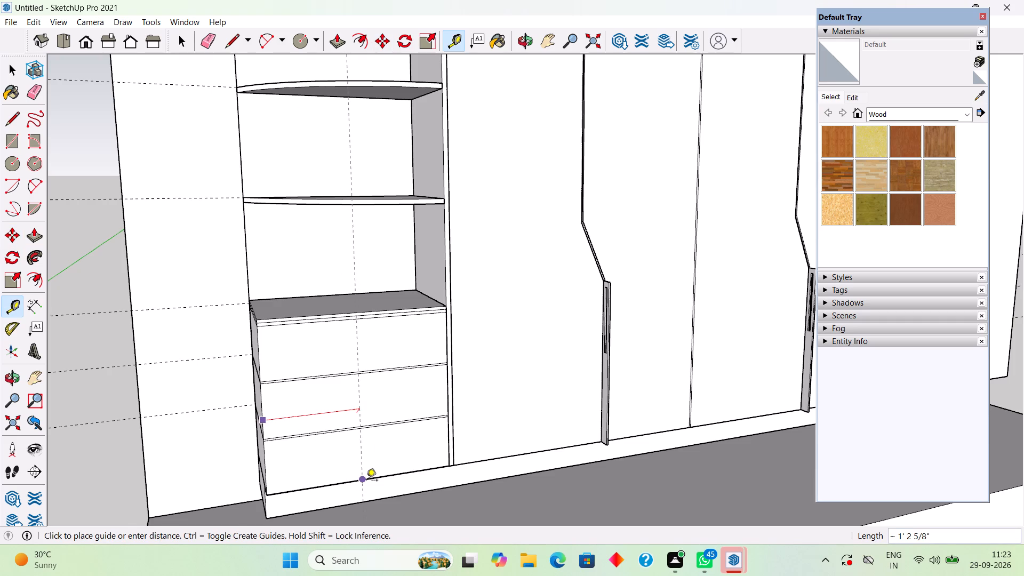
left_click(367, 481)
key("space")
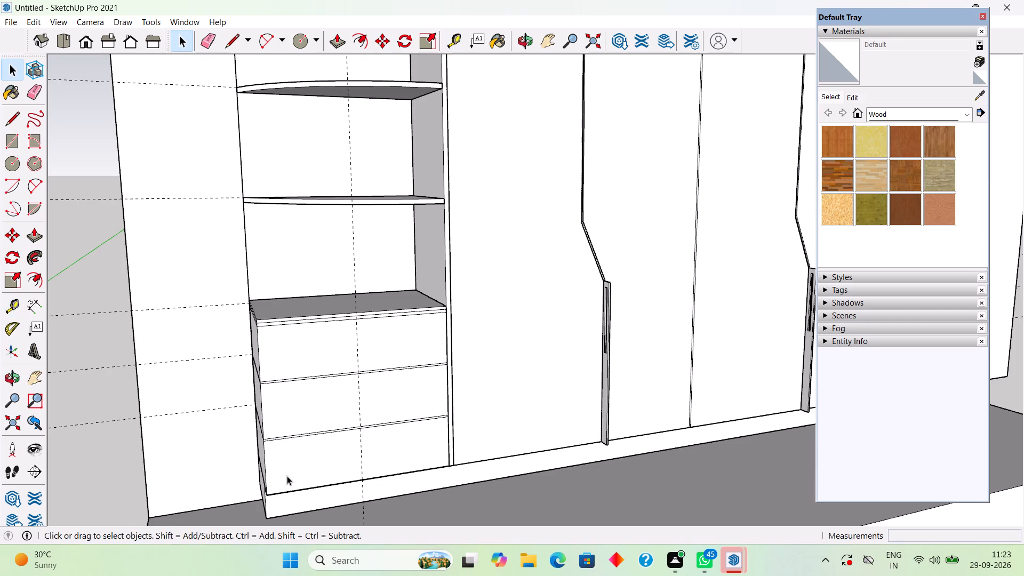
Place a horizontal guide across the top section's front at mid-height, offset from the section's top edge.
scroll(195, 421, "down", 3)
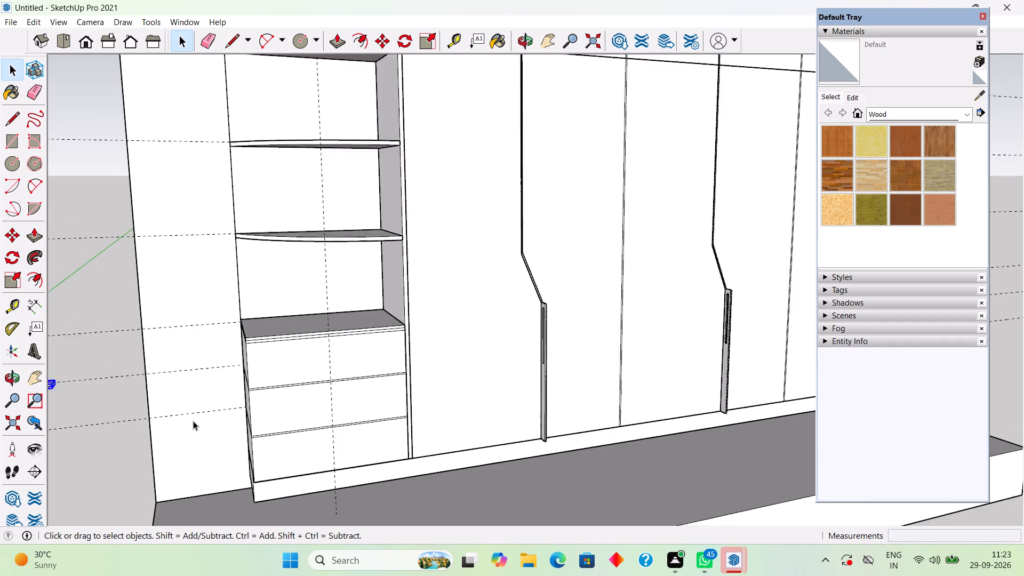
scroll(193, 421, "down", 4)
scroll(68, 410, "up", 4)
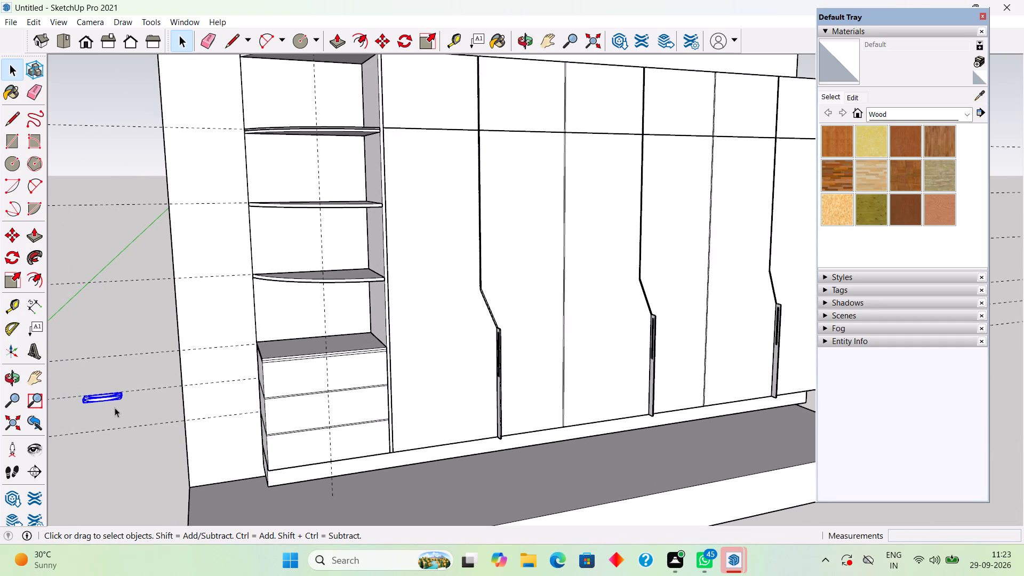
scroll(119, 404, "up", 5)
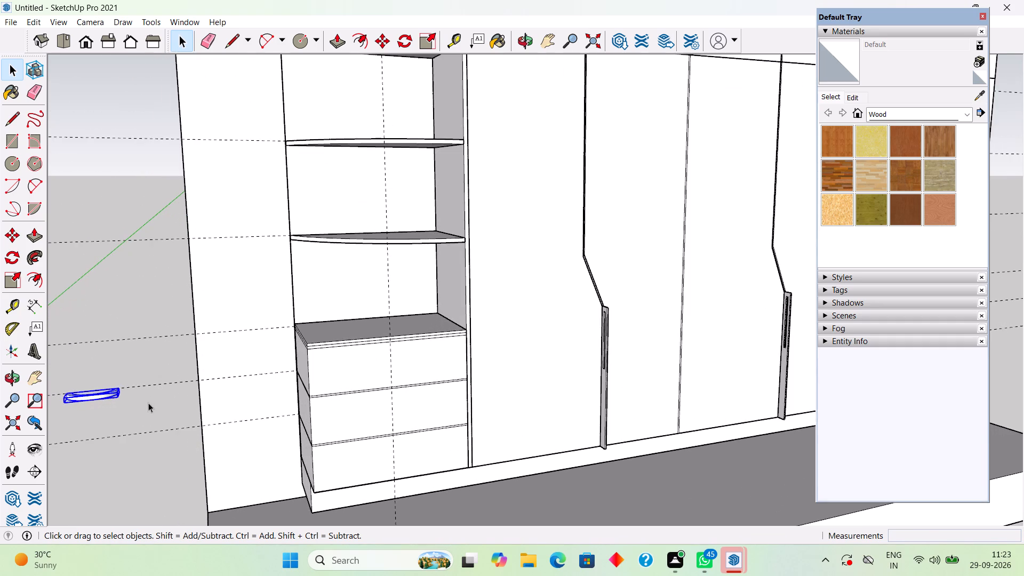
middle_click_drag(125, 358, 251, 398)
scroll(246, 405, "down", 2)
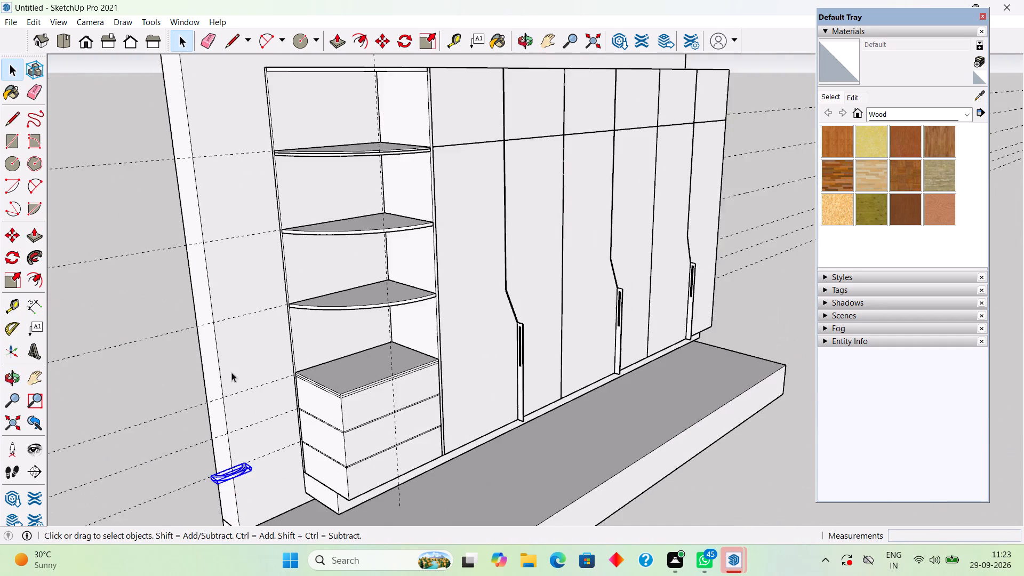
scroll(231, 372, "down", 7)
scroll(201, 483, "up", 8)
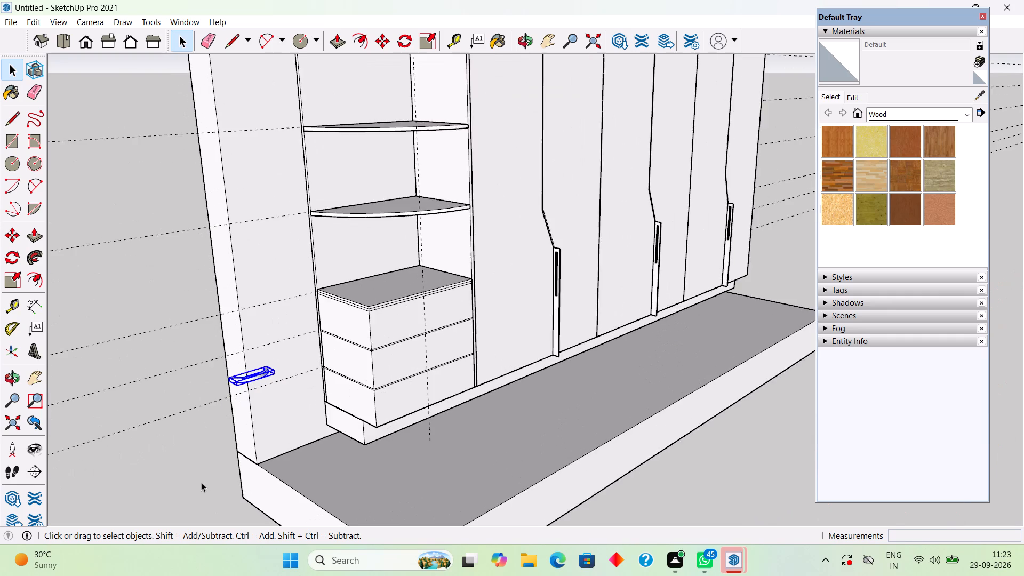
scroll(199, 479, "up", 2)
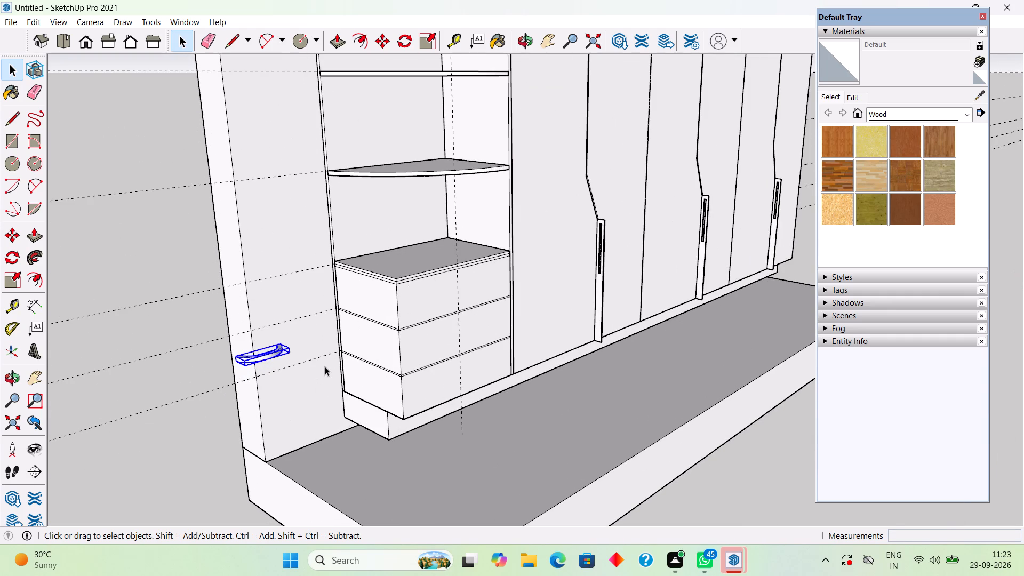
key("l")
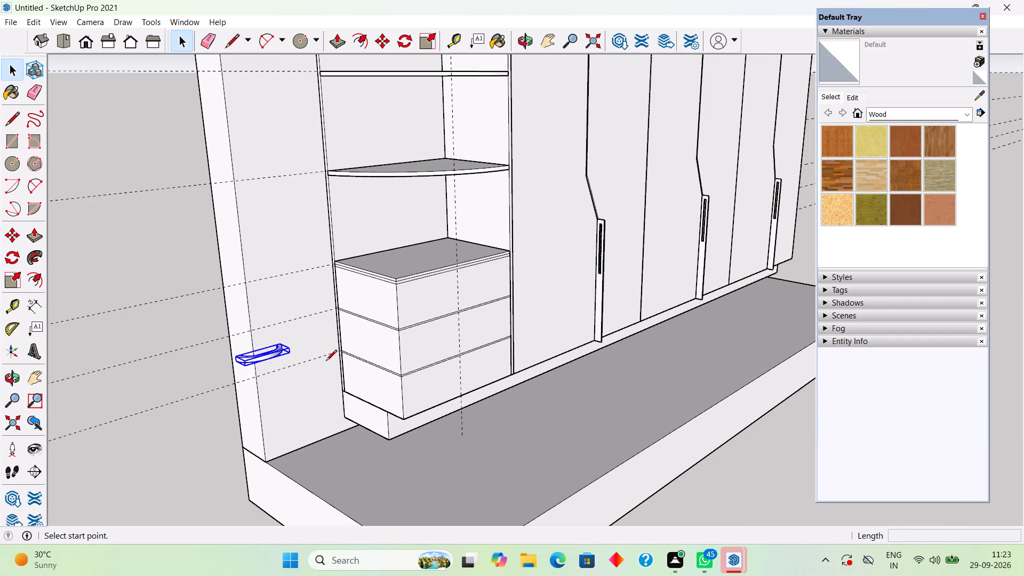
key("t")
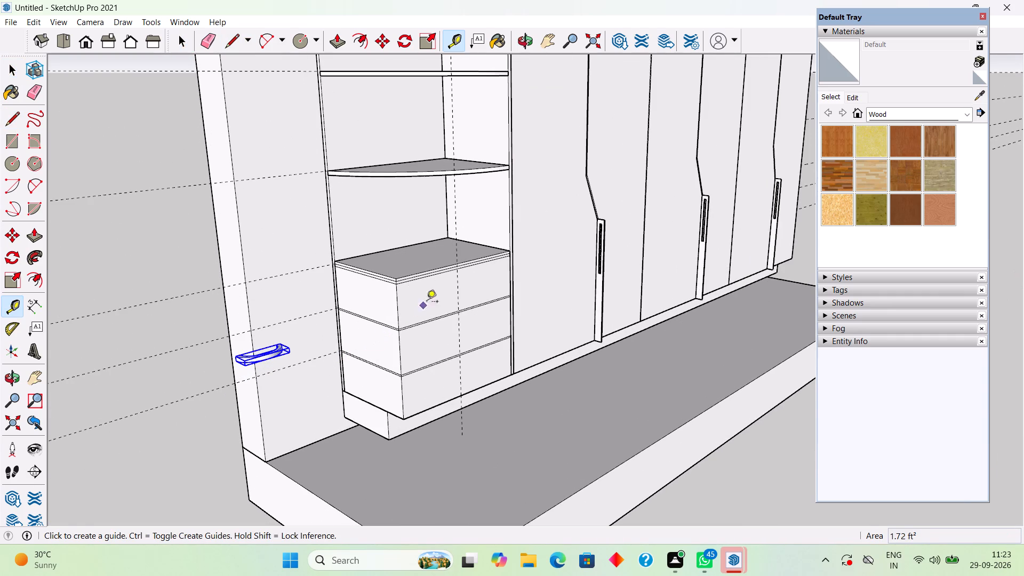
scroll(449, 268, "up", 5)
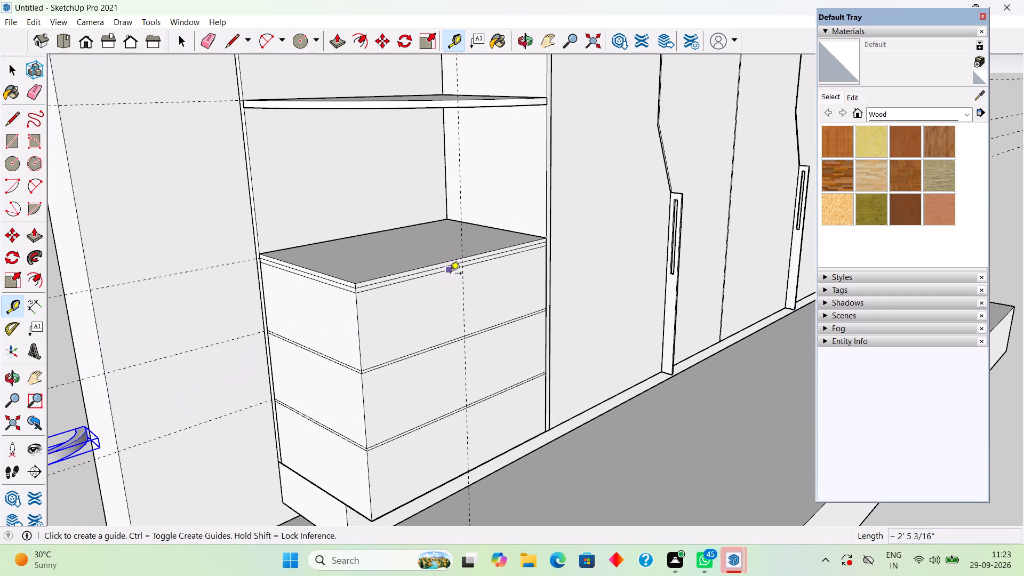
left_click(450, 274)
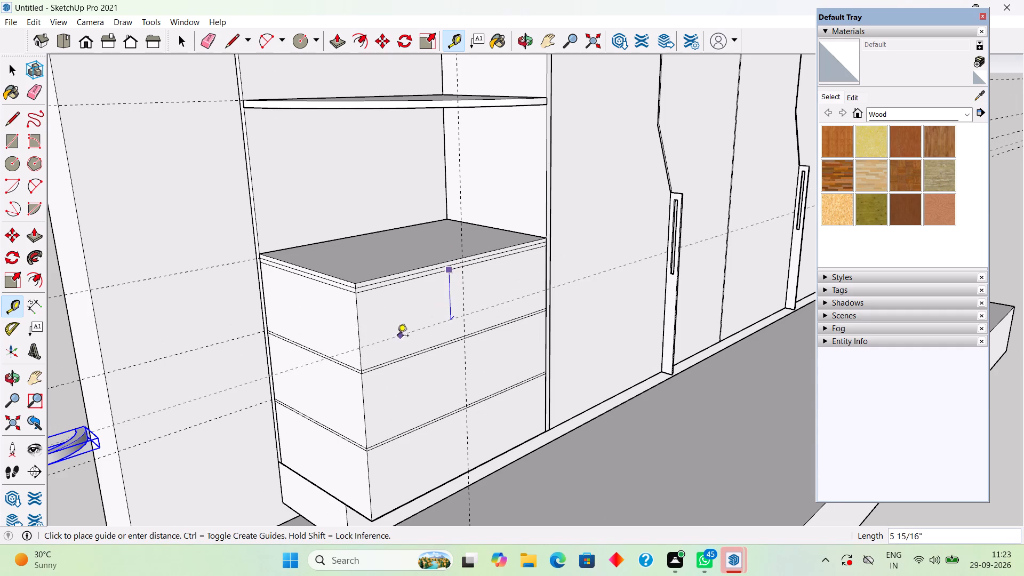
left_click(359, 334)
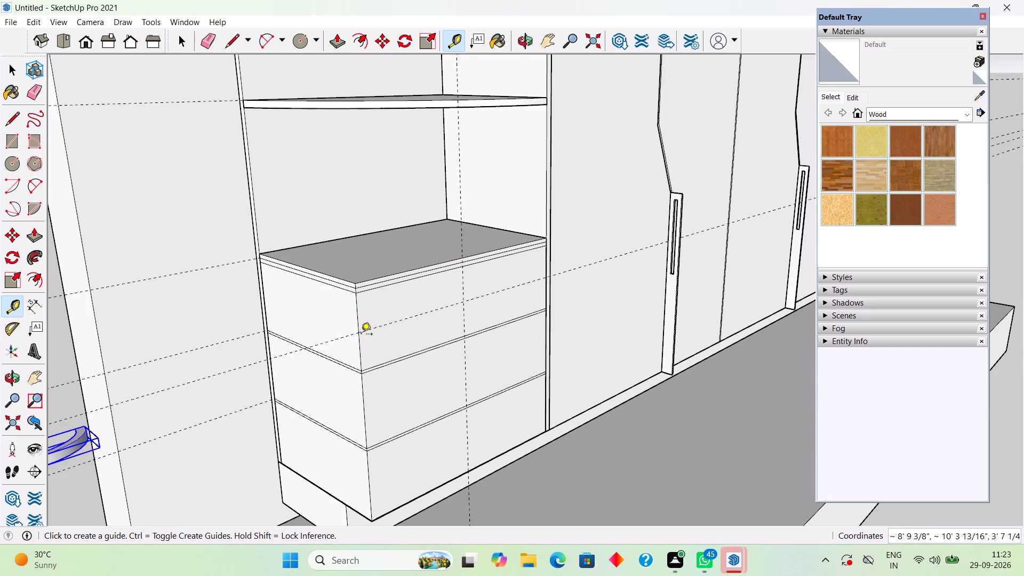
Place horizontal guides at mid-height across the middle and bottom section fronts, each offset from the guide above.
left_click(377, 328)
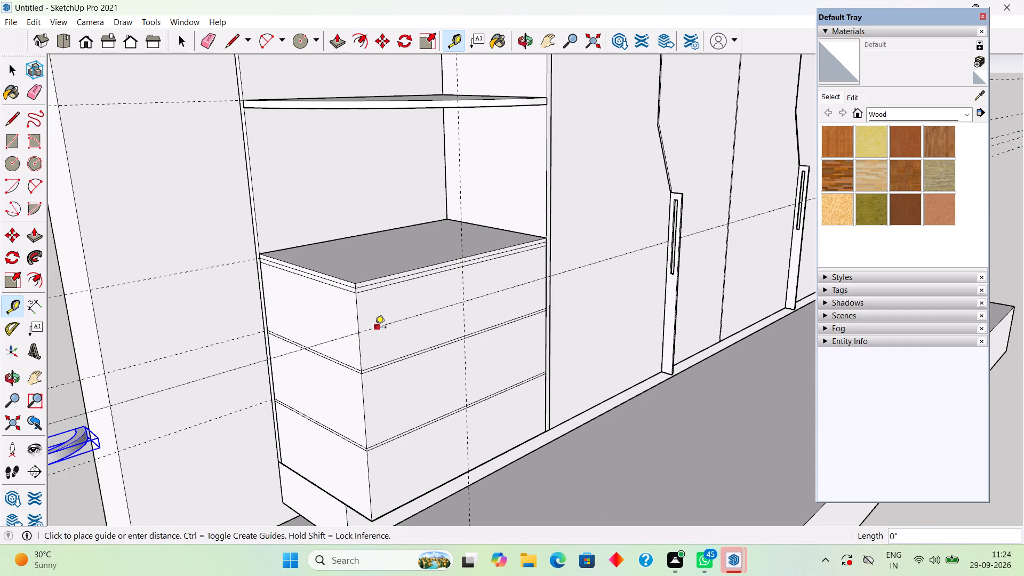
left_click(363, 412)
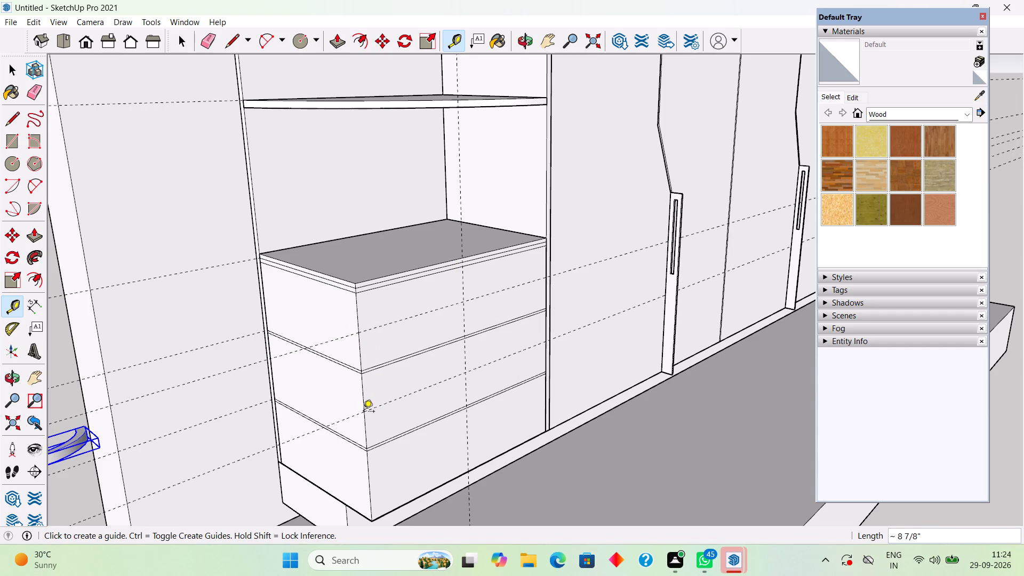
left_click(383, 405)
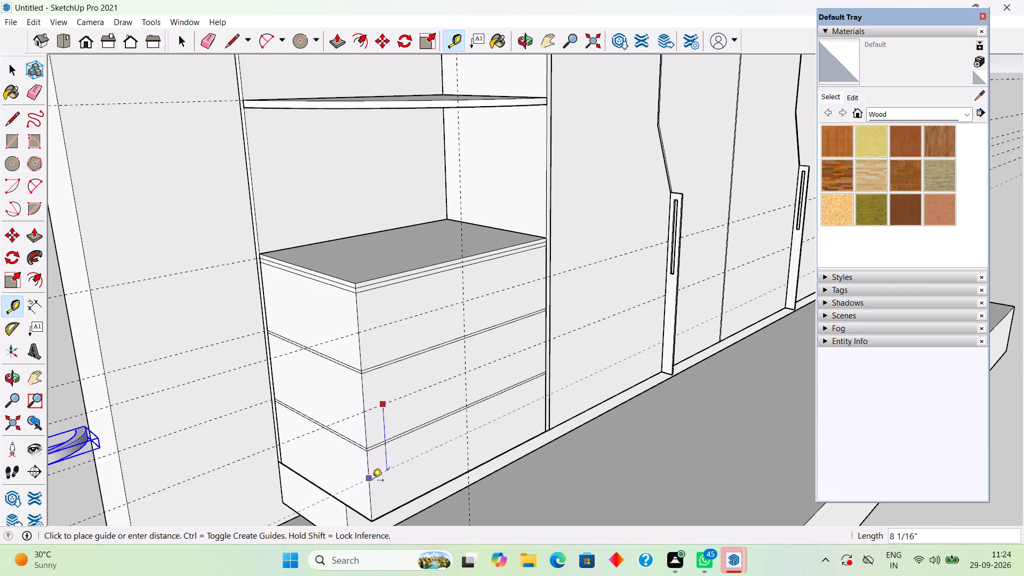
left_click(372, 483)
key("space")
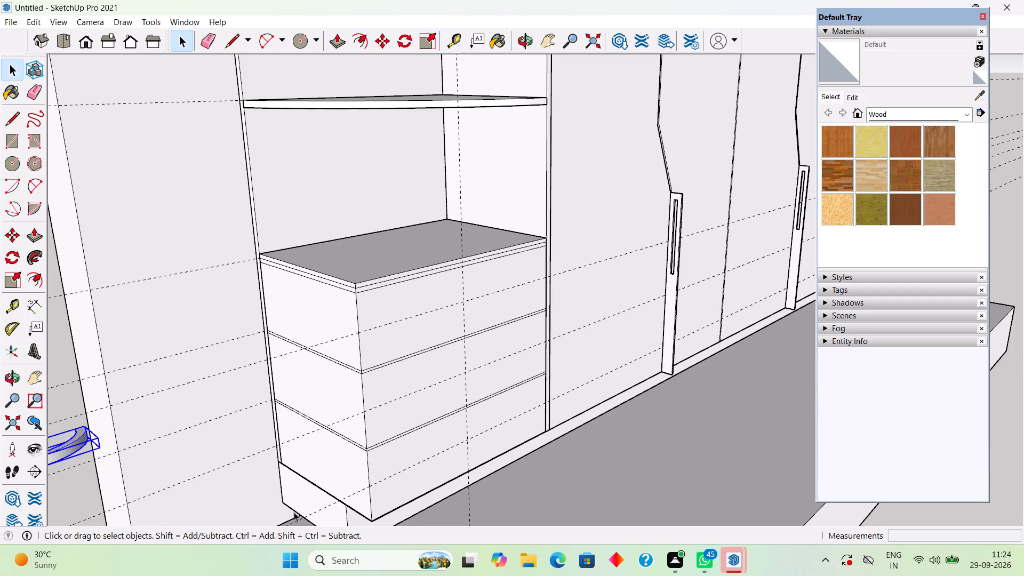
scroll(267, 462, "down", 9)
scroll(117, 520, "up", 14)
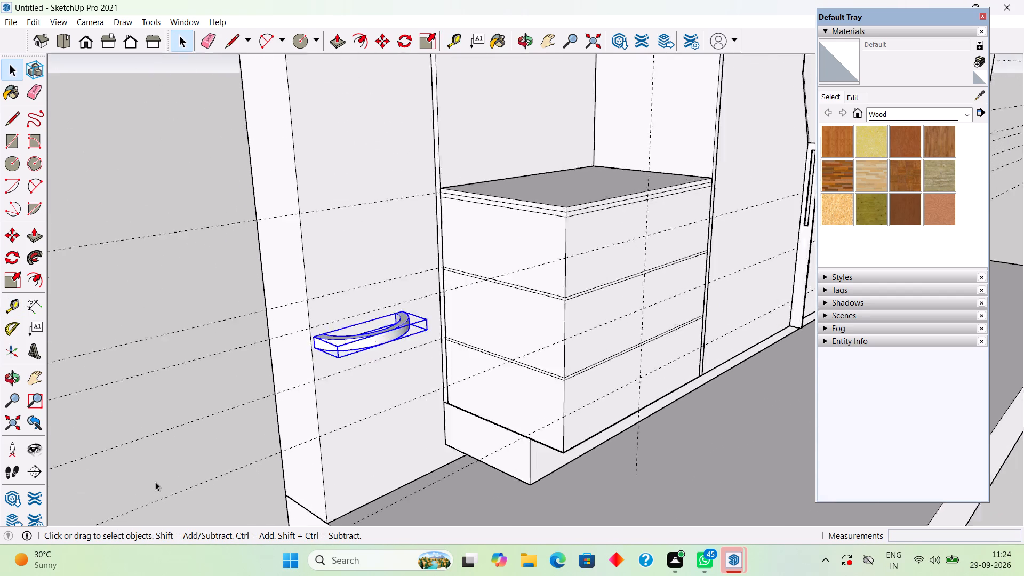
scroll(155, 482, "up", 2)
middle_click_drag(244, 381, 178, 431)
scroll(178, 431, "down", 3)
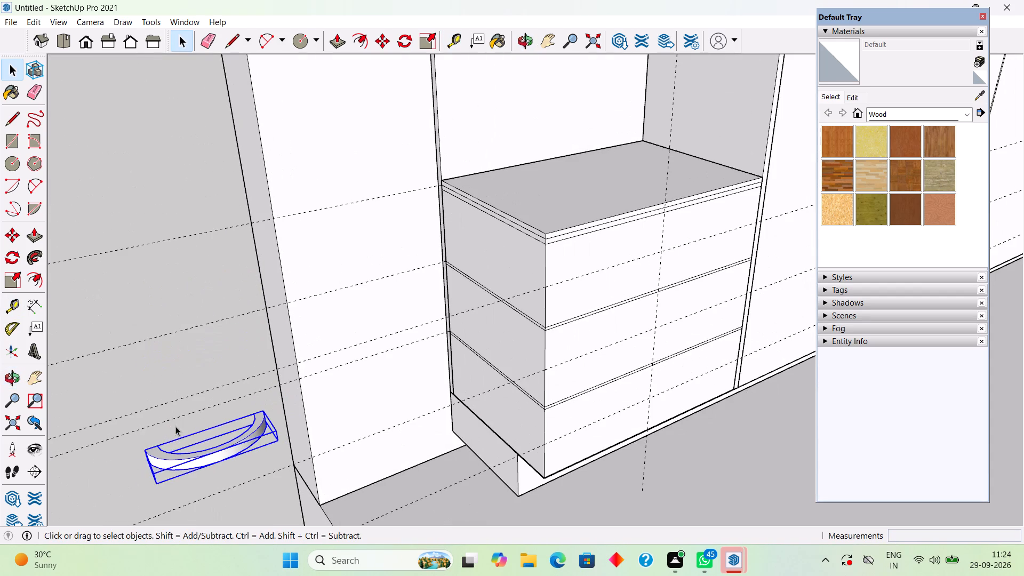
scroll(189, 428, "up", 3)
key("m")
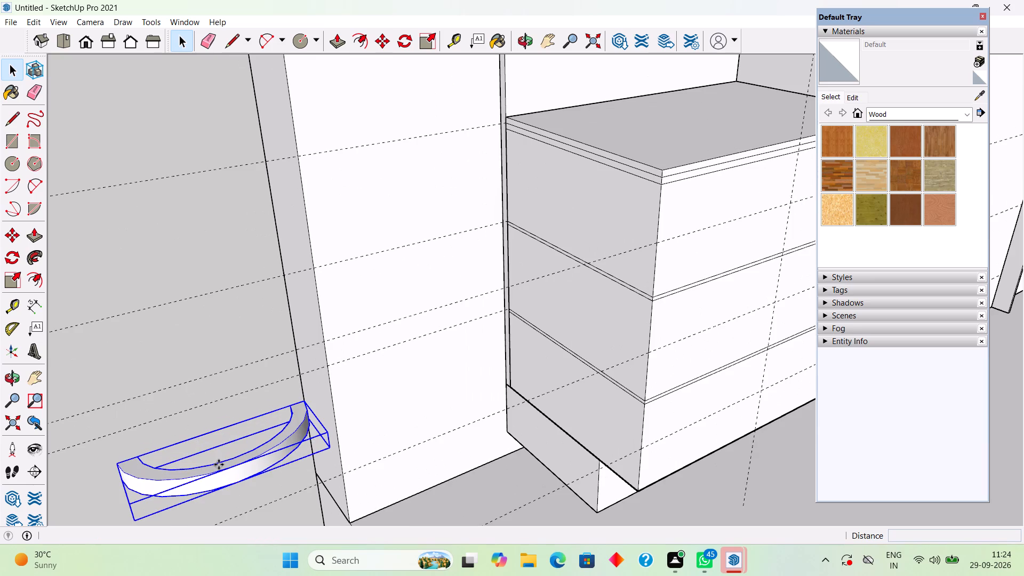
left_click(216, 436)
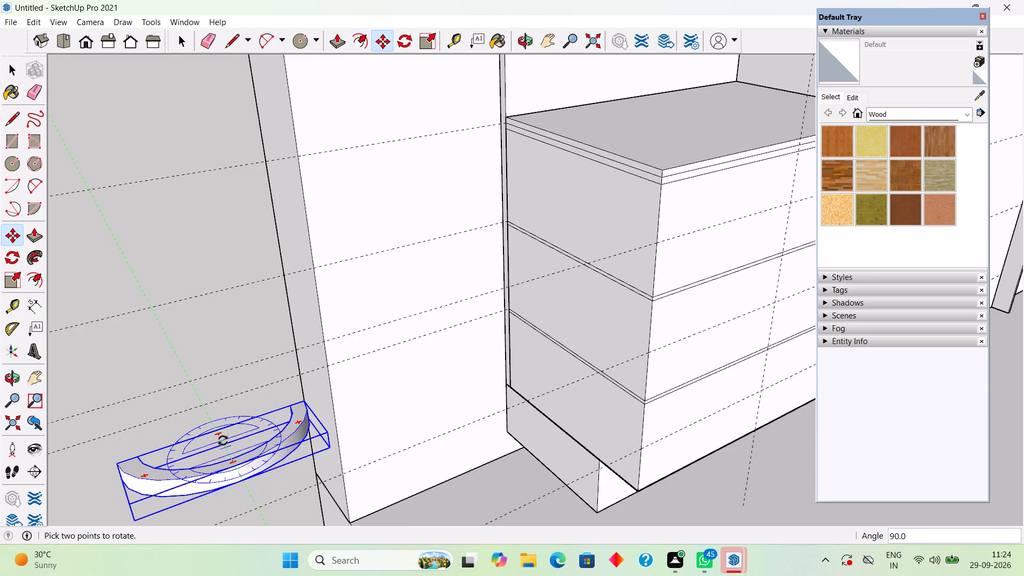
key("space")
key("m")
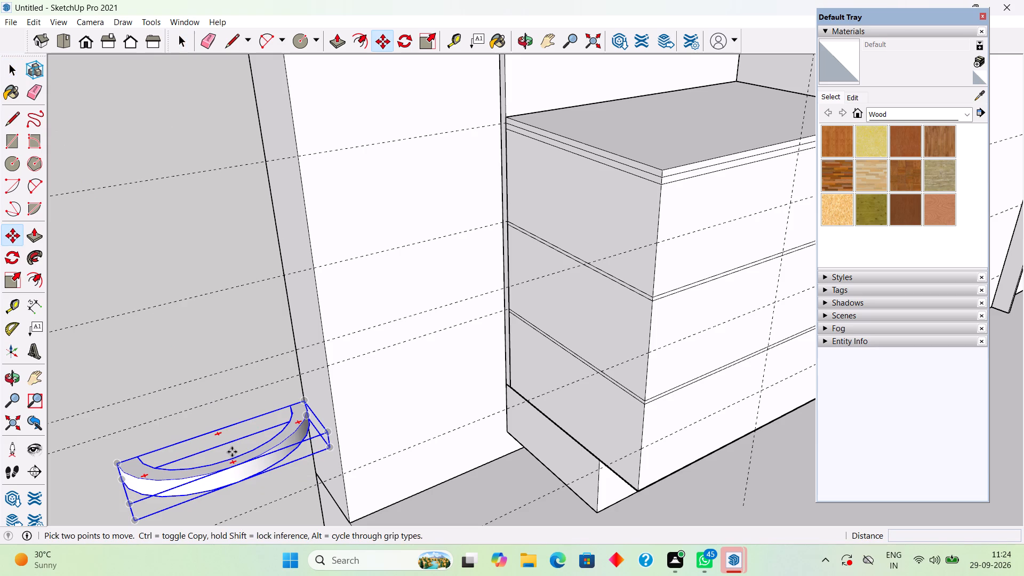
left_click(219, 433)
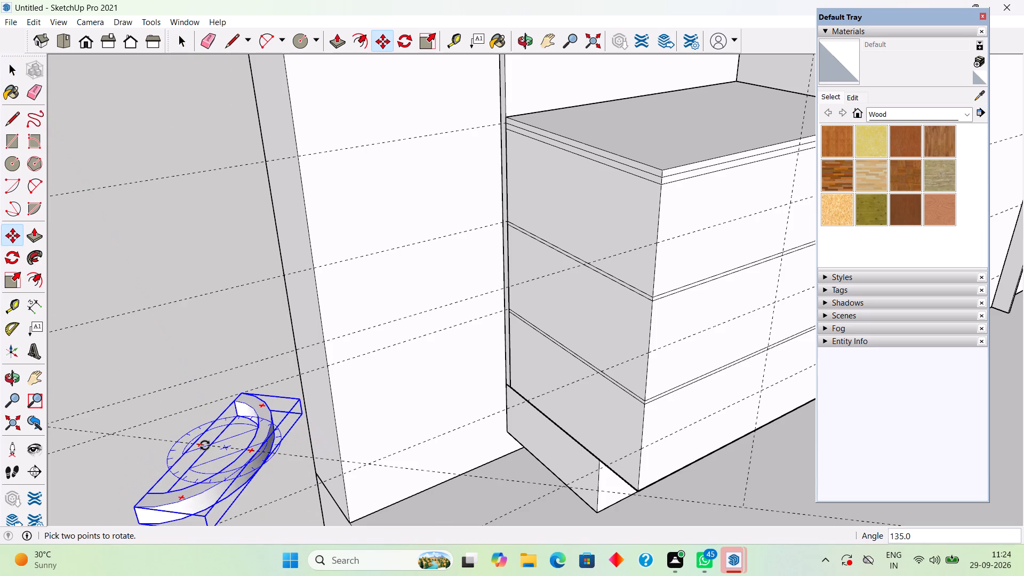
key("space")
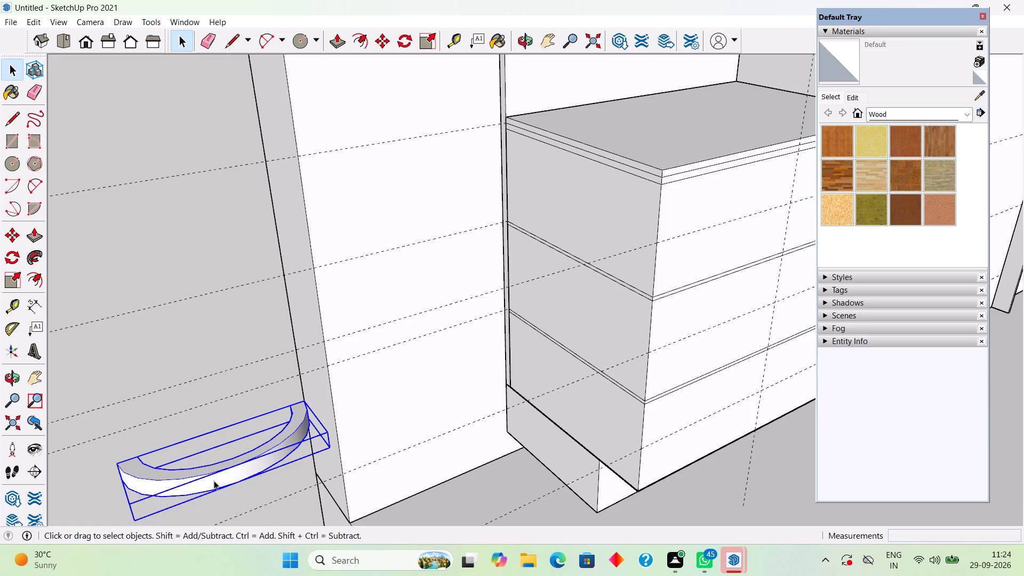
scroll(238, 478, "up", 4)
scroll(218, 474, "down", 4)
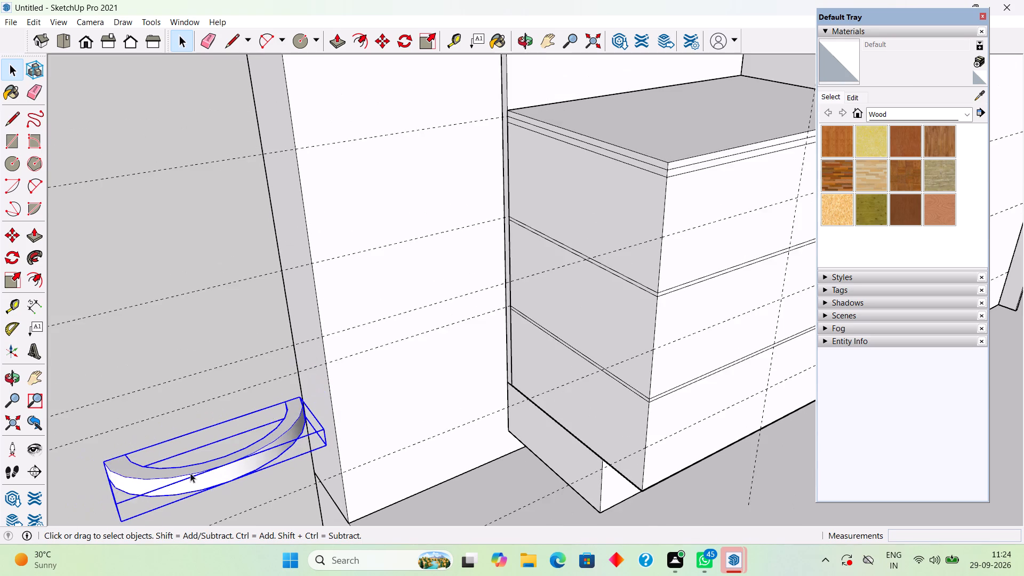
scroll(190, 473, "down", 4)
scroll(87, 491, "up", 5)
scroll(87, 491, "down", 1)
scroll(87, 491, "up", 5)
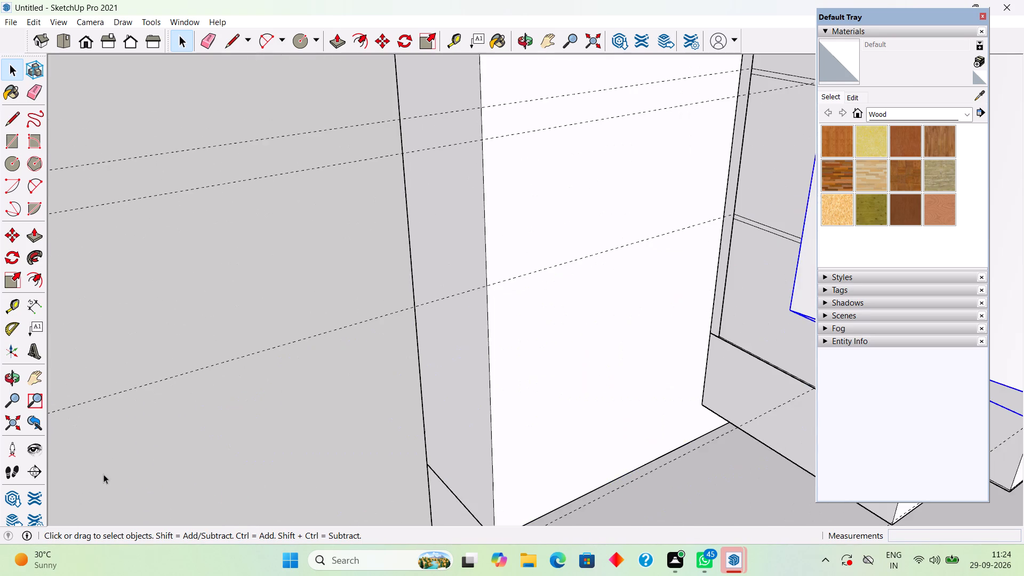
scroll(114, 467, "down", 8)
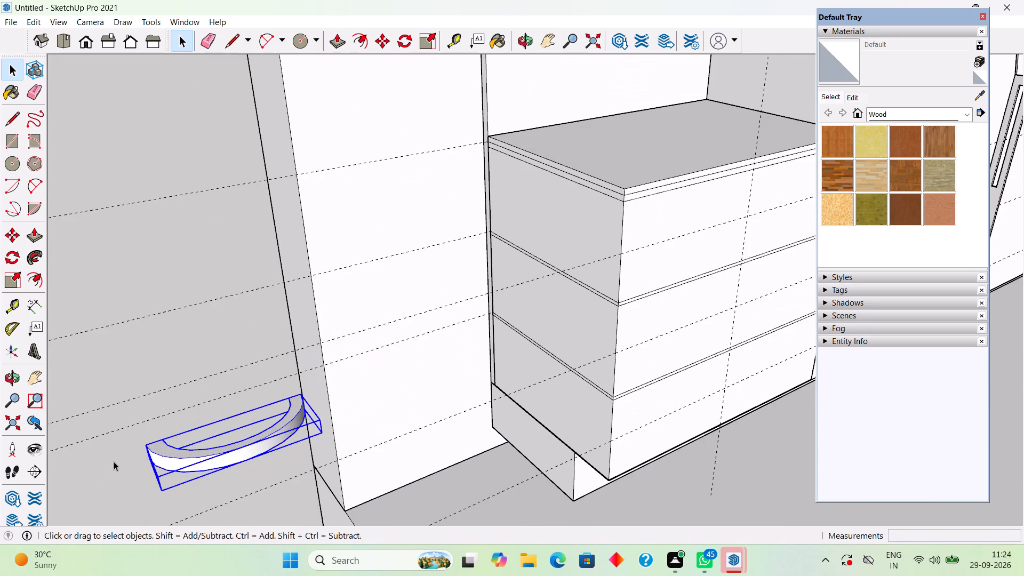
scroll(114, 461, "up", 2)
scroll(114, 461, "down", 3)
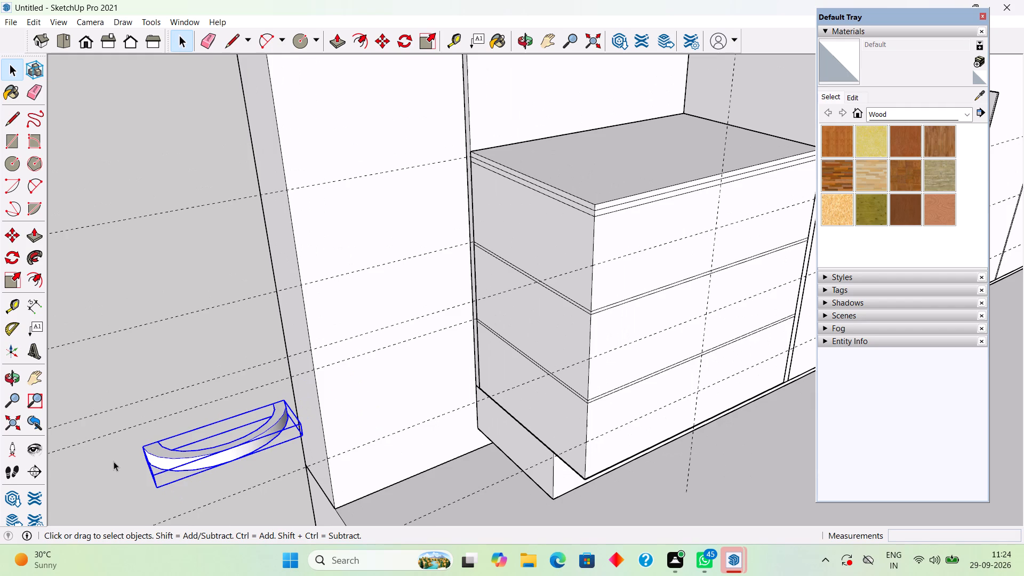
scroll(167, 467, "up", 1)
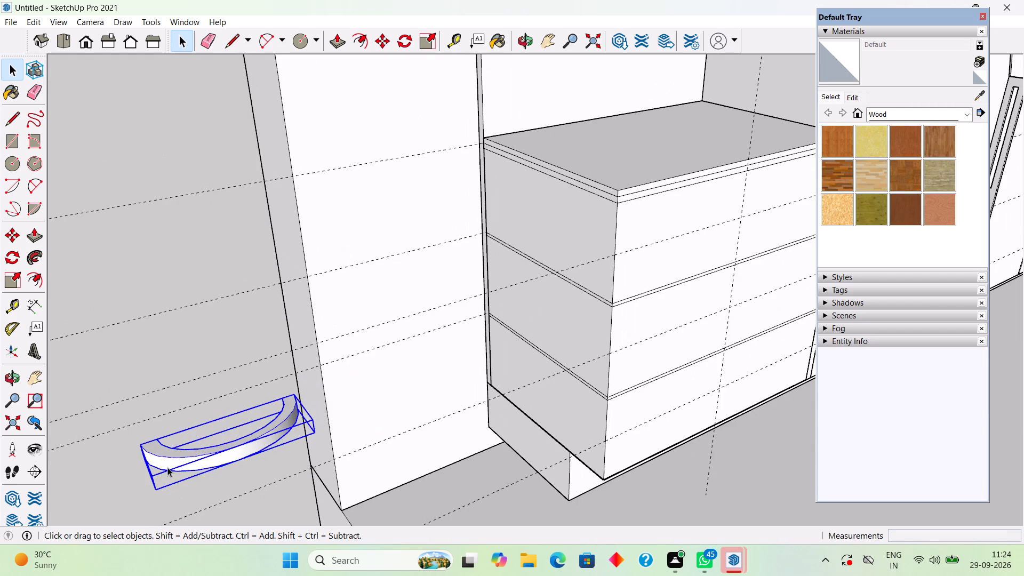
Move the curved handle group about 3' 5 15/16" onto the top section's front, its upper back edge on the horizontal guide and straddling the vertical guide.
key("m")
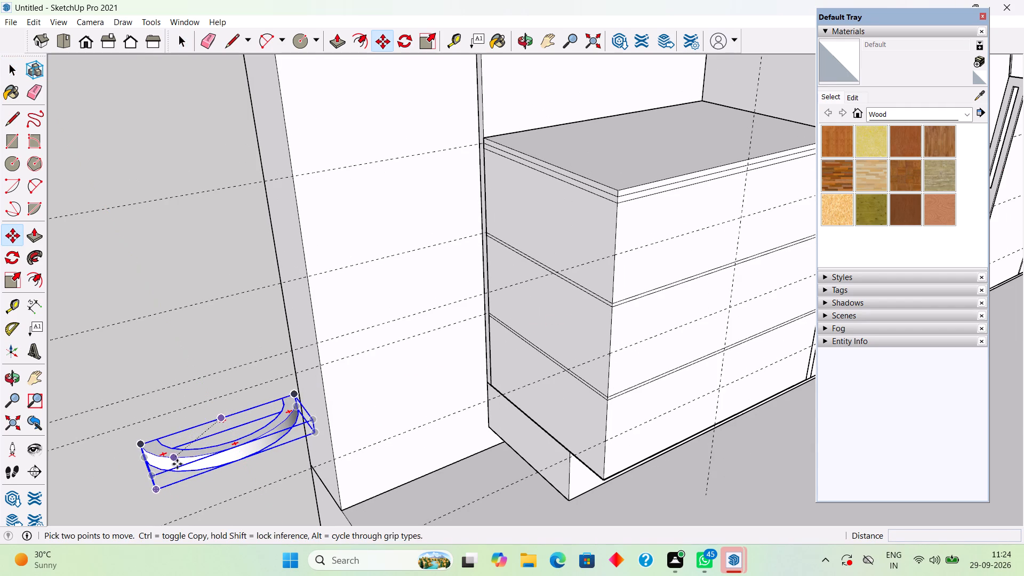
left_click(137, 444)
scroll(284, 403, "down", 8)
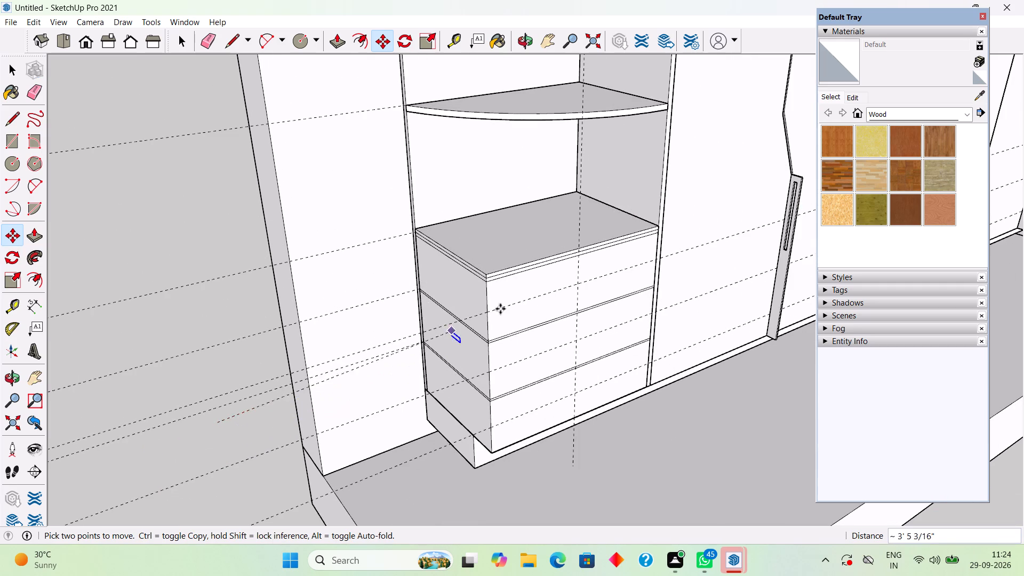
scroll(563, 287, "up", 10)
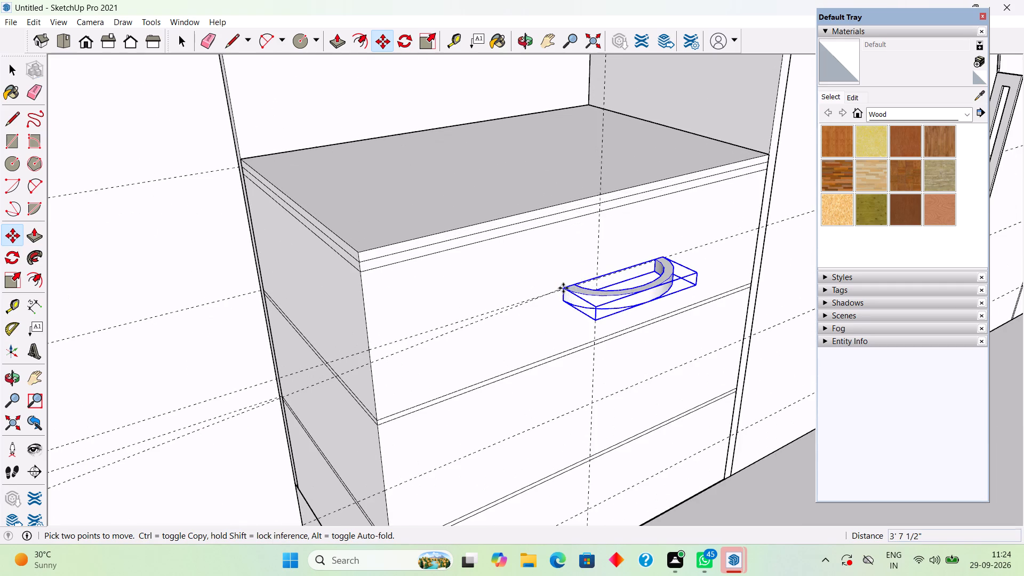
scroll(561, 292, "up", 2)
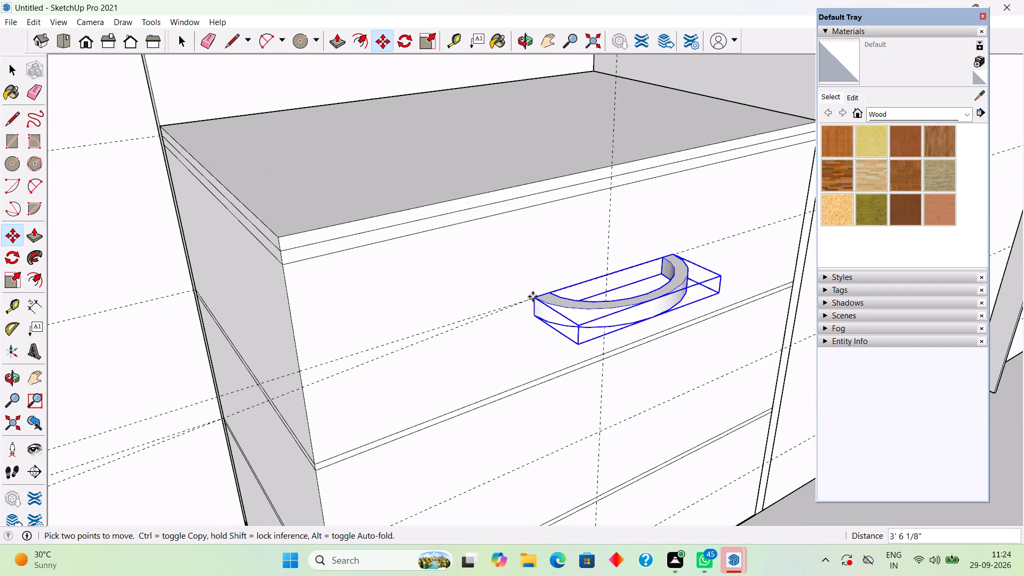
left_click(531, 299)
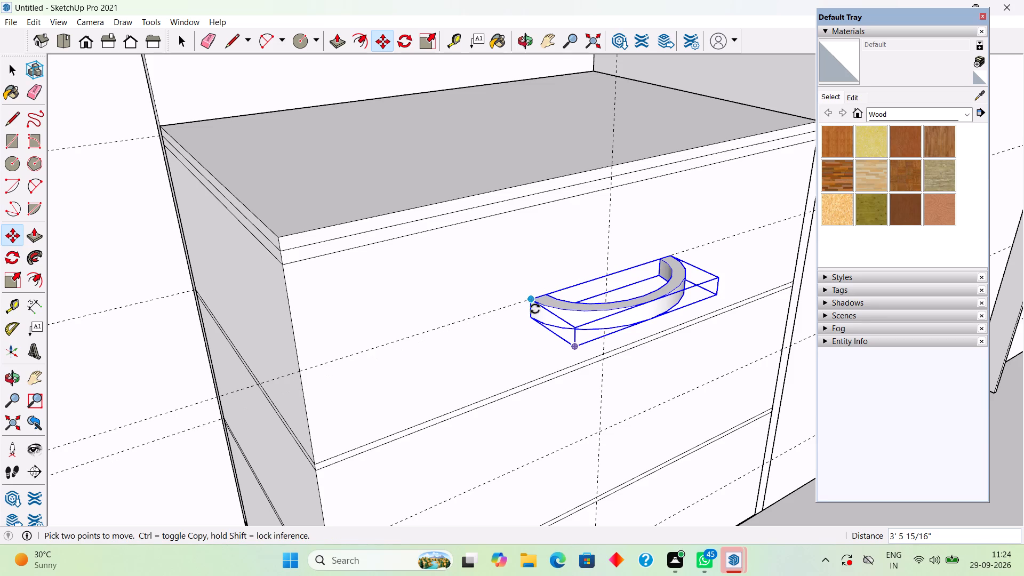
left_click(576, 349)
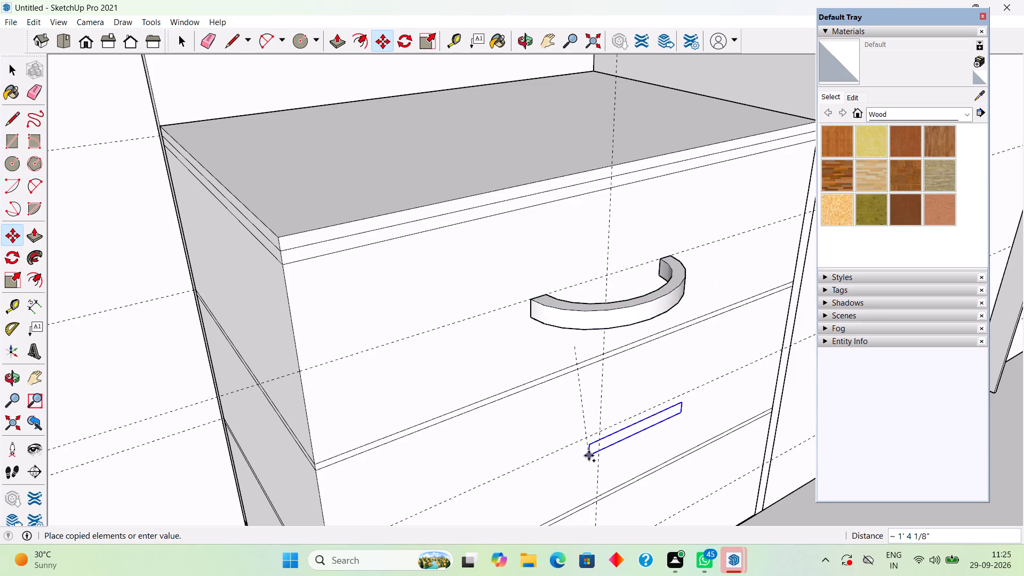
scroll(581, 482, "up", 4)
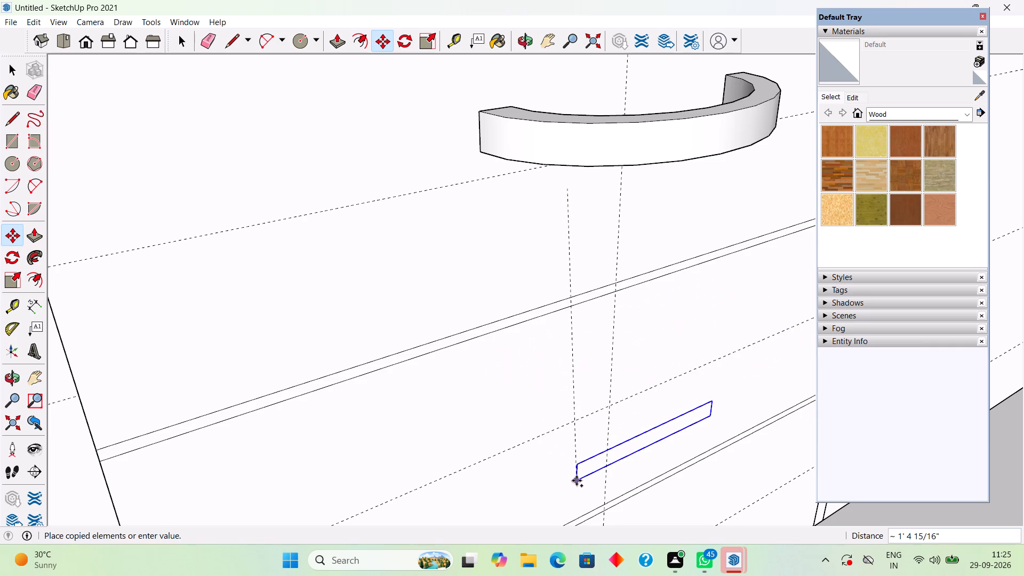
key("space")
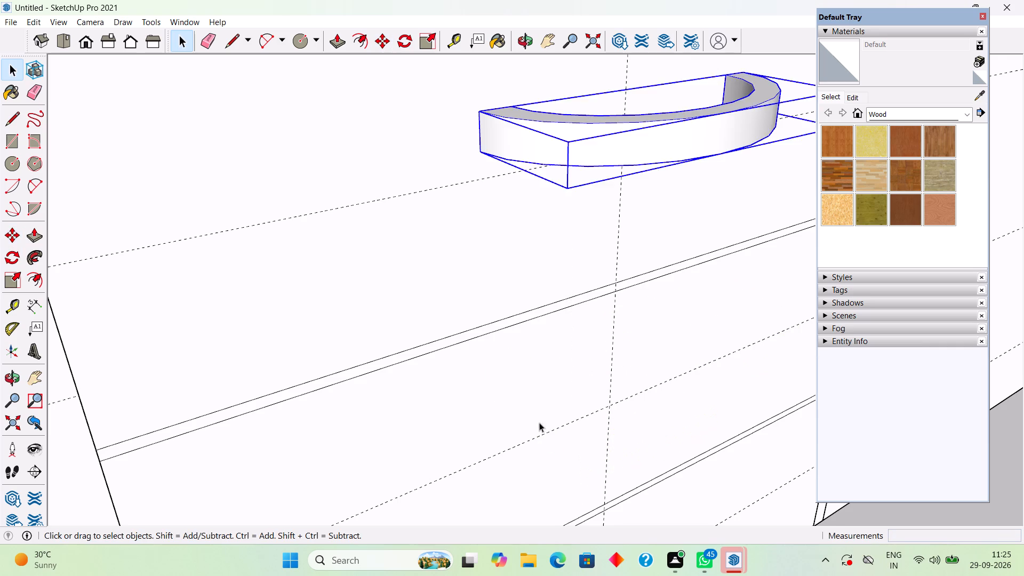
Examine from several angles how the curved handle sits relative to the top section's front and its guides.
scroll(526, 397, "down", 9)
middle_click_drag(507, 378, 580, 323)
scroll(580, 323, "down", 2)
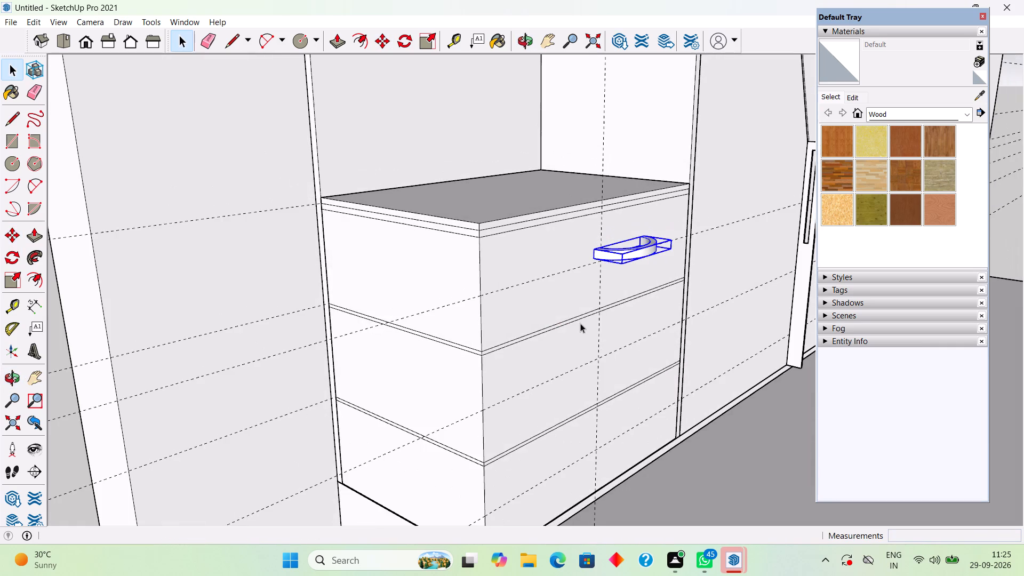
scroll(577, 299, "up", 5)
middle_click_drag(588, 260, 621, 281)
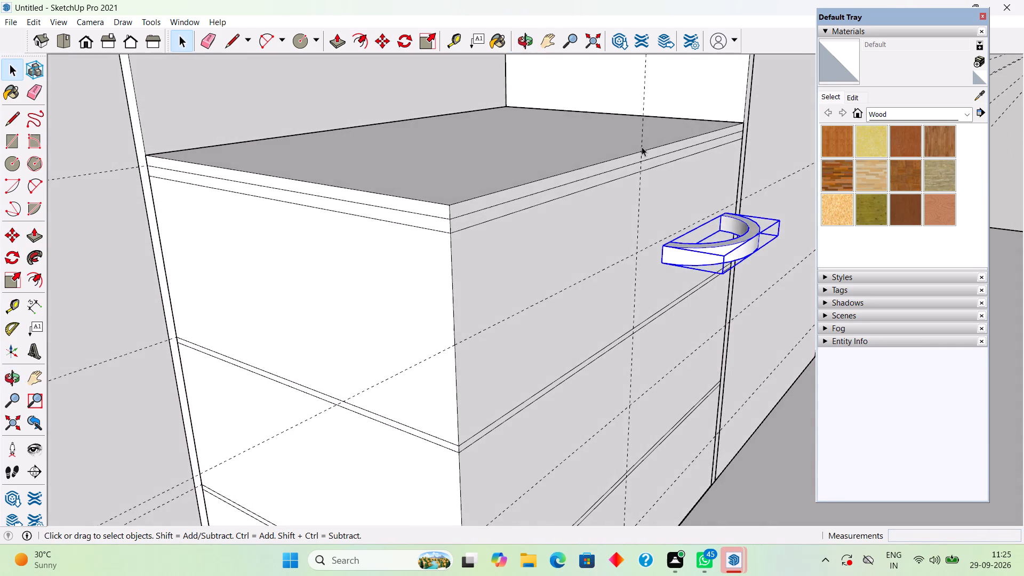
scroll(642, 147, "down", 16)
scroll(656, 146, "up", 5)
middle_click_drag(671, 152, 683, 157)
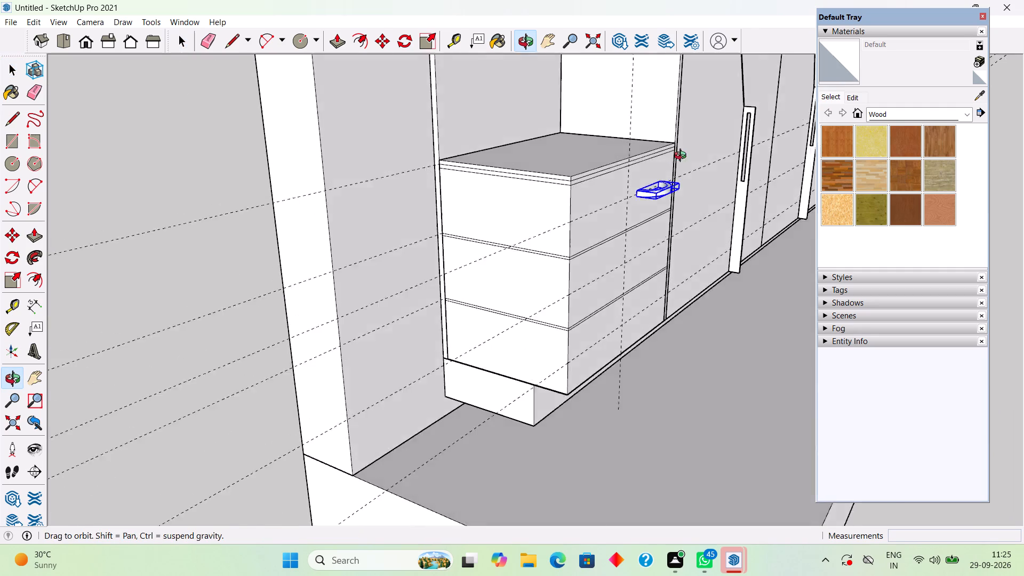
middle_click_drag(683, 157, 758, 177)
scroll(712, 211, "up", 15)
scroll(697, 181, "down", 4)
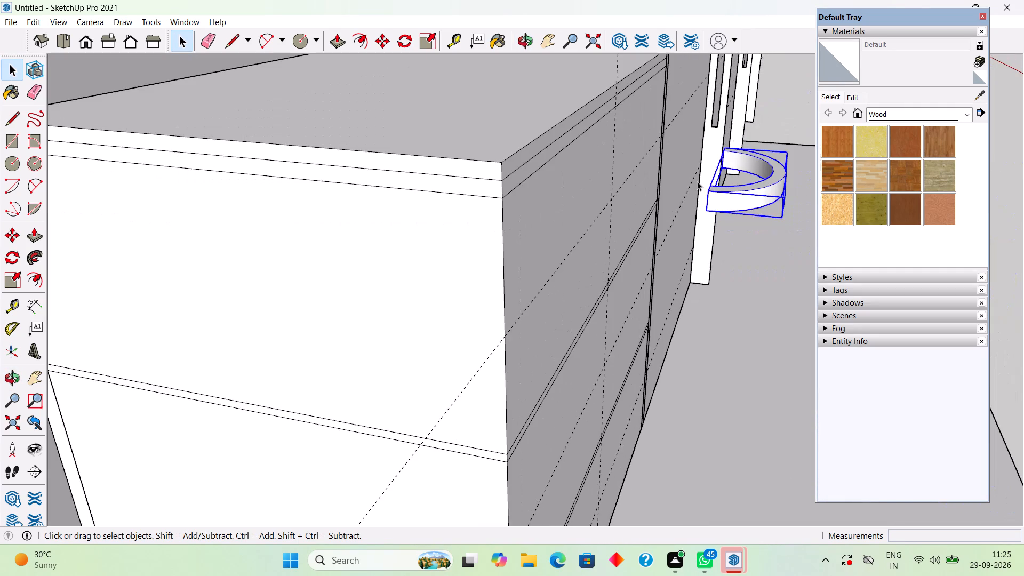
scroll(710, 190, "up", 4)
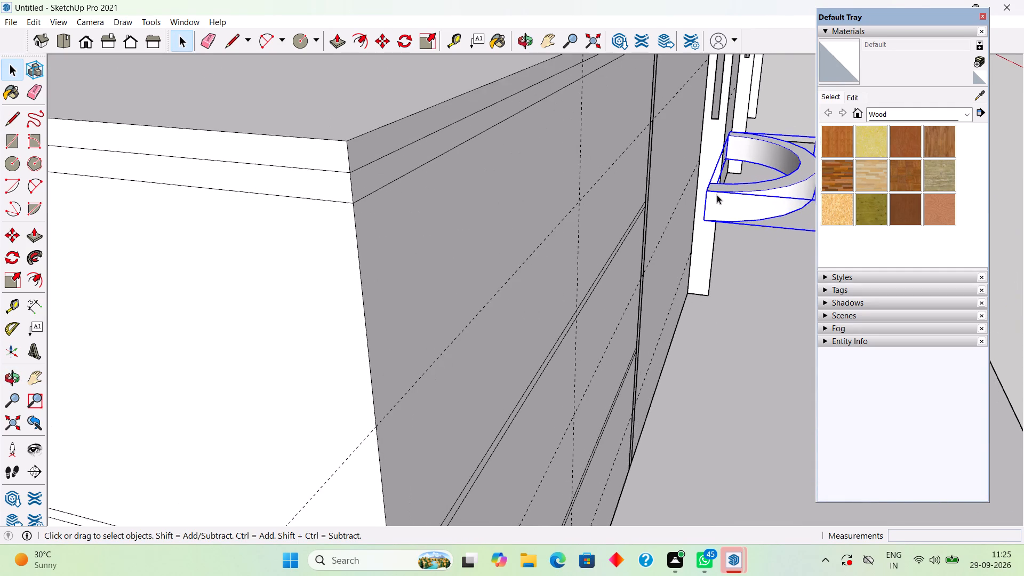
middle_click(717, 195)
middle_click(717, 195)
middle_click_drag(716, 195, 721, 200)
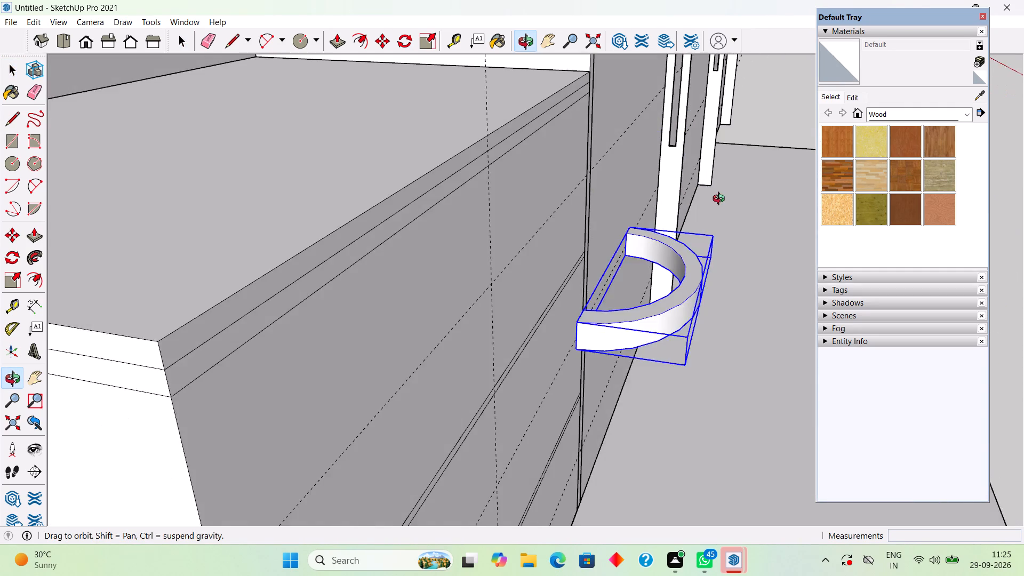
middle_click_drag(721, 200, 709, 201)
middle_click_drag(701, 201, 685, 201)
scroll(556, 252, "up", 4)
scroll(533, 287, "down", 5)
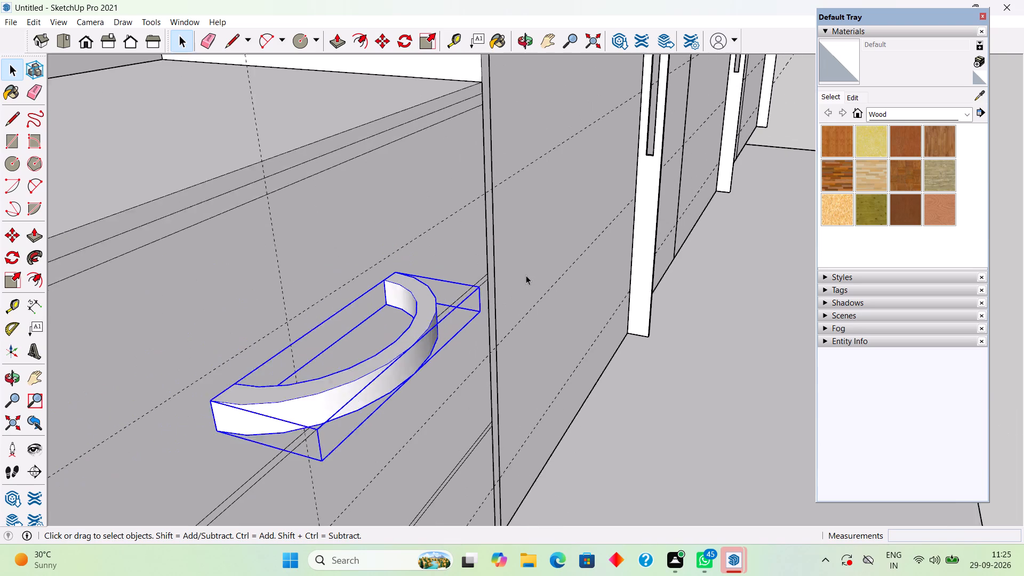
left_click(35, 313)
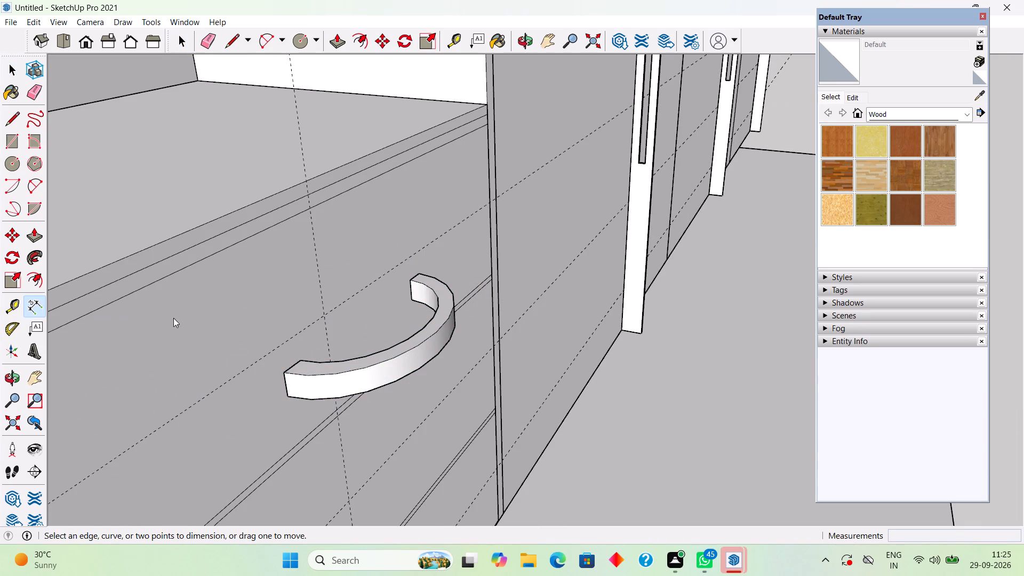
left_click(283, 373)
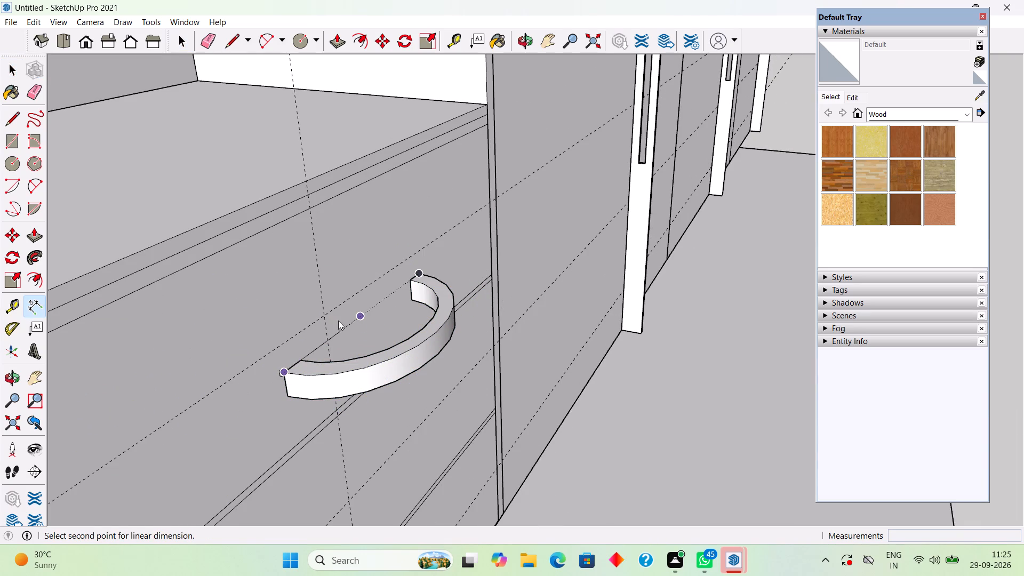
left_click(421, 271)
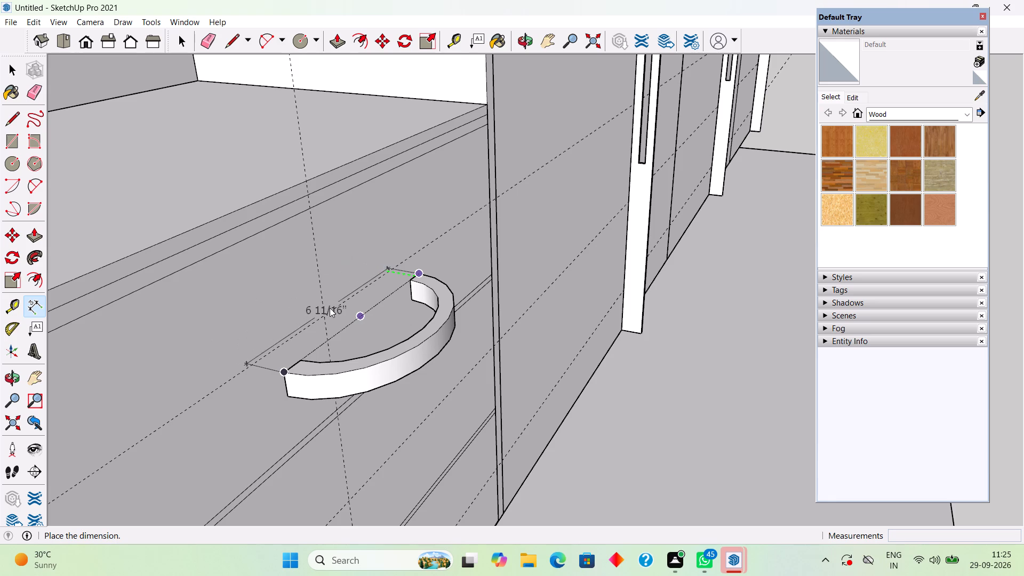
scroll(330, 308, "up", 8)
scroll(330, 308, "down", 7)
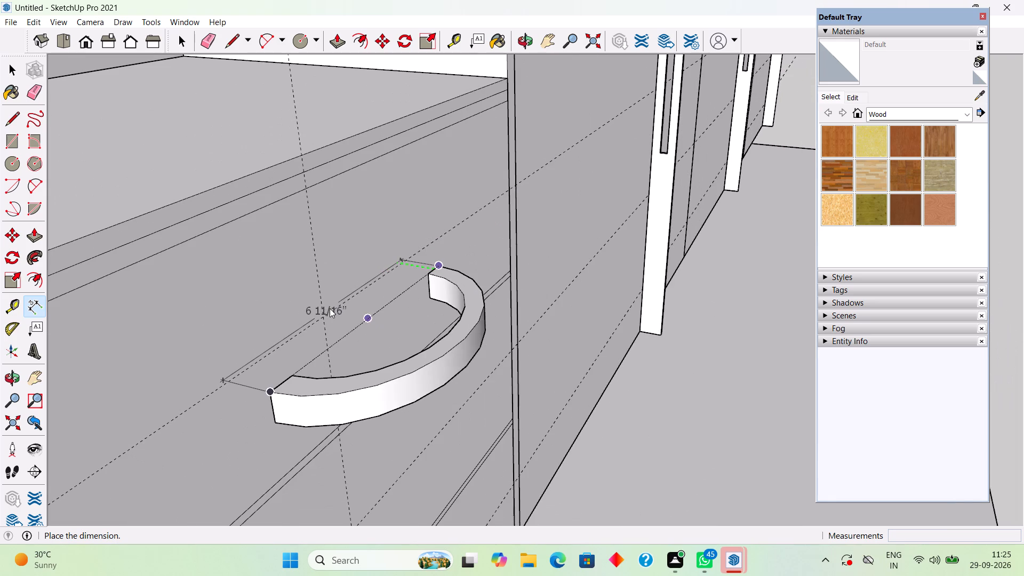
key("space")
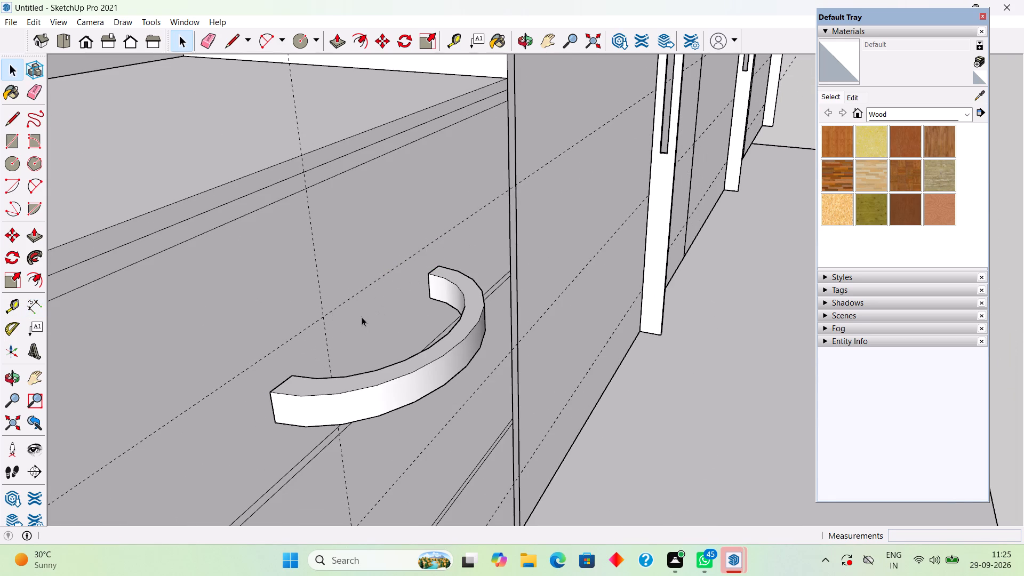
Move the curved handle about 6 3/8" onto the top section's front, aligning its upper back edge with the horizontal guide.
scroll(352, 318, "down", 3)
middle_click_drag(345, 332, 434, 298)
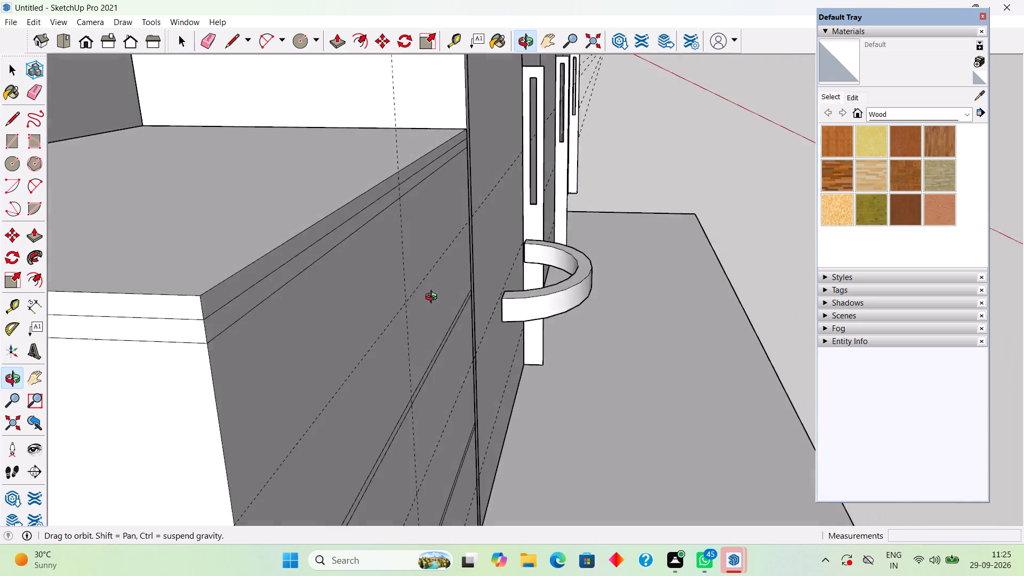
middle_click_drag(434, 298, 429, 325)
scroll(426, 359, "up", 2)
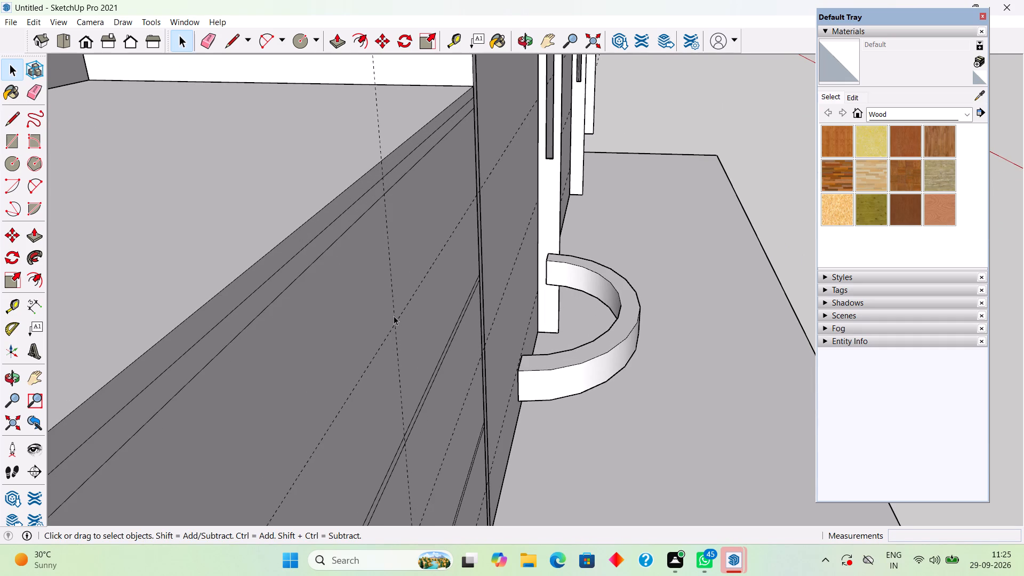
scroll(394, 308, "down", 3)
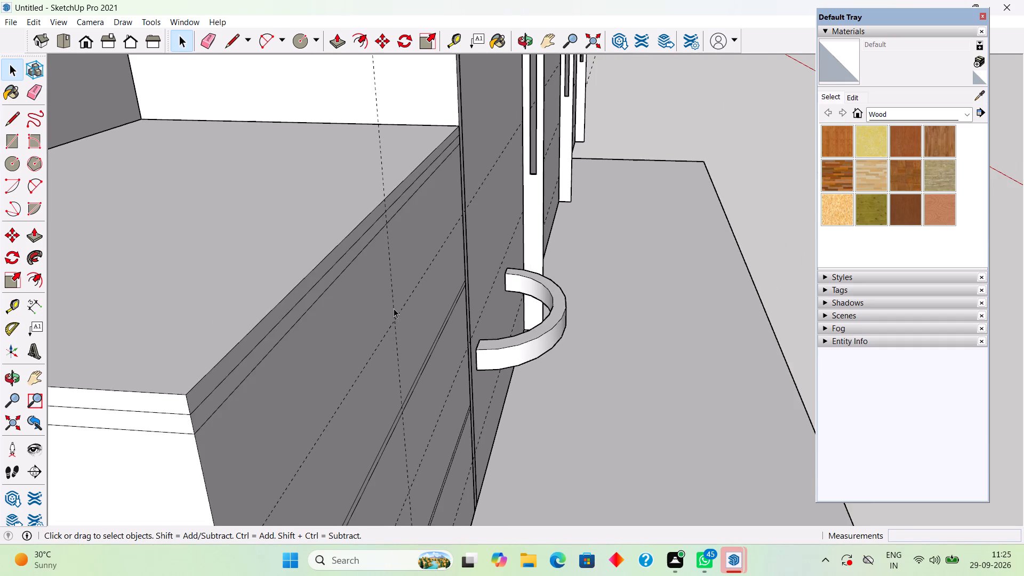
scroll(394, 308, "down", 6)
scroll(428, 339, "up", 2)
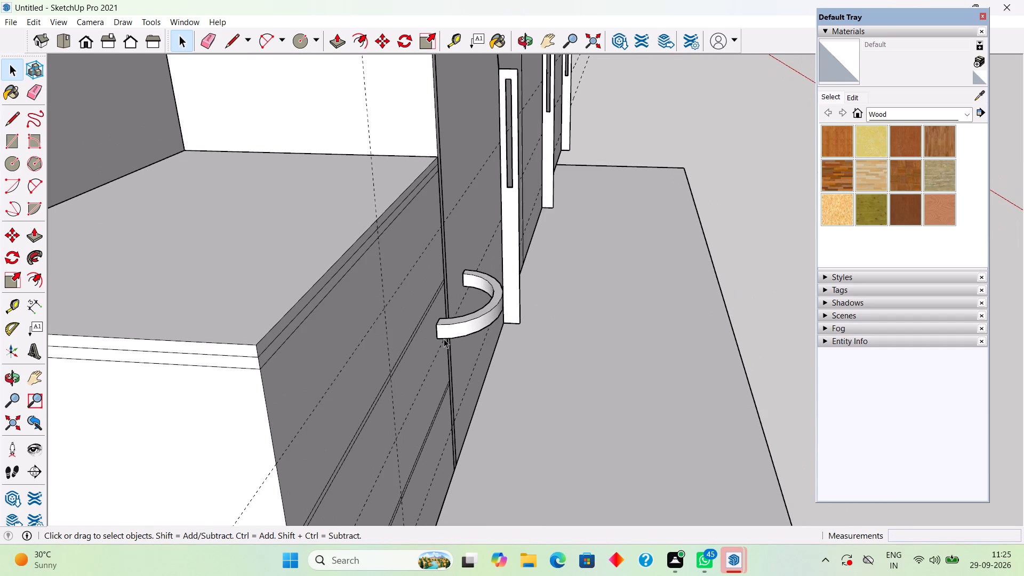
left_click(444, 336)
scroll(444, 336, "up", 7)
middle_click_drag(444, 336, 480, 258)
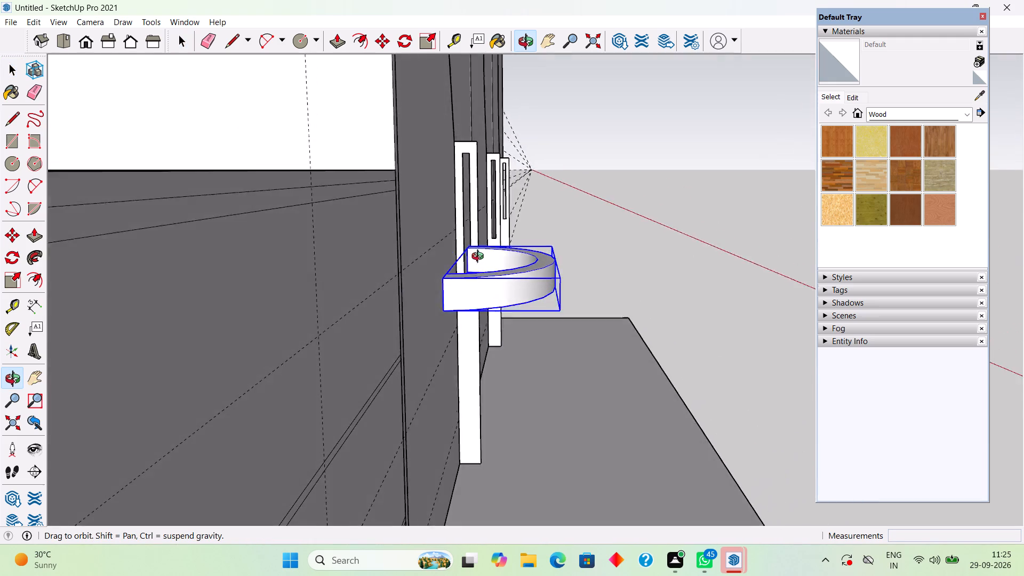
middle_click_drag(480, 258, 443, 308)
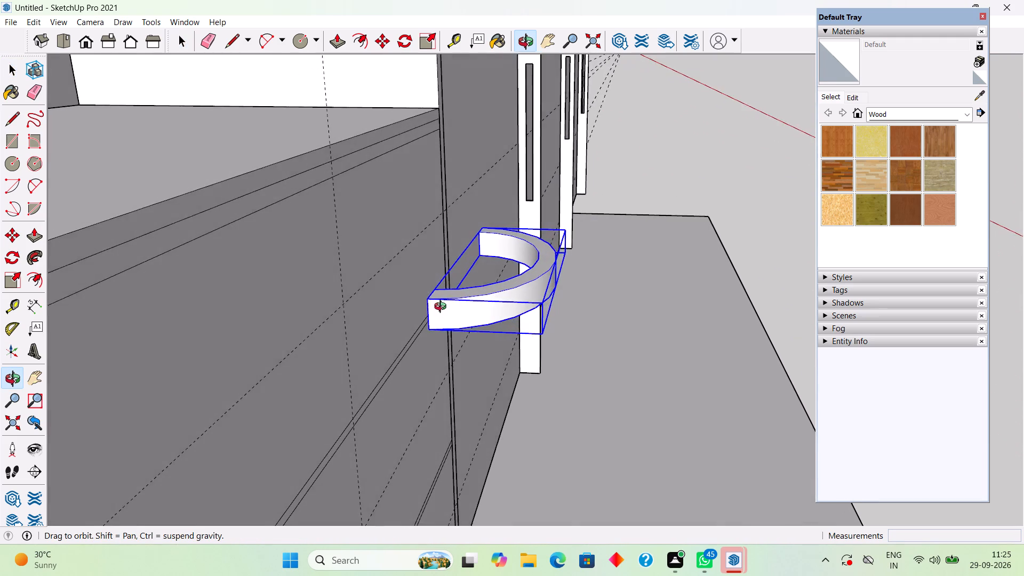
middle_click_drag(443, 308, 442, 308)
scroll(442, 308, "down", 2)
key("m")
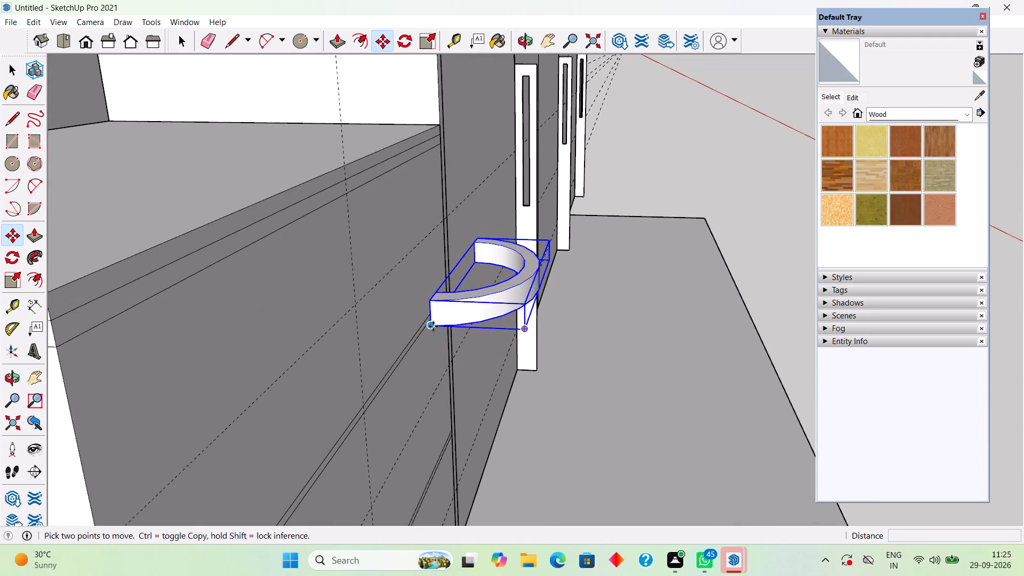
left_click(433, 326)
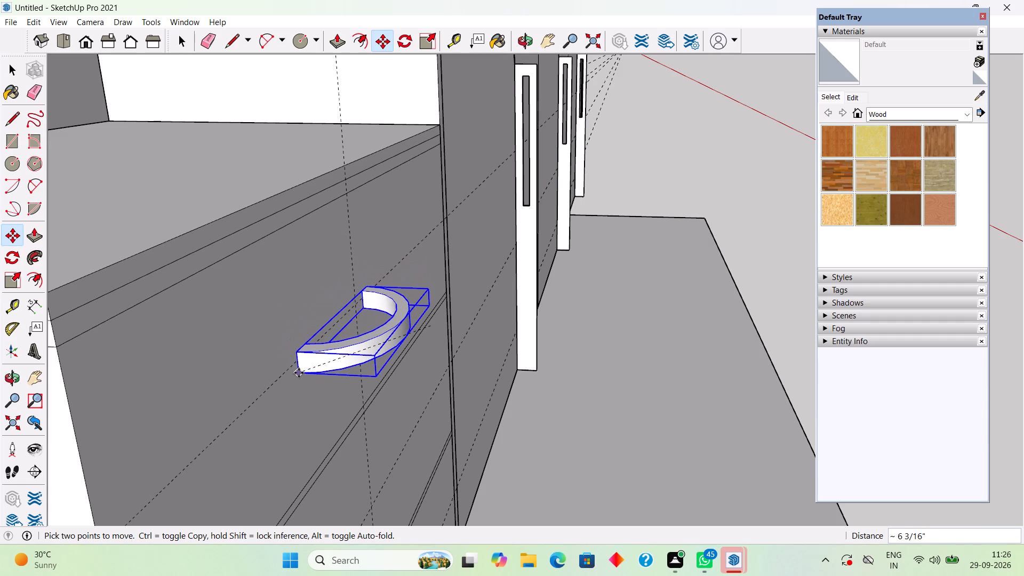
scroll(309, 361, "up", 11)
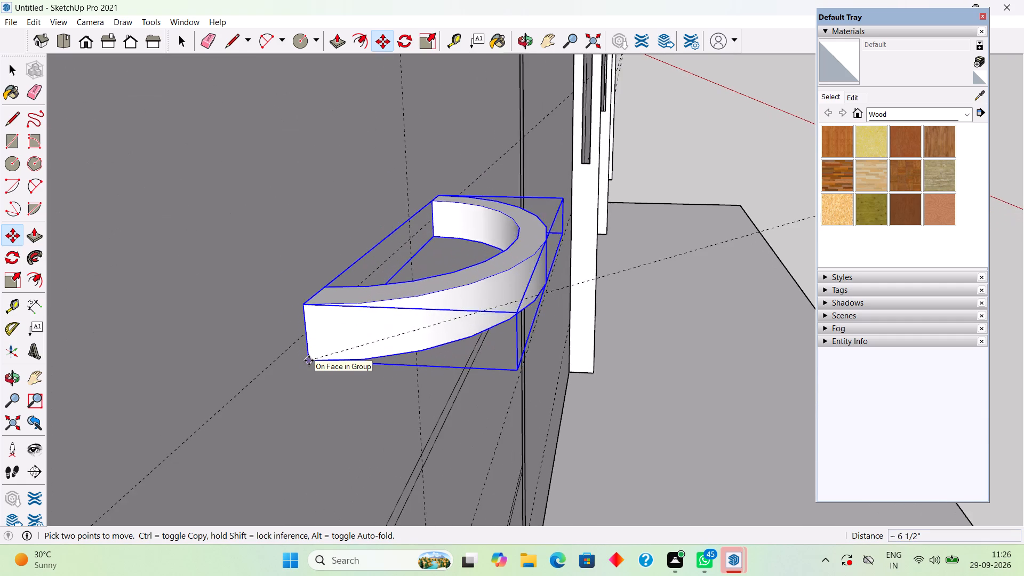
left_click(290, 415)
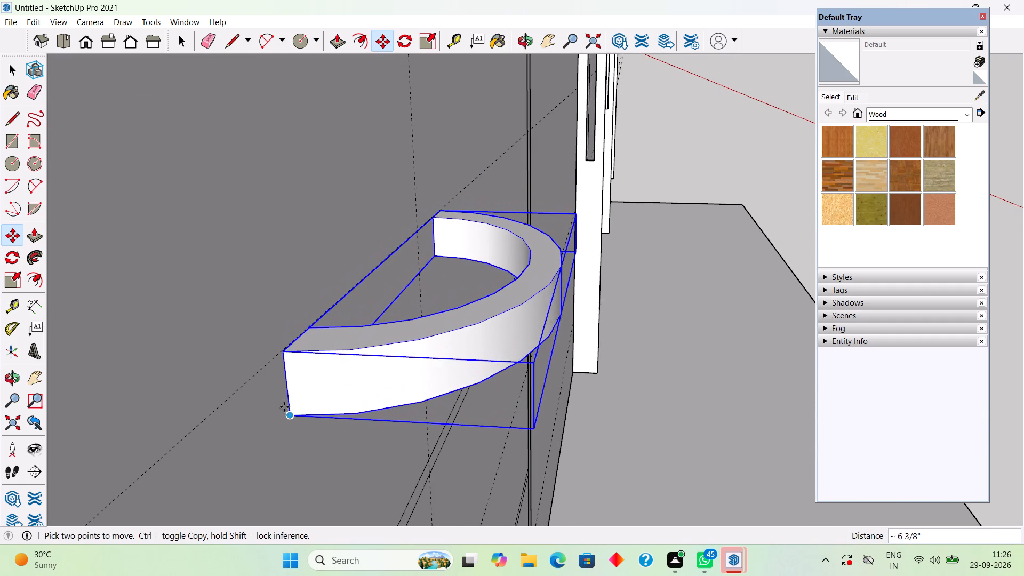
Examine from the side whether the curved handle's back ends sit flush against the top section's front.
scroll(284, 403, "down", 11)
scroll(284, 398, "up", 1)
middle_click_drag(271, 379, 396, 308)
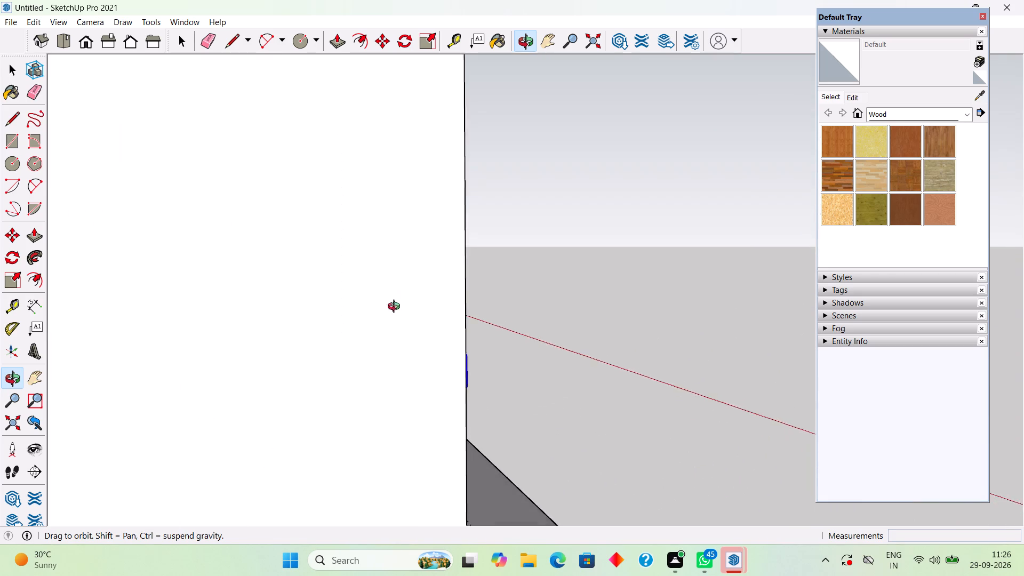
middle_click_drag(396, 308, 383, 328)
scroll(375, 437, "up", 6)
scroll(354, 430, "down", 10)
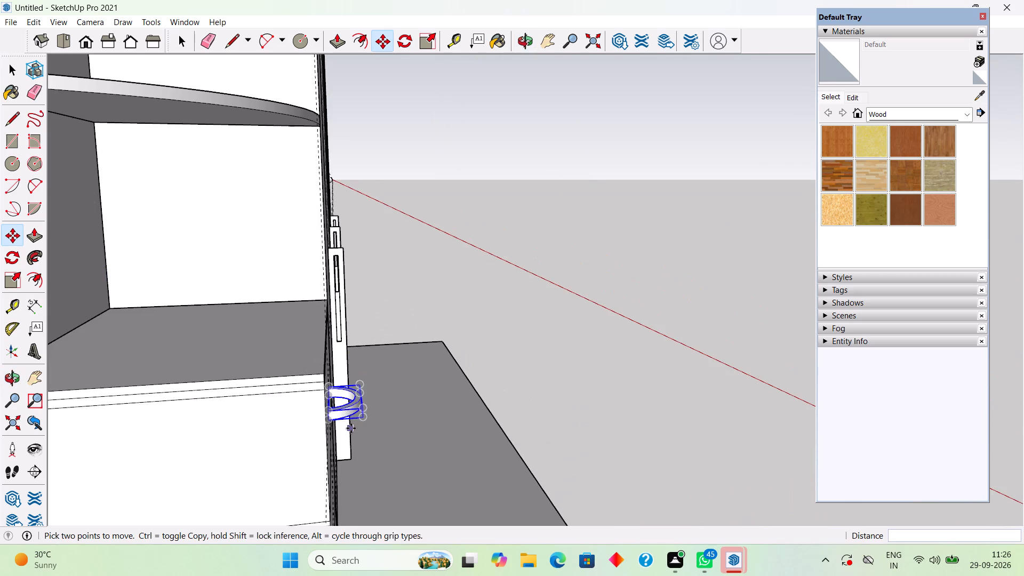
scroll(311, 463, "up", 8)
middle_click_drag(356, 424, 312, 437)
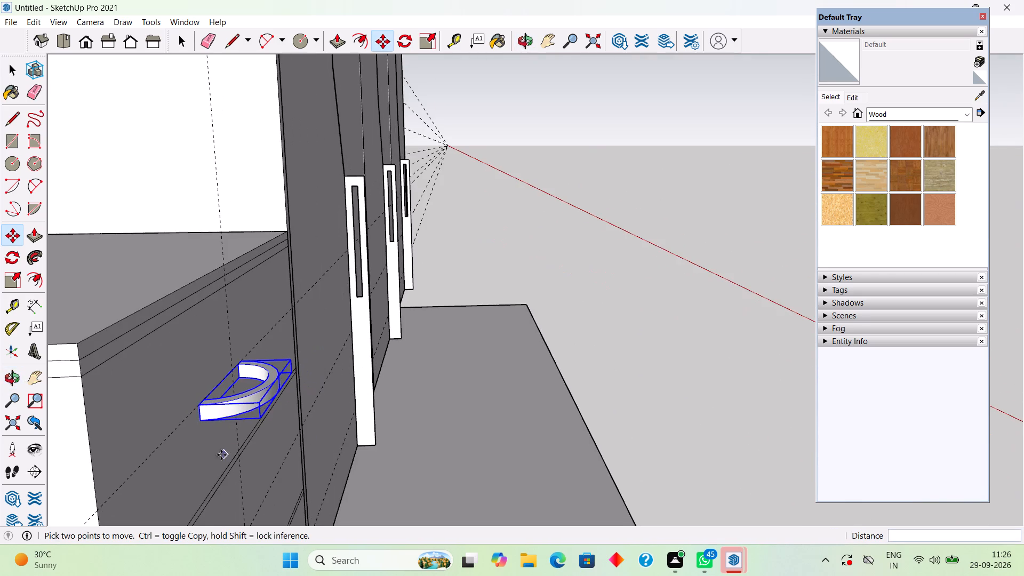
scroll(221, 455, "up", 13)
middle_click_drag(212, 382, 246, 373)
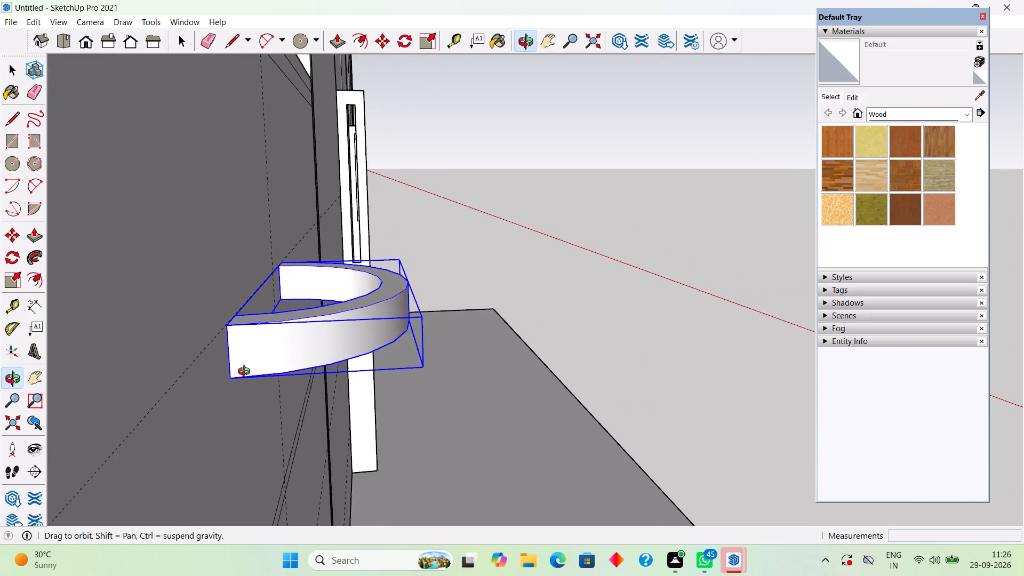
middle_click_drag(246, 373, 259, 379)
middle_click_drag(236, 394, 265, 371)
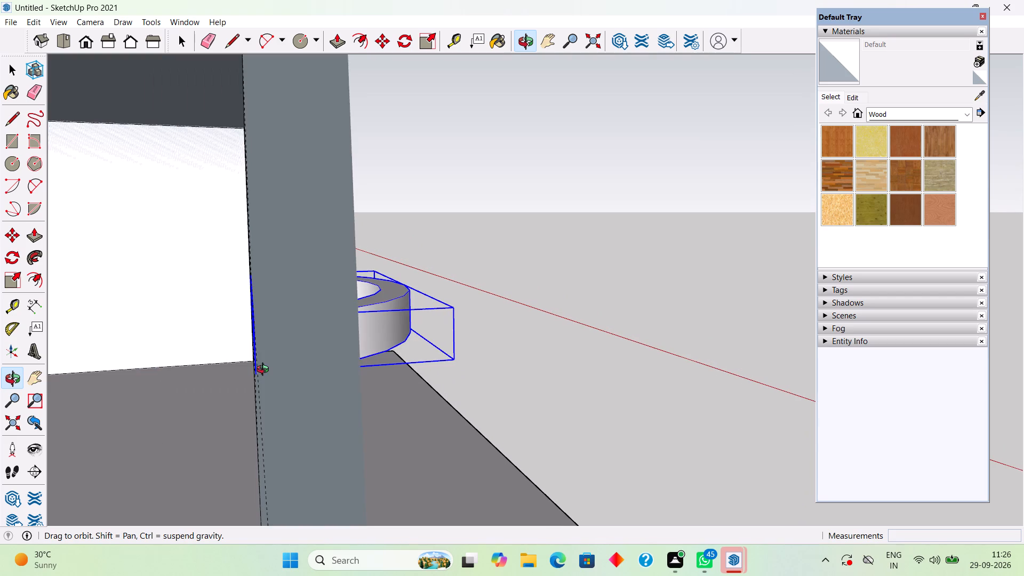
middle_click_drag(265, 371, 248, 382)
scroll(248, 382, "down", 5)
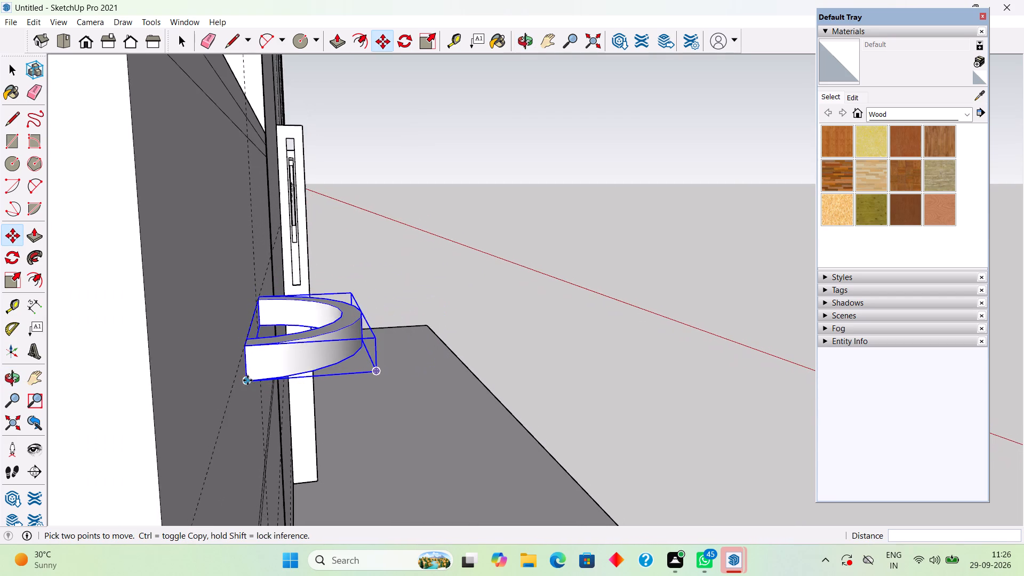
Move the curved handle about 1 3/4" along the horizontal guide, placing its back edge's midpoint on the vertical guide.
middle_click_drag(258, 359, 141, 443)
middle_click_drag(267, 316, 244, 340)
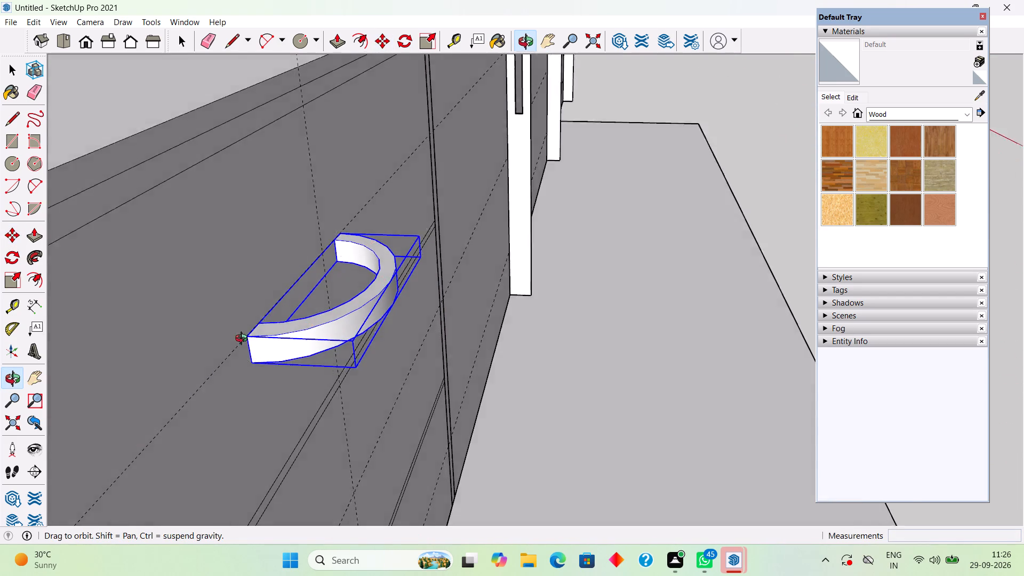
middle_click_drag(244, 340, 177, 380)
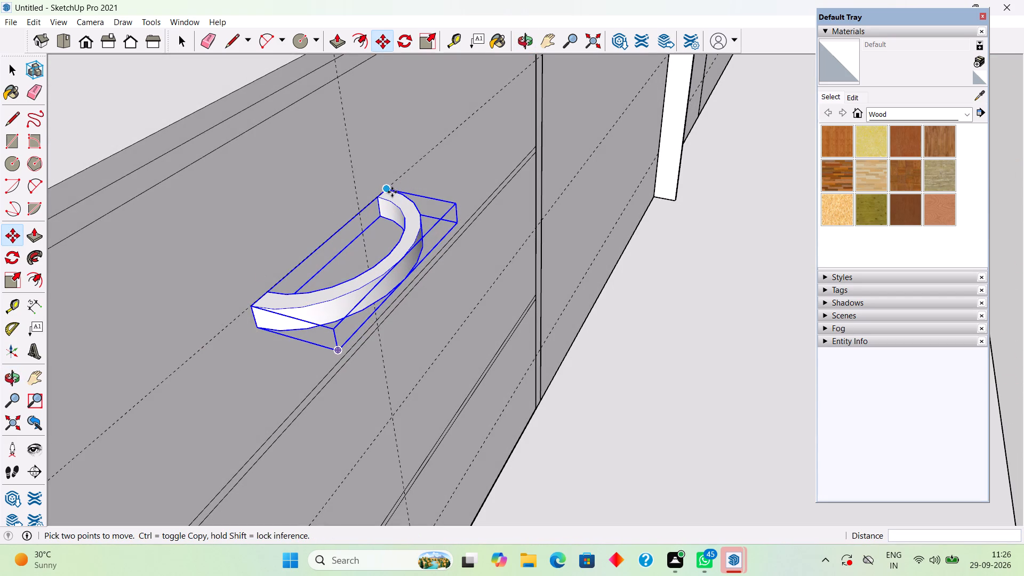
left_click(326, 239)
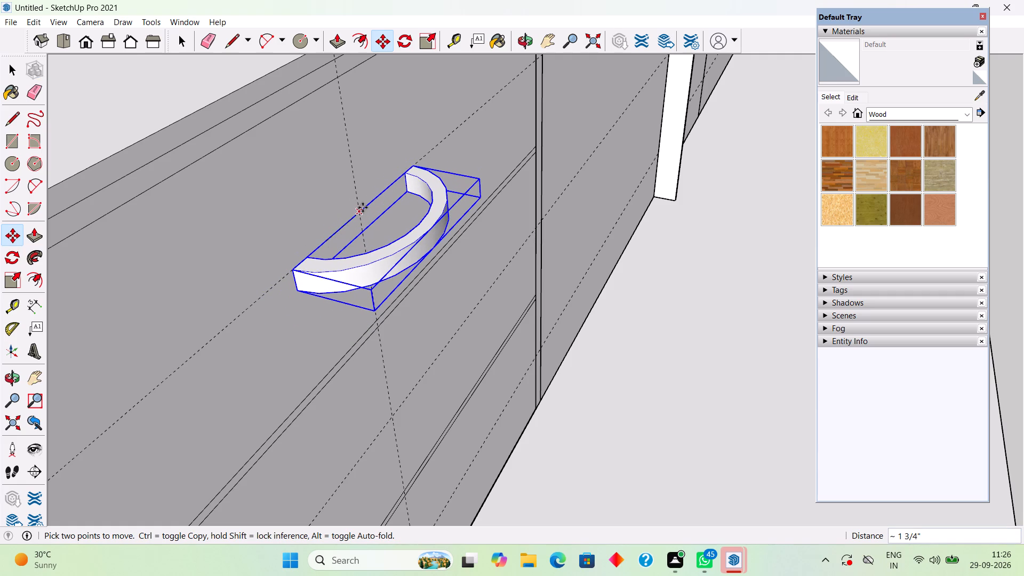
left_click(362, 212)
scroll(376, 260, "down", 5)
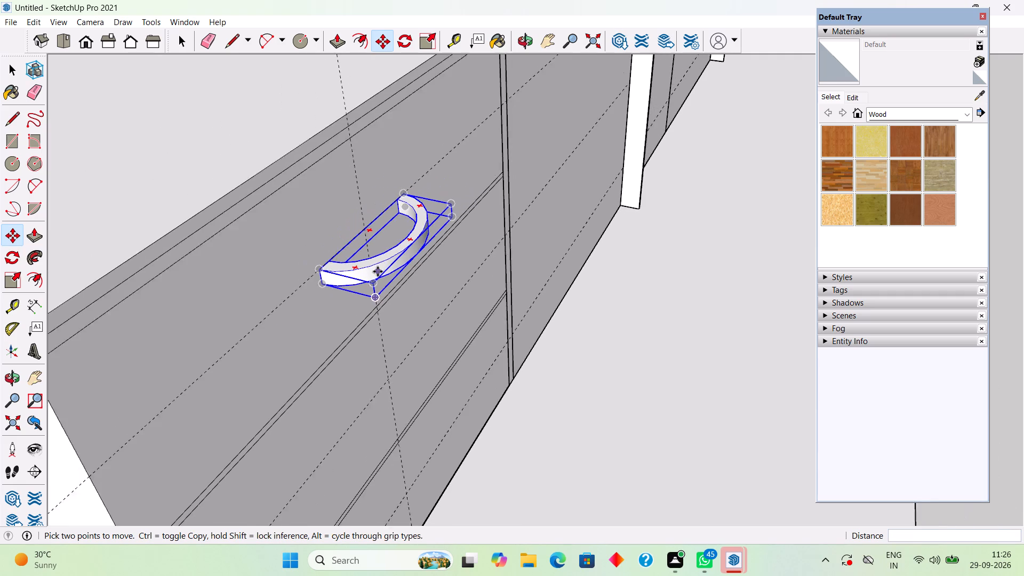
scroll(378, 271, "down", 6)
key("space")
Examine the handle's placement on the top section and the guide crossings on the two sections below.
scroll(342, 292, "up", 1)
middle_click_drag(342, 292, 339, 289)
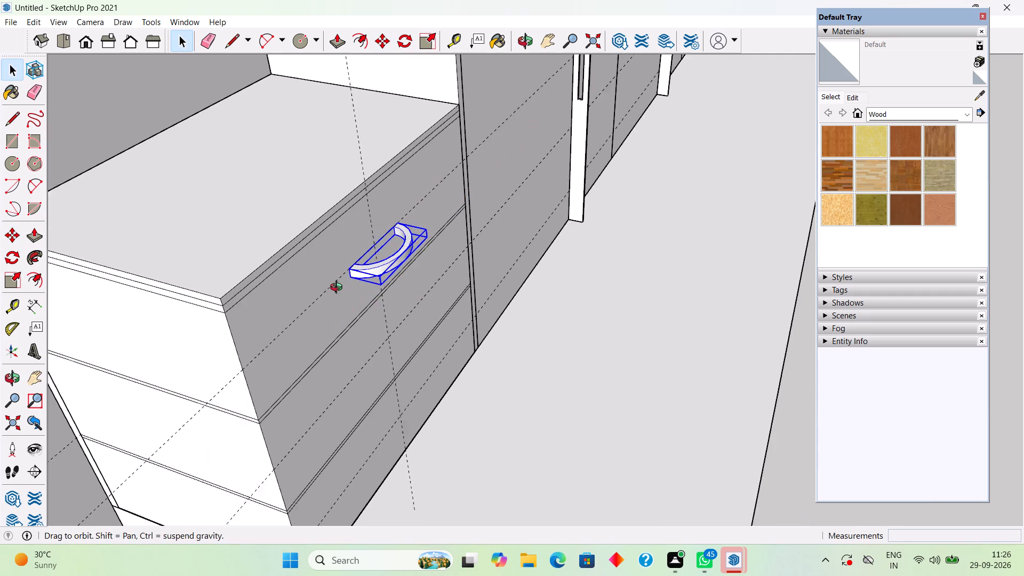
middle_click_drag(339, 289, 309, 203)
scroll(321, 211, "up", 3)
middle_click_drag(349, 289, 349, 261)
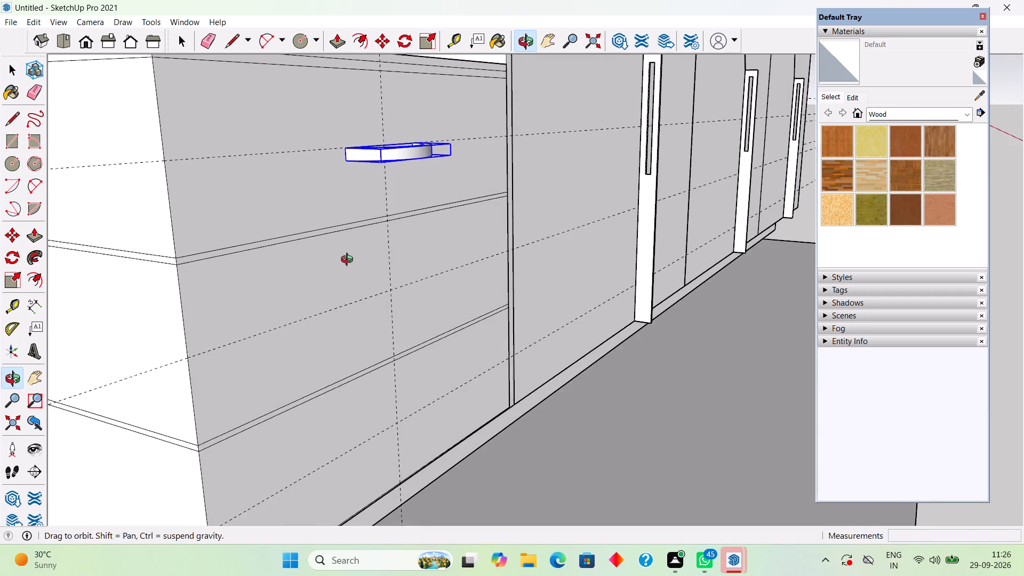
middle_click_drag(349, 261, 357, 259)
scroll(345, 173, "up", 5)
scroll(348, 183, "down", 2)
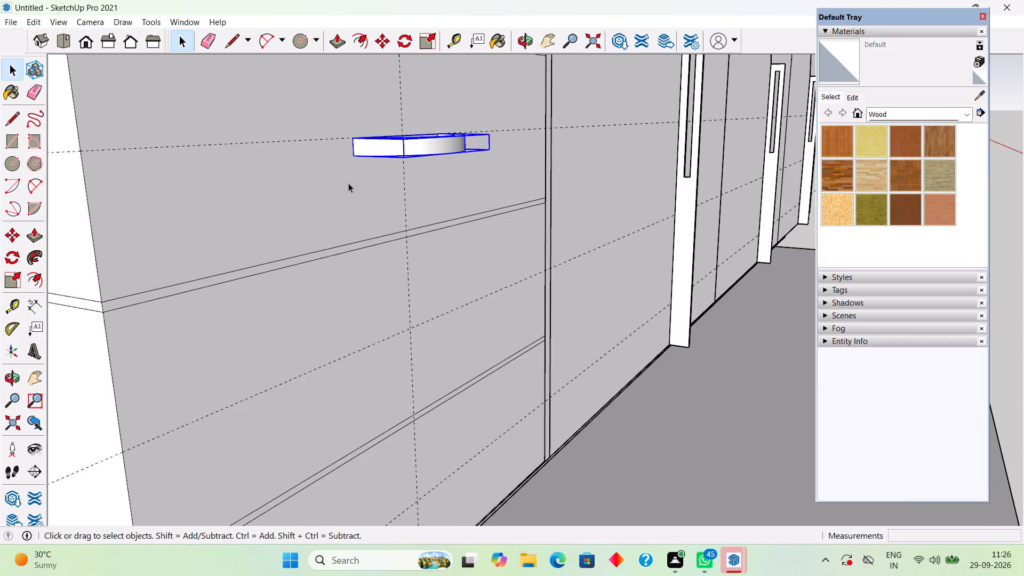
Copy the curved handle about 8 7/8" straight down onto the middle section, aligning its upper back edge with that section's horizontal guide.
key("m")
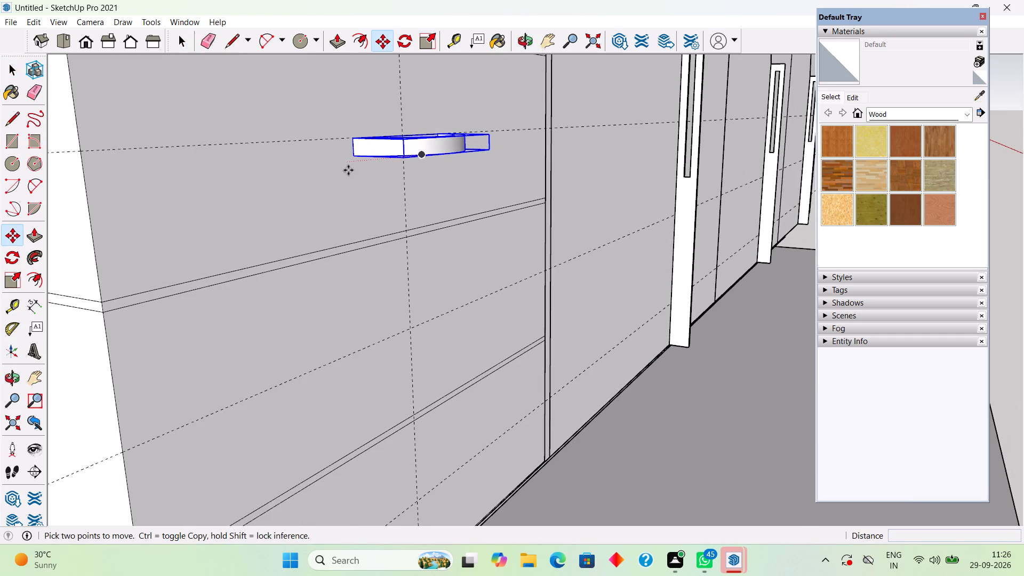
left_click(354, 154)
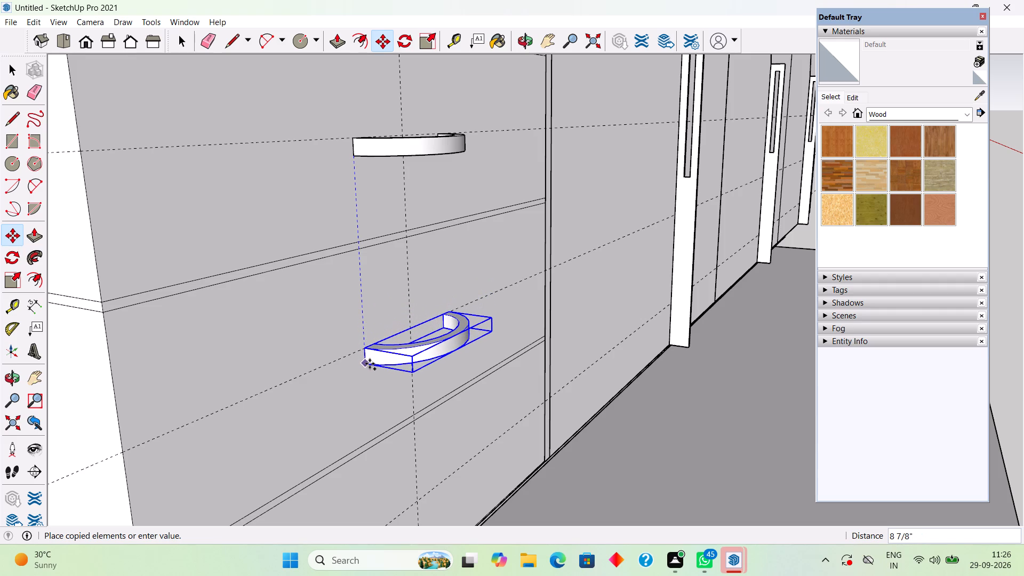
left_click(370, 364)
Copy the middle section's handle about 8 15/16" straight down onto the lowest section, aligning its upper back edge with the horizontal guide.
left_click(370, 364)
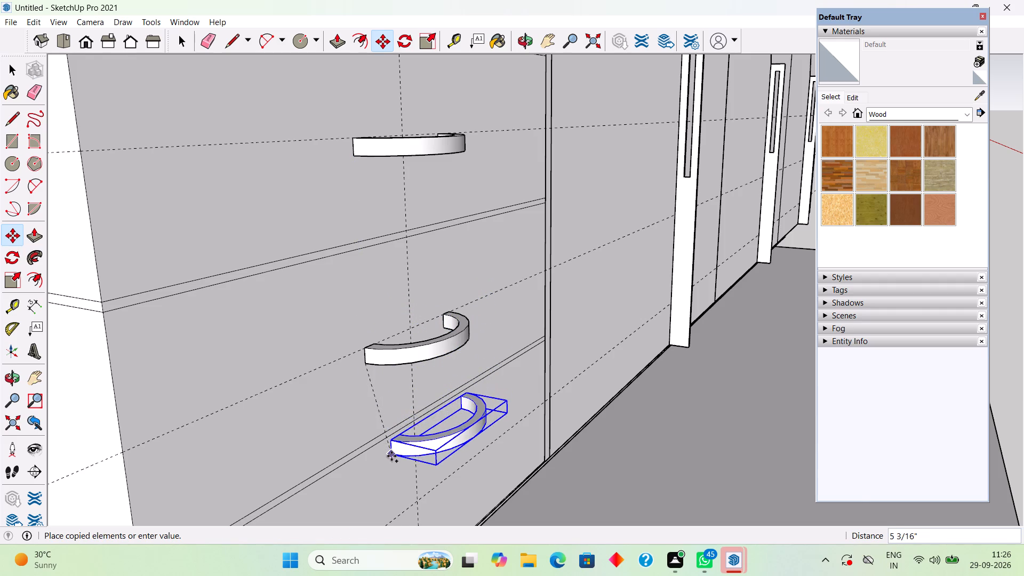
scroll(391, 455, "down", 12)
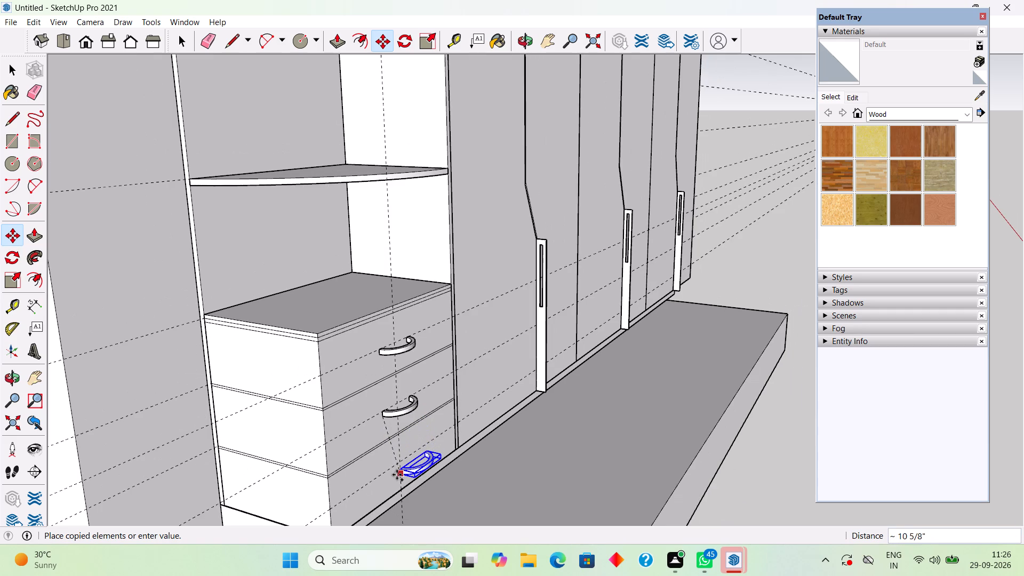
scroll(397, 475, "down", 1)
scroll(397, 475, "up", 15)
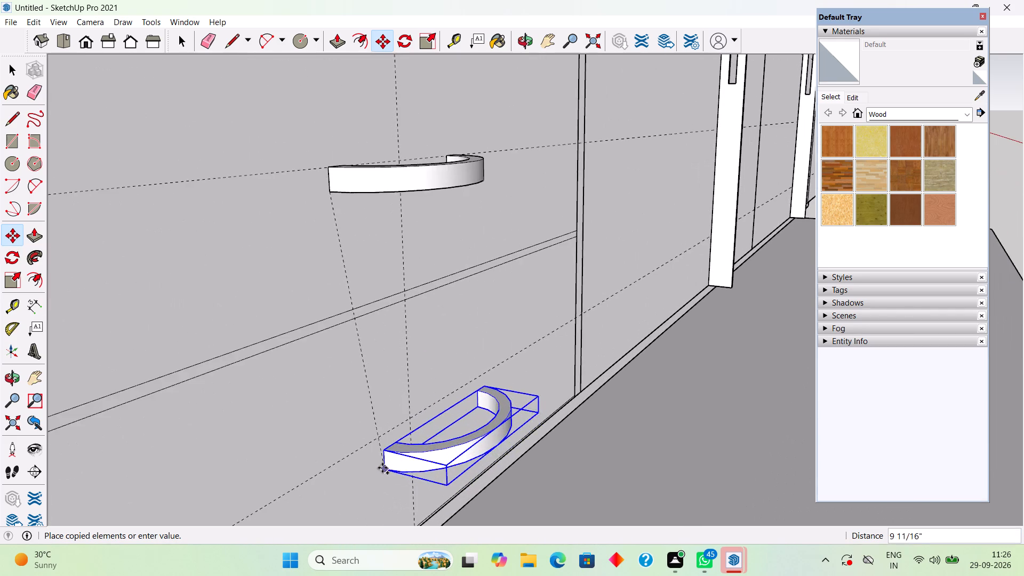
scroll(382, 468, "up", 3)
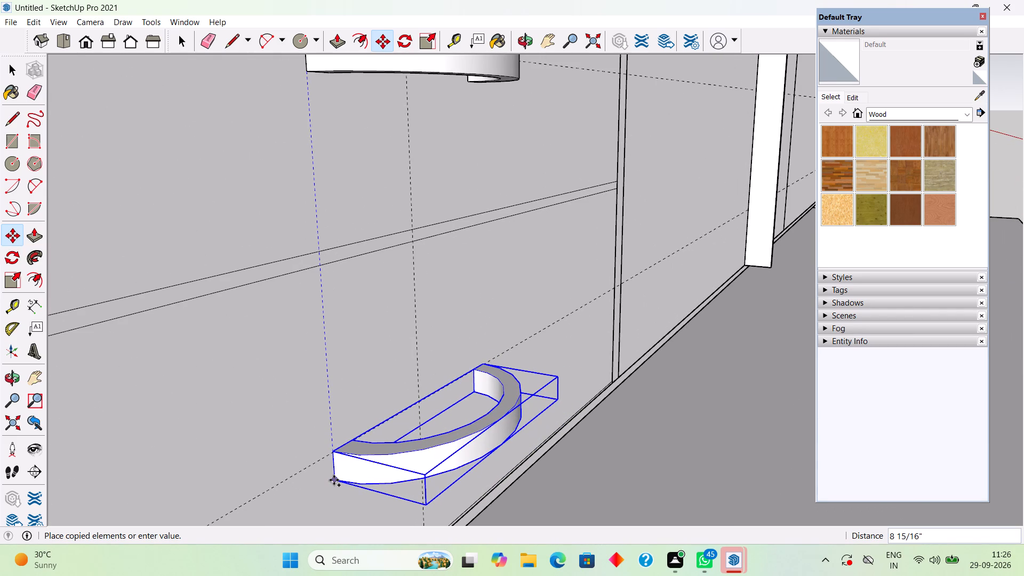
left_click(334, 480)
Examine up close how the lowest handle's back edge aligns with its horizontal and vertical guides, and clear the selection.
scroll(339, 473, "down", 3)
scroll(341, 461, "up", 3)
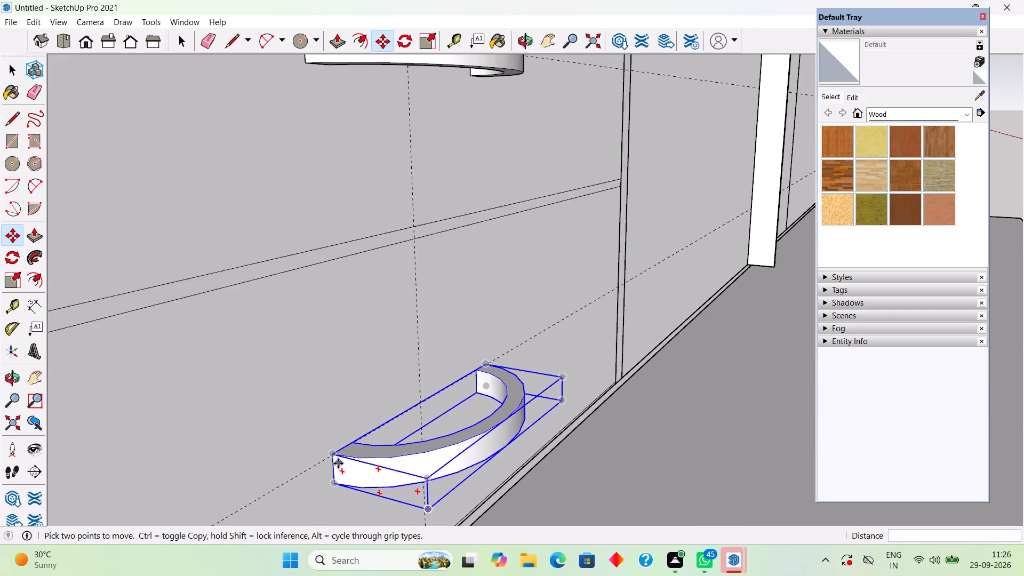
scroll(338, 463, "up", 18)
middle_click_drag(386, 422, 443, 367)
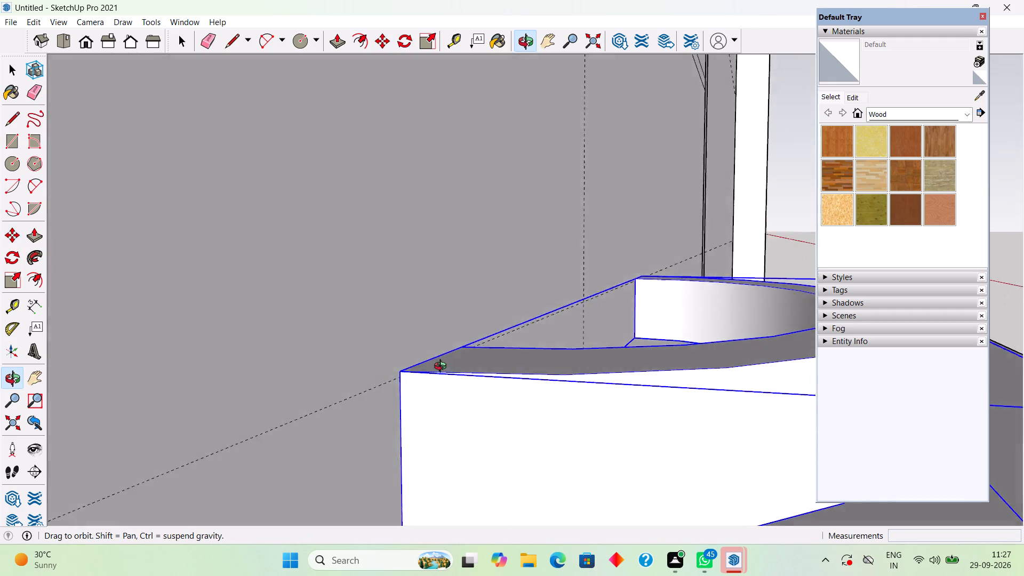
middle_click_drag(443, 367, 421, 410)
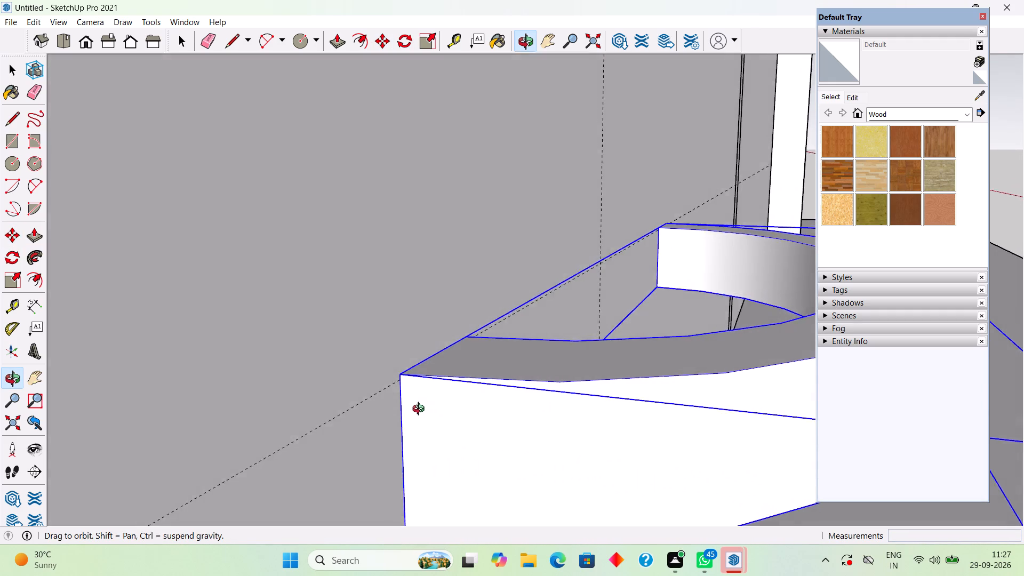
middle_click_drag(421, 410, 384, 435)
scroll(384, 435, "down", 20)
scroll(384, 435, "down", 8)
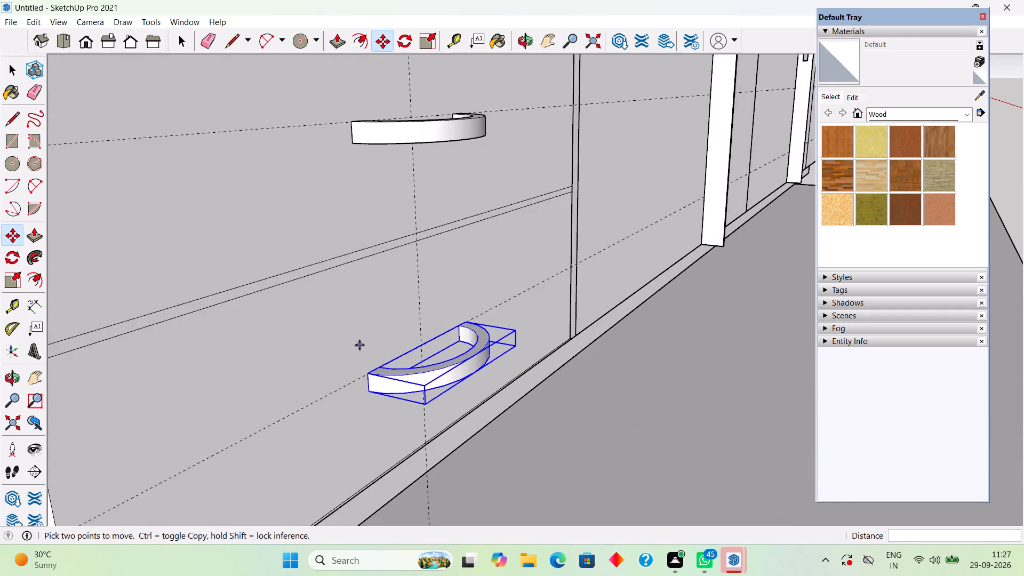
scroll(359, 345, "down", 12)
key("space")
scroll(362, 332, "down", 4)
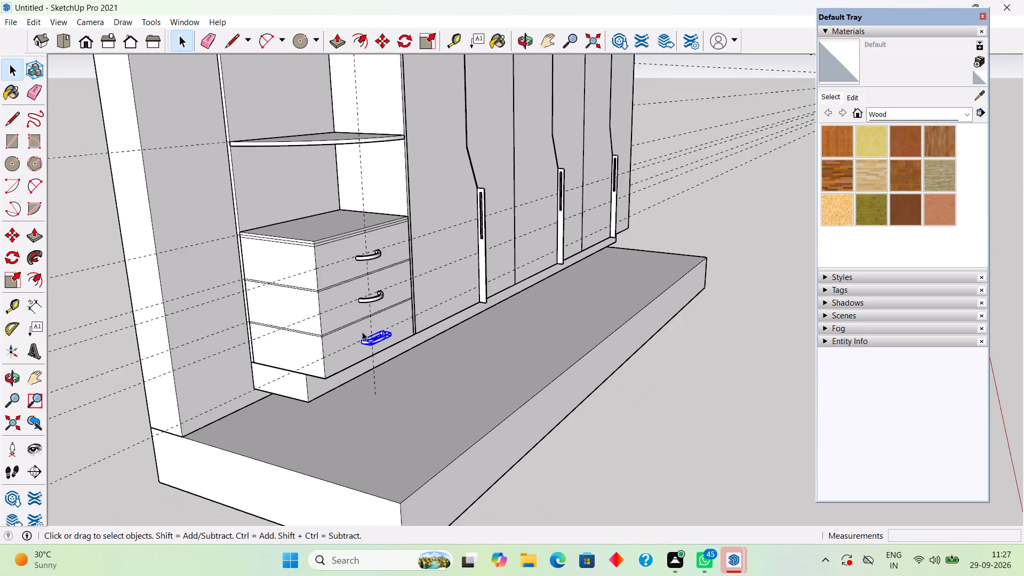
scroll(362, 330, "down", 5)
left_click(493, 424)
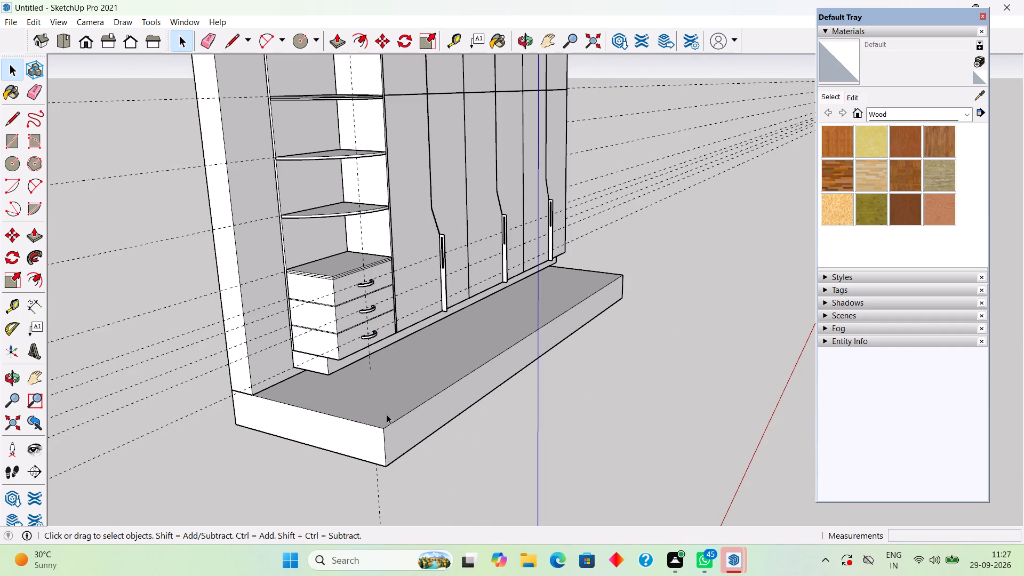
Examine the three curved handles from the front for even spacing and centring on their sections.
scroll(239, 339, "down", 1)
middle_click_drag(254, 328, 69, 321)
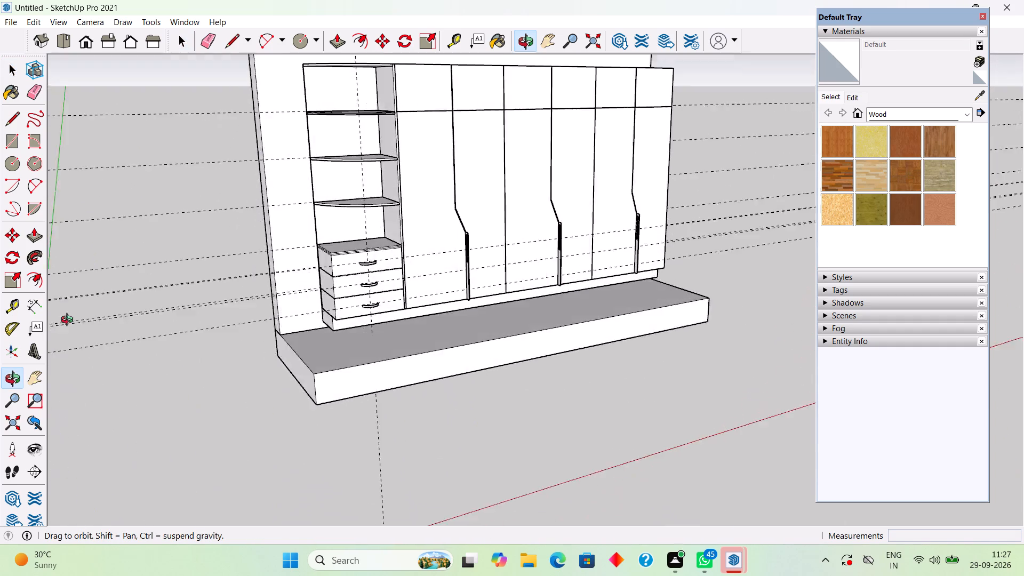
middle_click_drag(69, 321, 41, 308)
scroll(291, 254, "up", 3)
middle_click_drag(437, 285, 345, 333)
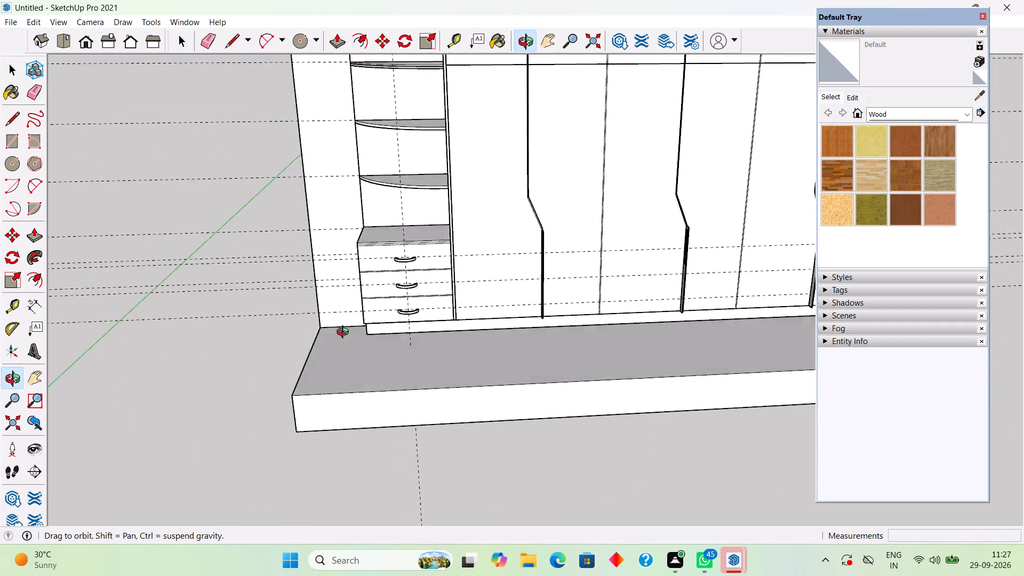
middle_click_drag(345, 333, 339, 223)
scroll(339, 223, "up", 1)
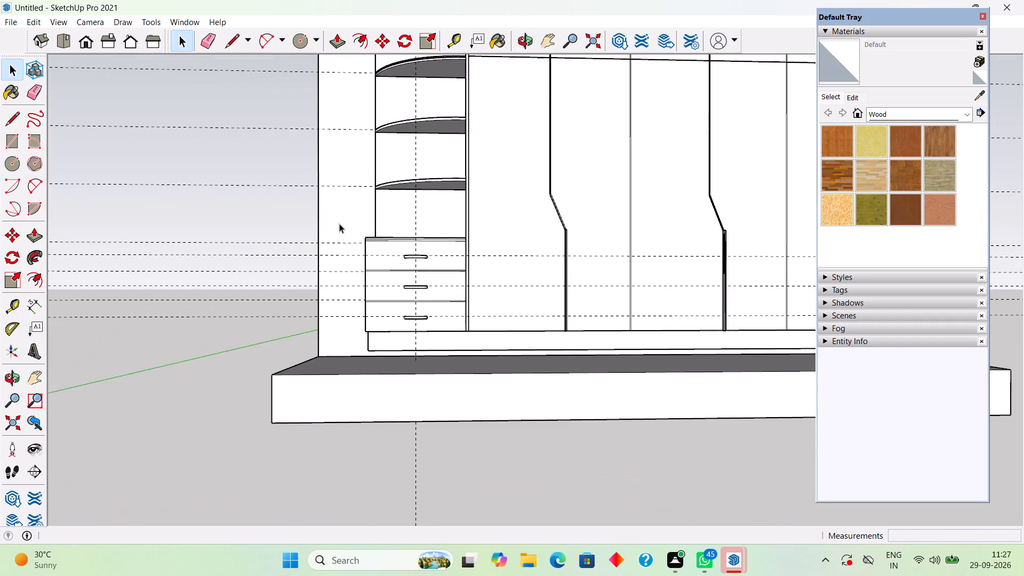
scroll(339, 223, "down", 3)
scroll(277, 154, "down", 3)
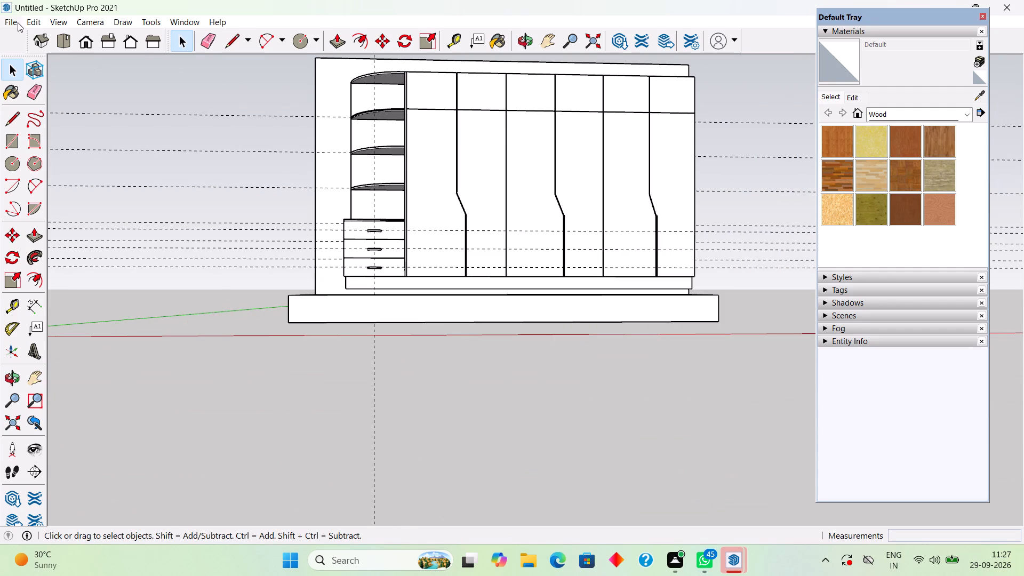
Delete all guides from the model.
left_click(30, 23)
left_click(70, 140)
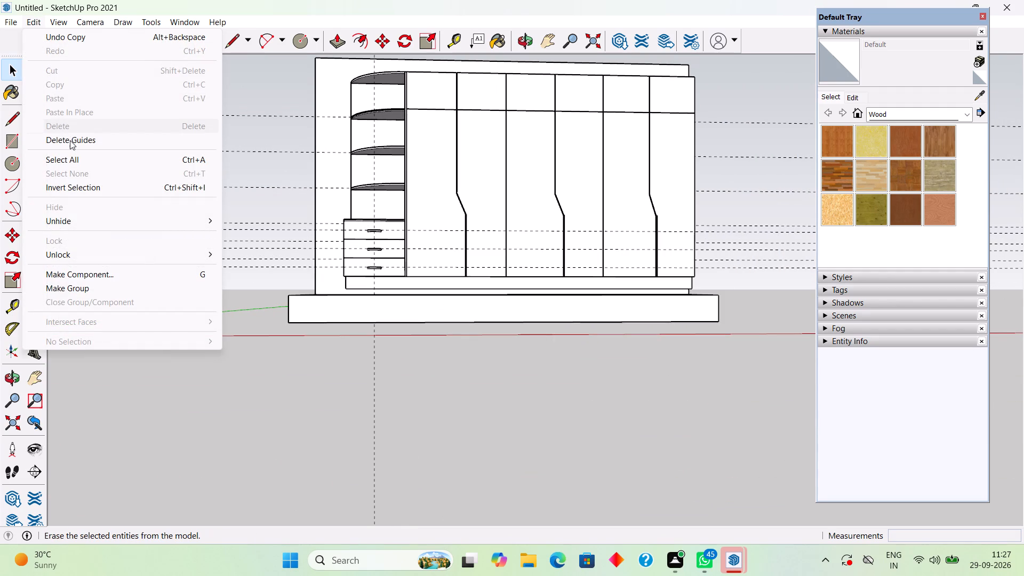
Examine the whole cabinet from several angles, covering the curved shelves, handled sections and slotted handle strips.
middle_click_drag(441, 207, 476, 295)
scroll(476, 295, "down", 8)
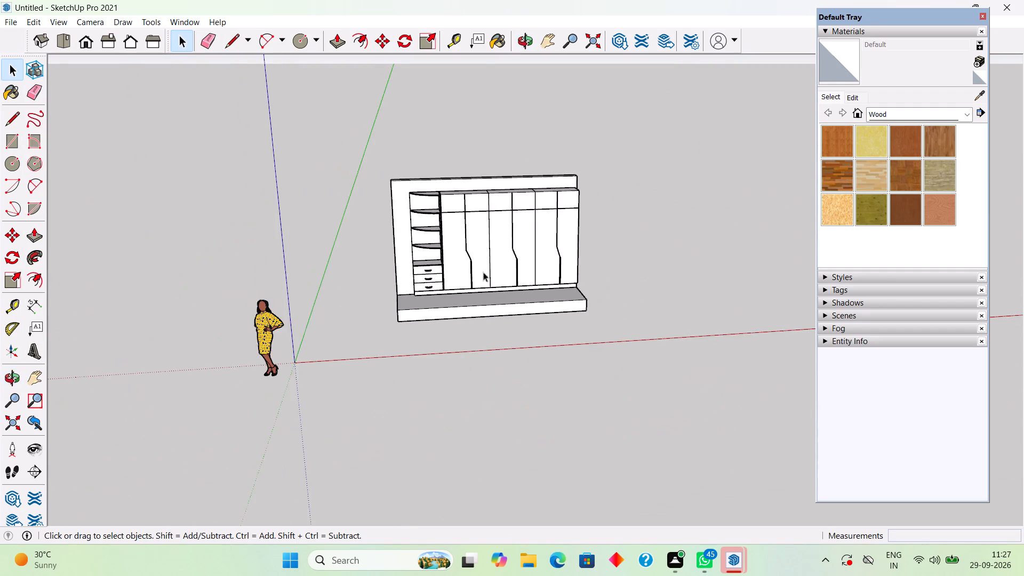
scroll(543, 213, "up", 7)
middle_click_drag(573, 214, 669, 205)
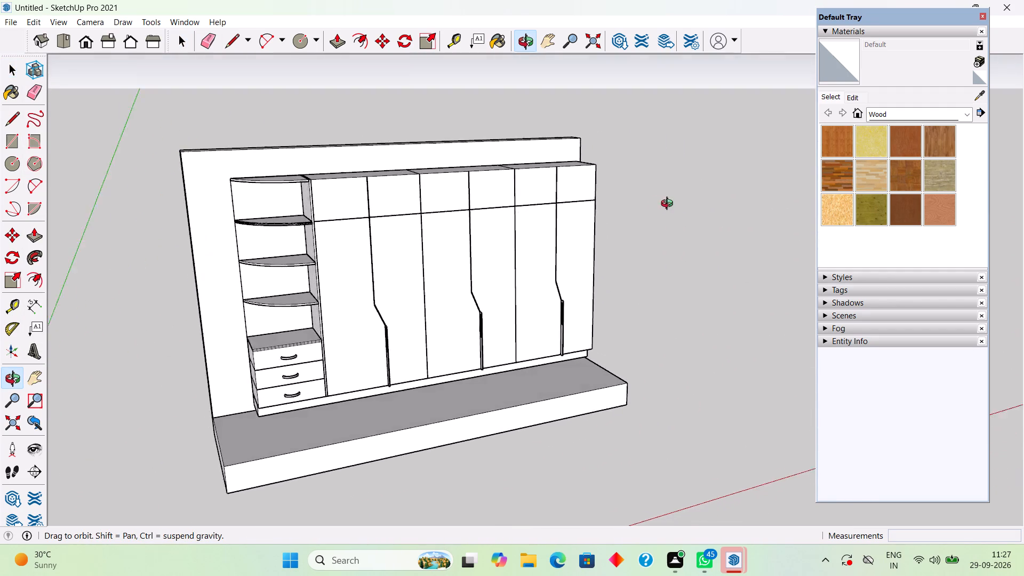
middle_click_drag(669, 205, 690, 268)
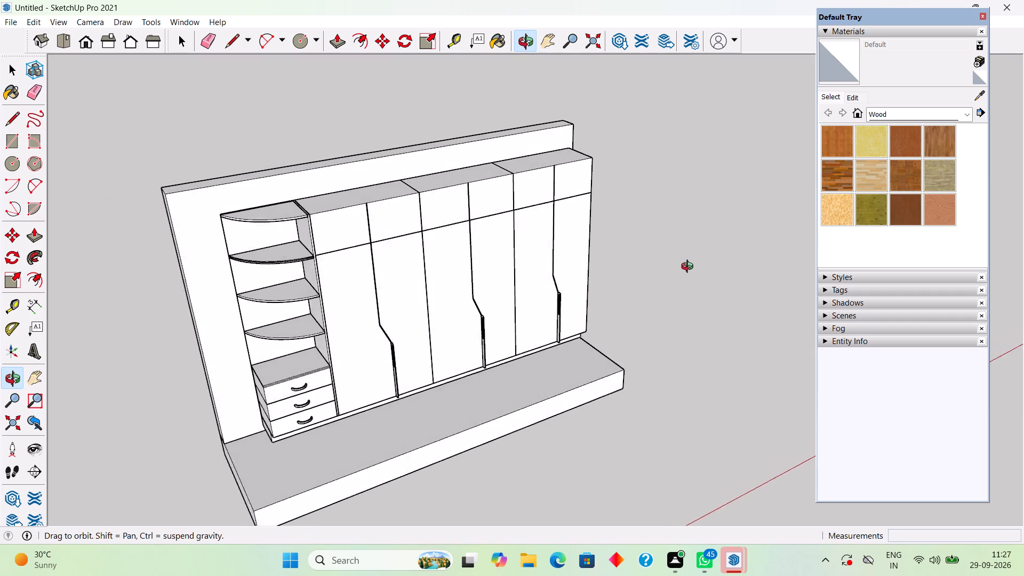
middle_click_drag(690, 268, 686, 268)
scroll(620, 279, "up", 1)
scroll(515, 323, "up", 2)
scroll(433, 321, "down", 3)
middle_click_drag(138, 341, 129, 318)
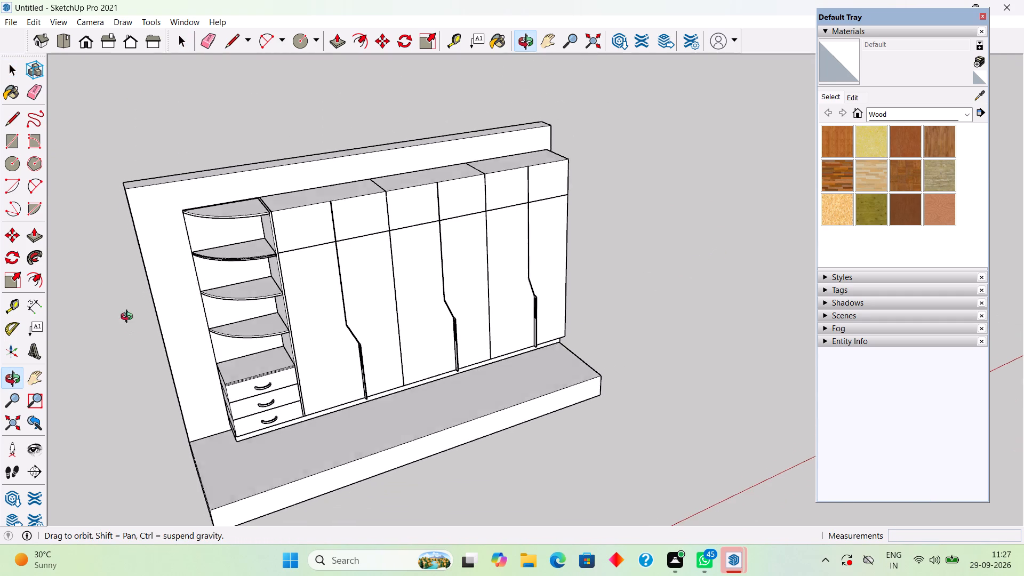
middle_click_drag(129, 318, 65, 262)
scroll(185, 278, "up", 4)
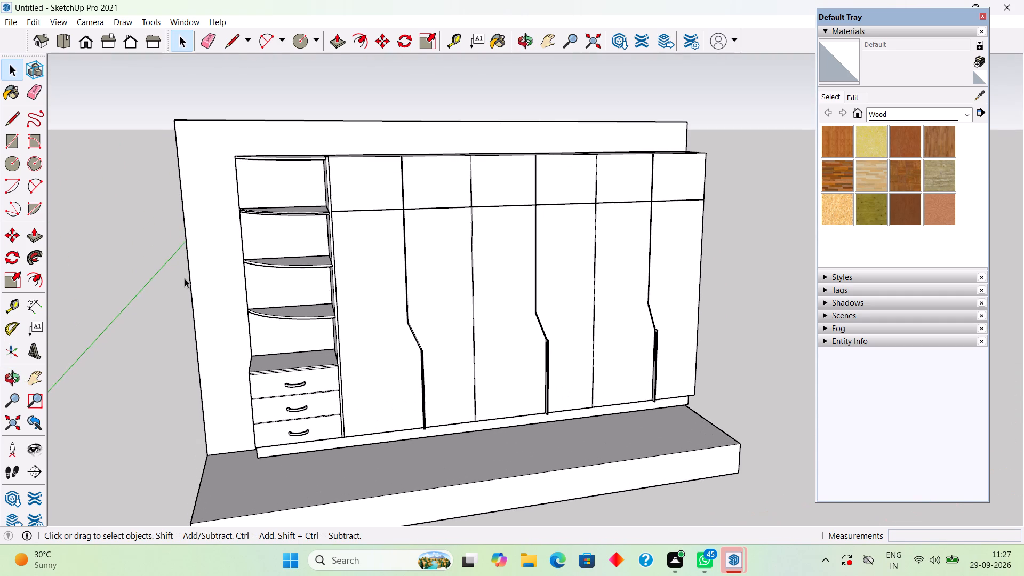
middle_click_drag(183, 275, 150, 233)
scroll(166, 251, "up", 3)
middle_click_drag(210, 270, 212, 273)
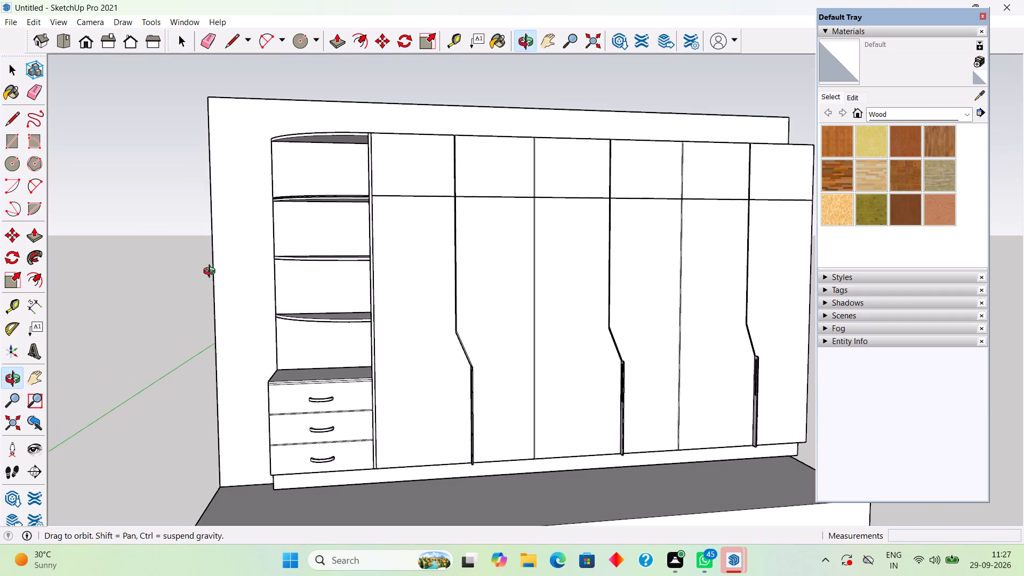
middle_click_drag(212, 273, 218, 333)
scroll(279, 344, "up", 1)
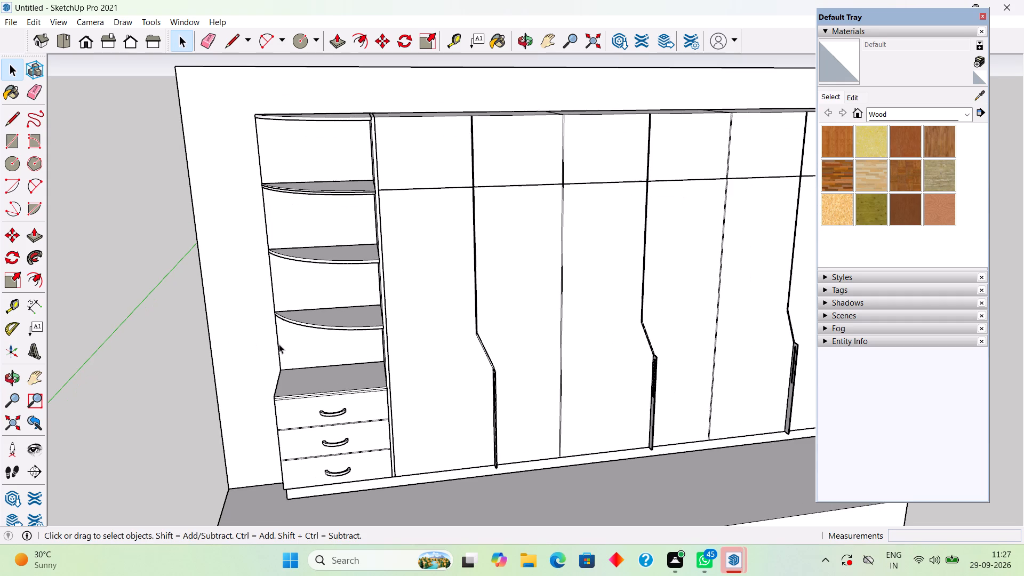
scroll(279, 347, "down", 3)
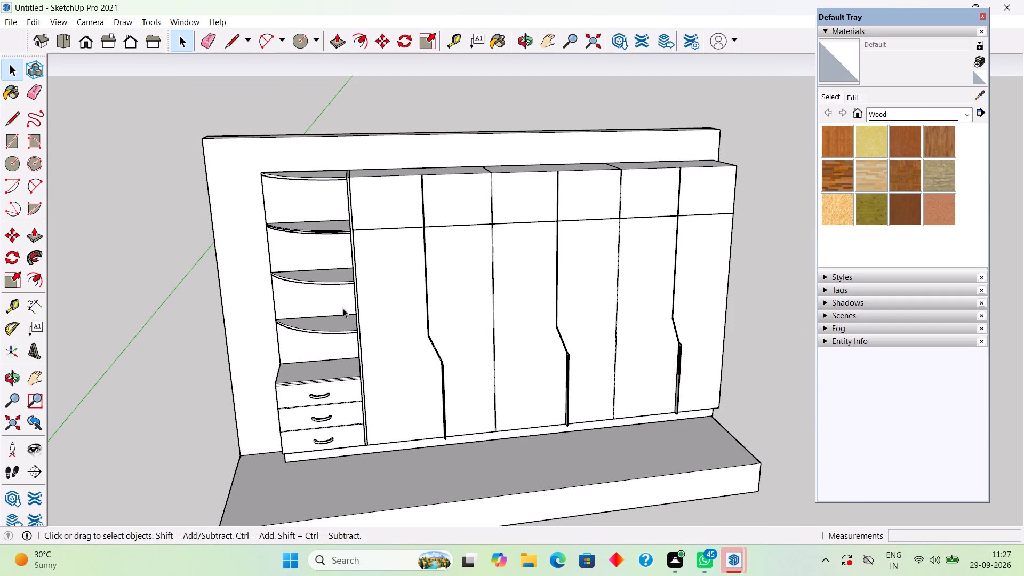
Examine the first bay's upper doors where their vertical gap meets the horizontal joint.
scroll(454, 188, "up", 6)
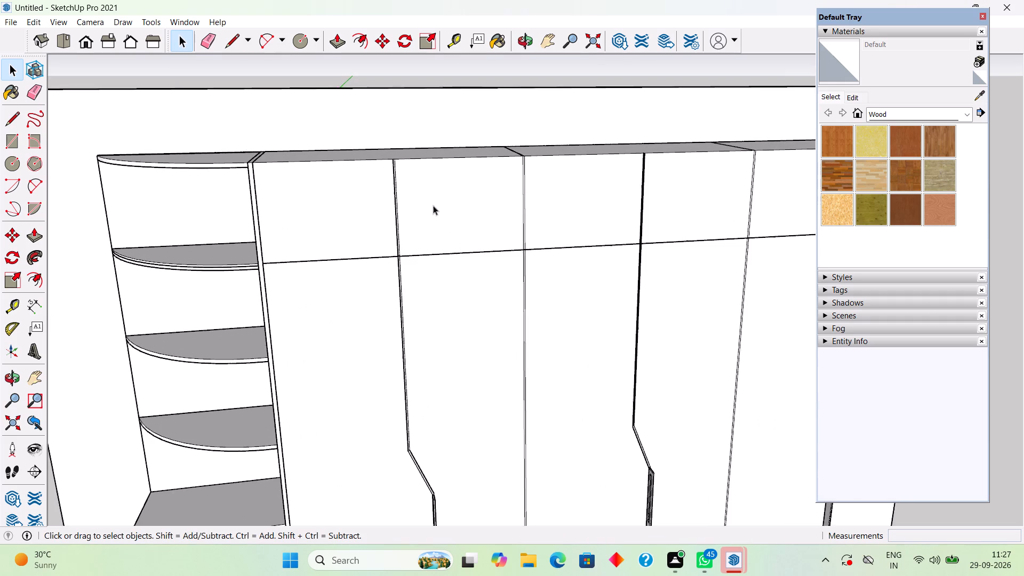
scroll(370, 210, "up", 3)
scroll(417, 223, "up", 1)
middle_click_drag(417, 223, 412, 260)
scroll(412, 250, "up", 4)
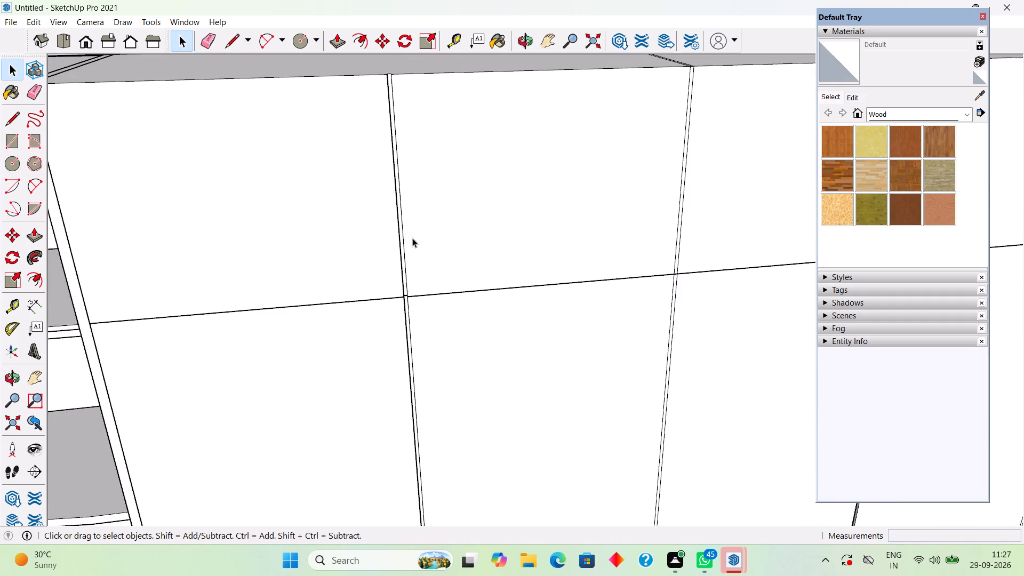
scroll(412, 238, "up", 1)
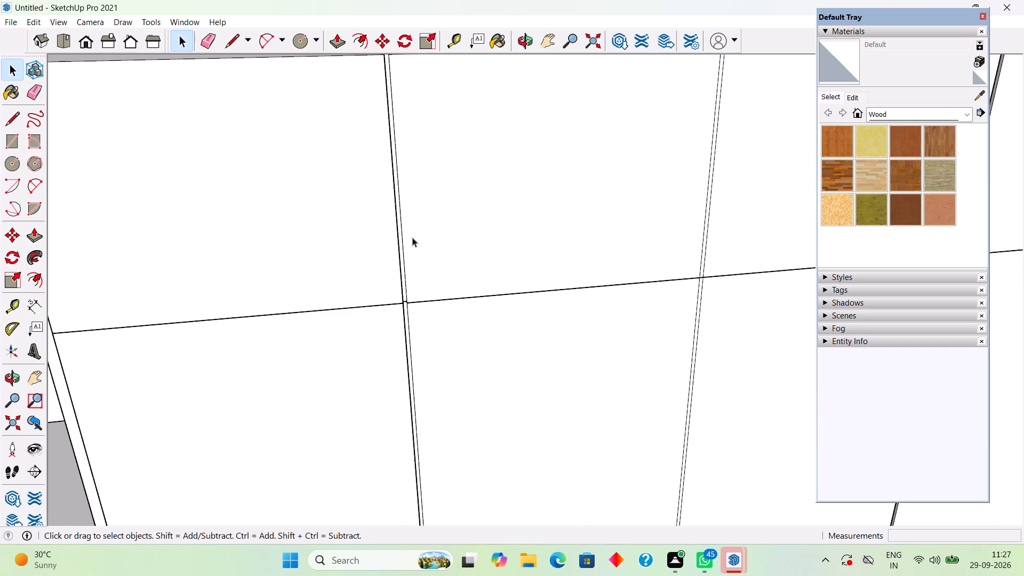
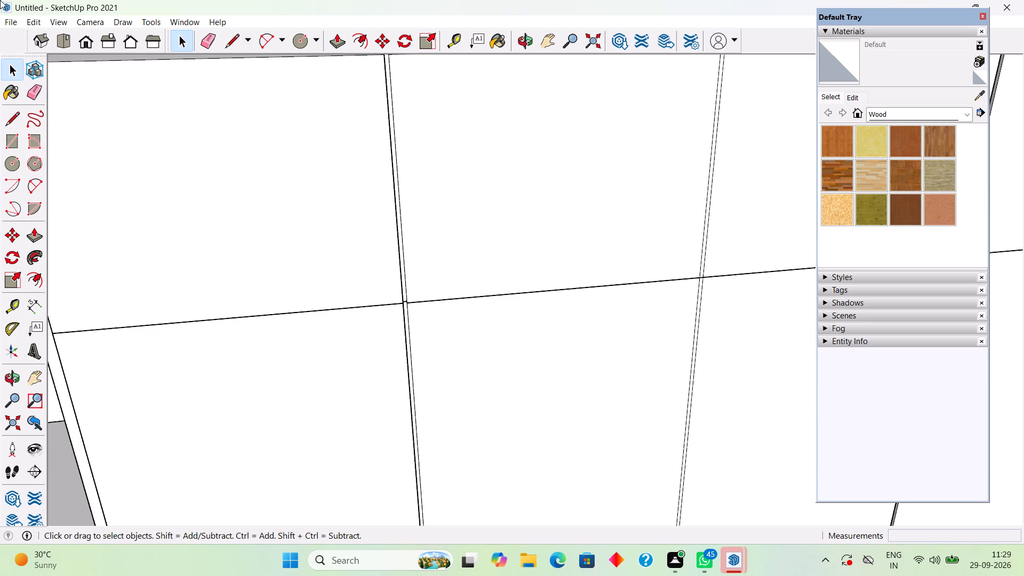
Examine the wardrobe's upper door fronts and the vertical gaps between them from several angles.
scroll(0, 0, "down", 6)
scroll(214, 186, "down", 9)
scroll(243, 239, "up", 1)
scroll(244, 240, "down", 1)
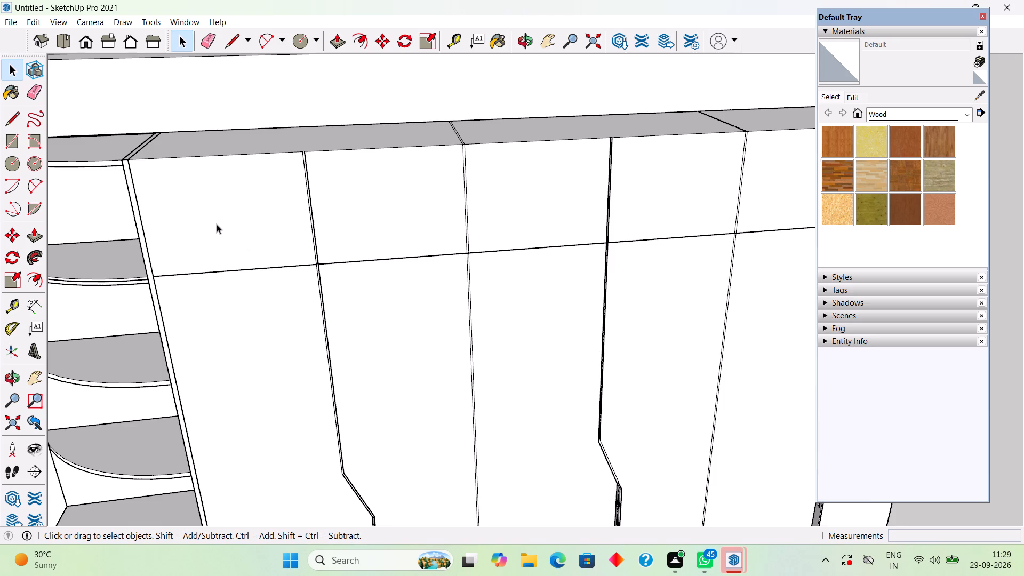
middle_click_drag(222, 240, 338, 239)
scroll(420, 252, "up", 2)
scroll(420, 252, "down", 2)
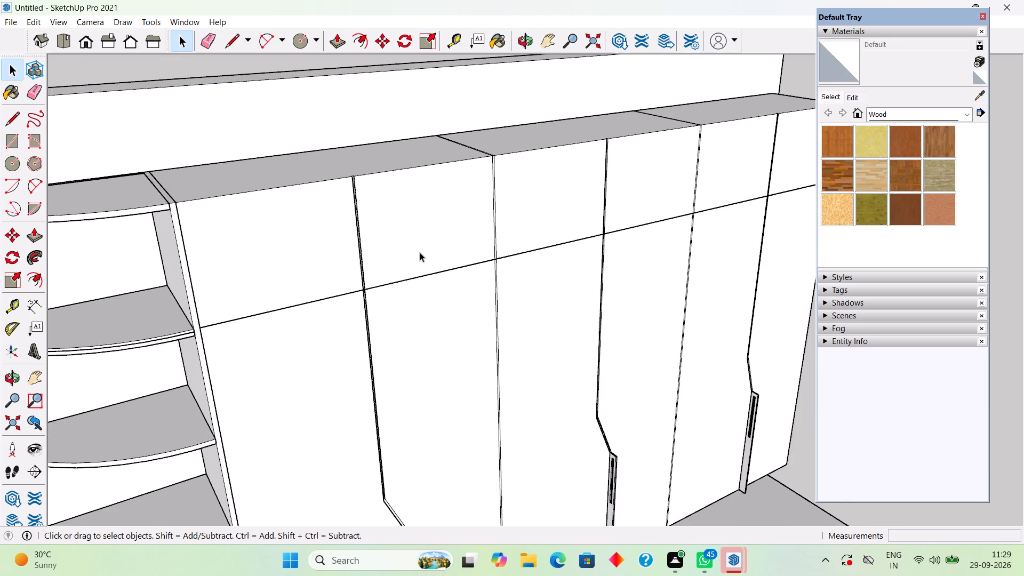
scroll(420, 252, "down", 11)
left_click(342, 135)
scroll(393, 263, "up", 5)
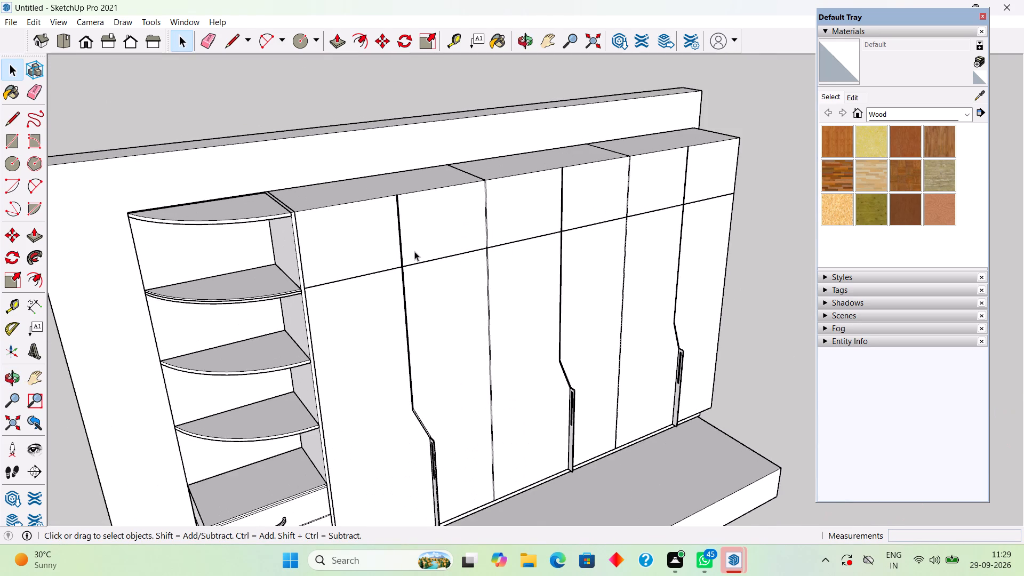
scroll(417, 250, "up", 4)
scroll(354, 222, "up", 3)
scroll(407, 241, "up", 4)
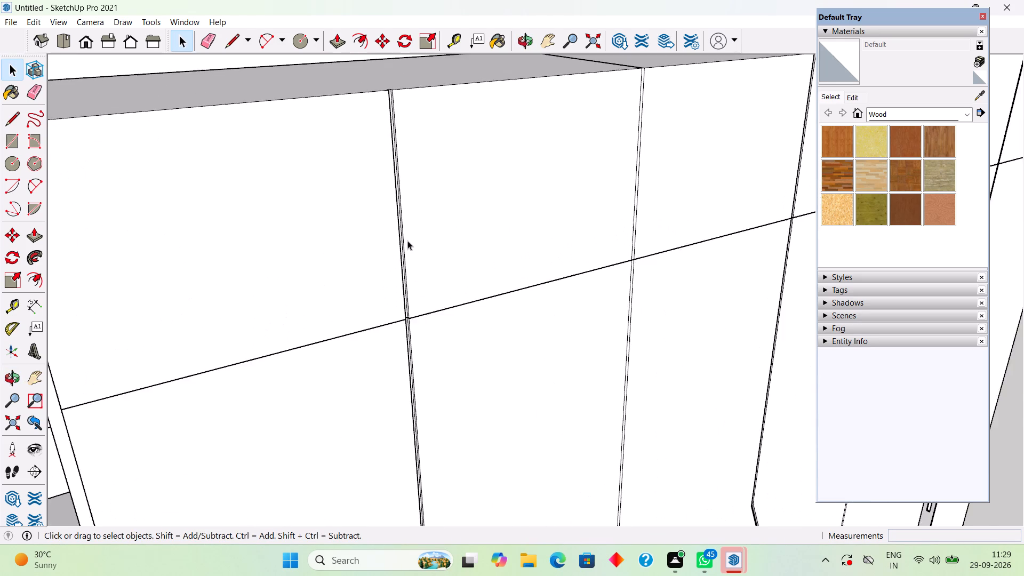
scroll(407, 241, "up", 6)
middle_click_drag(411, 242, 474, 253)
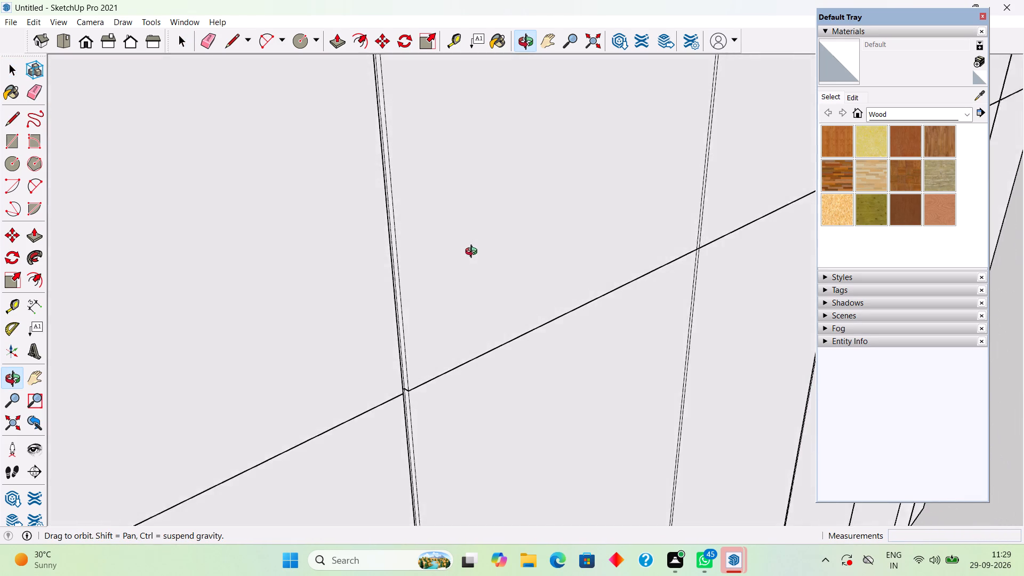
middle_click_drag(474, 253, 511, 252)
middle_click(510, 252)
middle_click(511, 255)
scroll(473, 254, "down", 6)
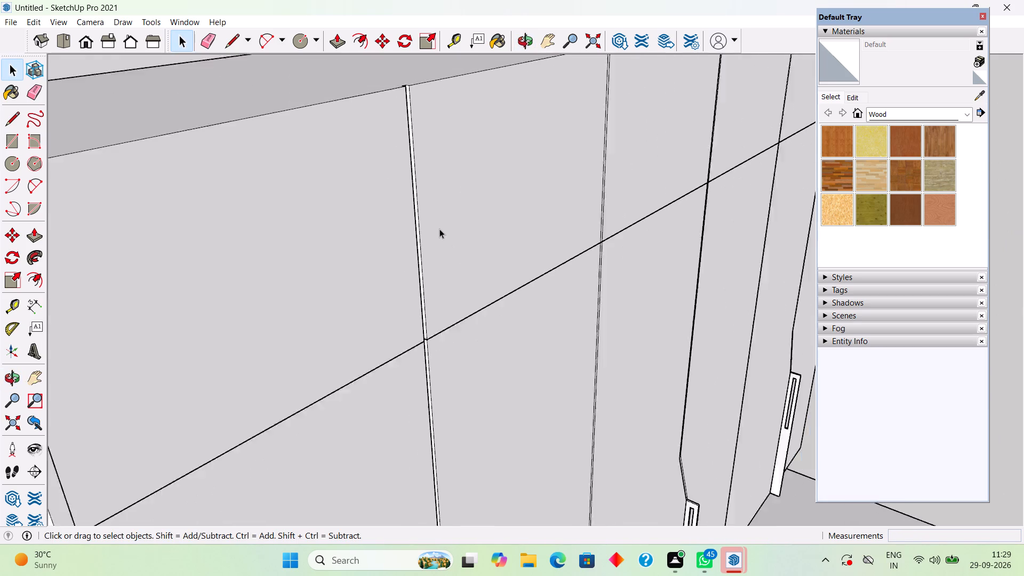
scroll(439, 229, "down", 1)
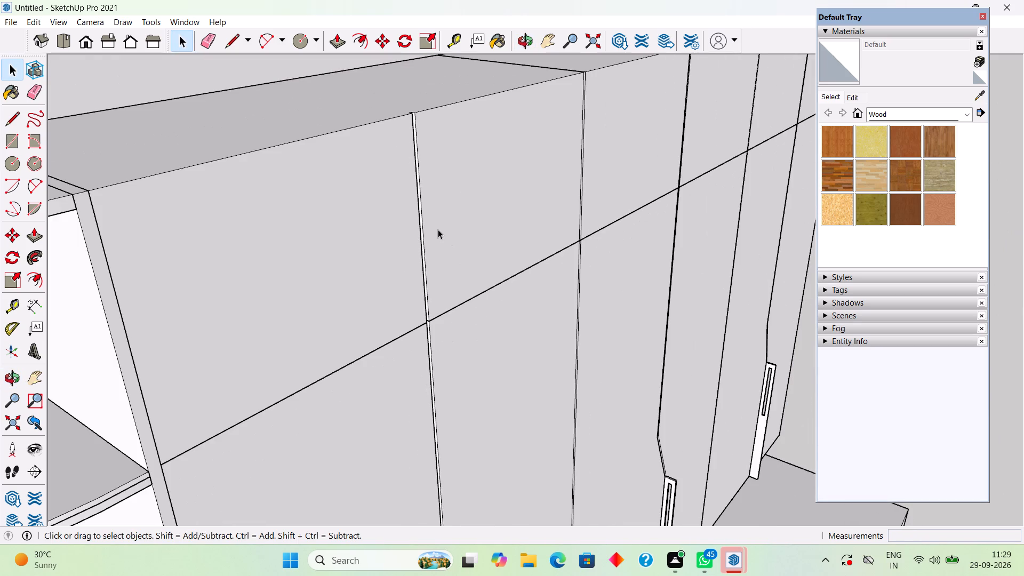
scroll(438, 229, "down", 6)
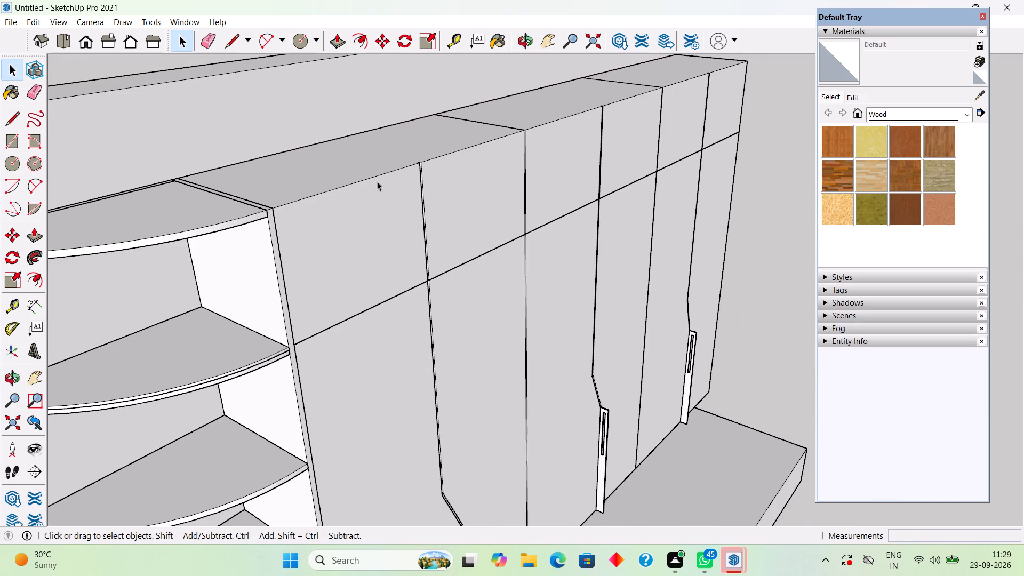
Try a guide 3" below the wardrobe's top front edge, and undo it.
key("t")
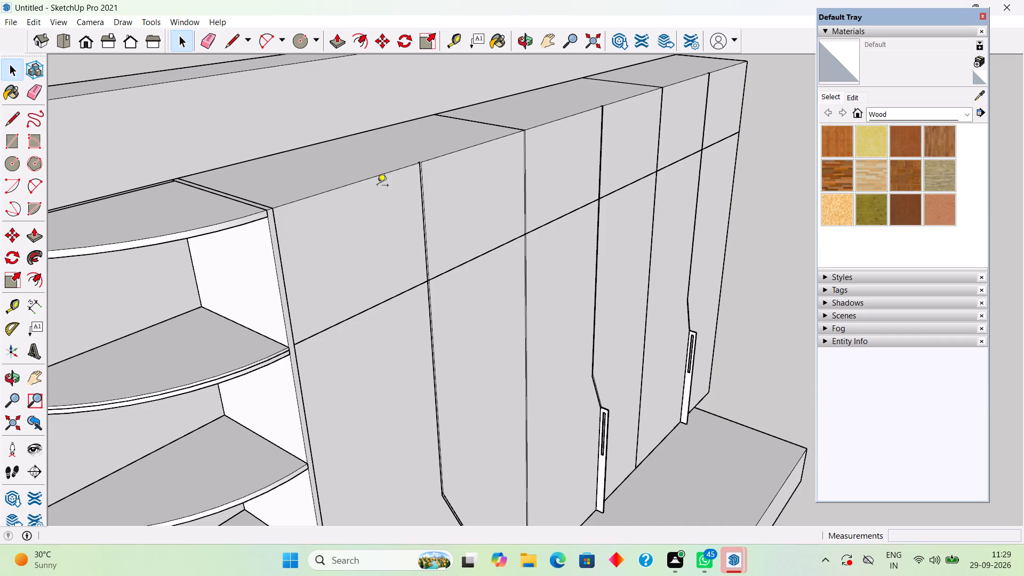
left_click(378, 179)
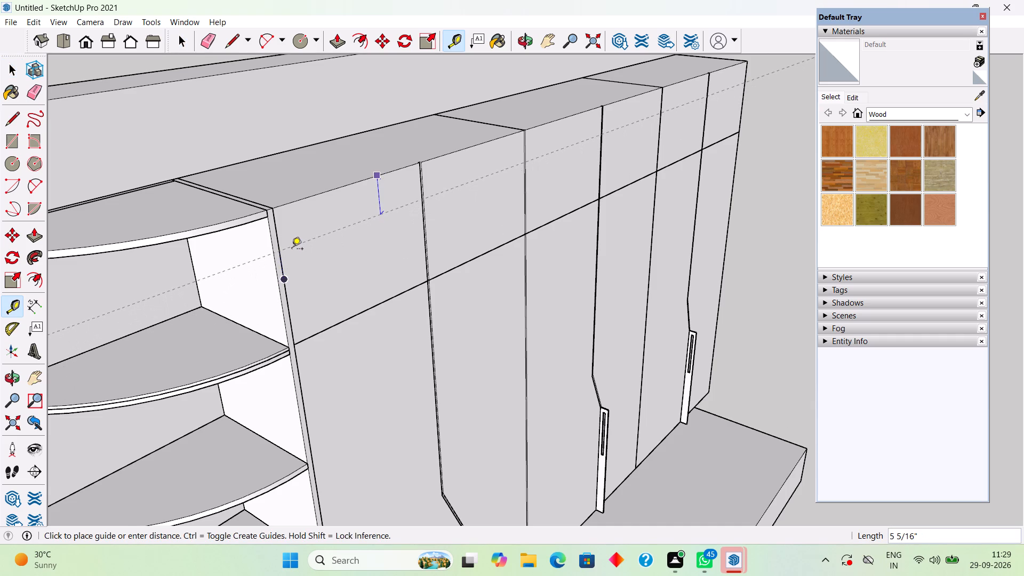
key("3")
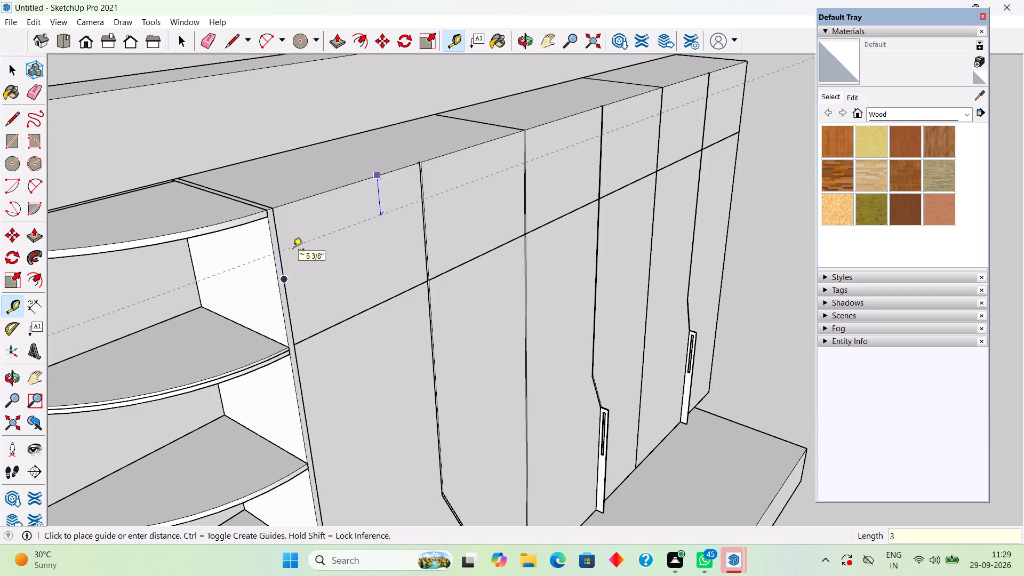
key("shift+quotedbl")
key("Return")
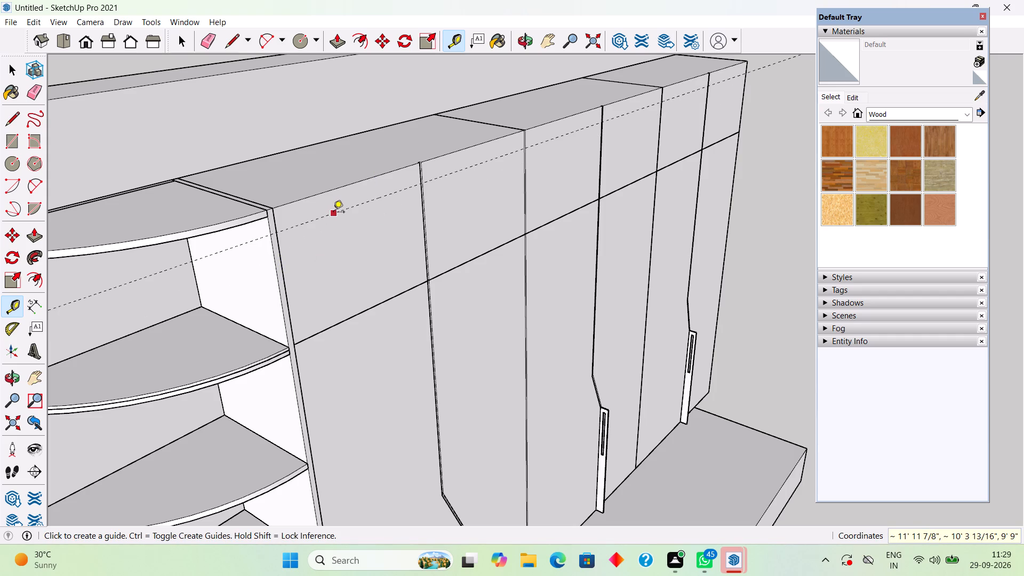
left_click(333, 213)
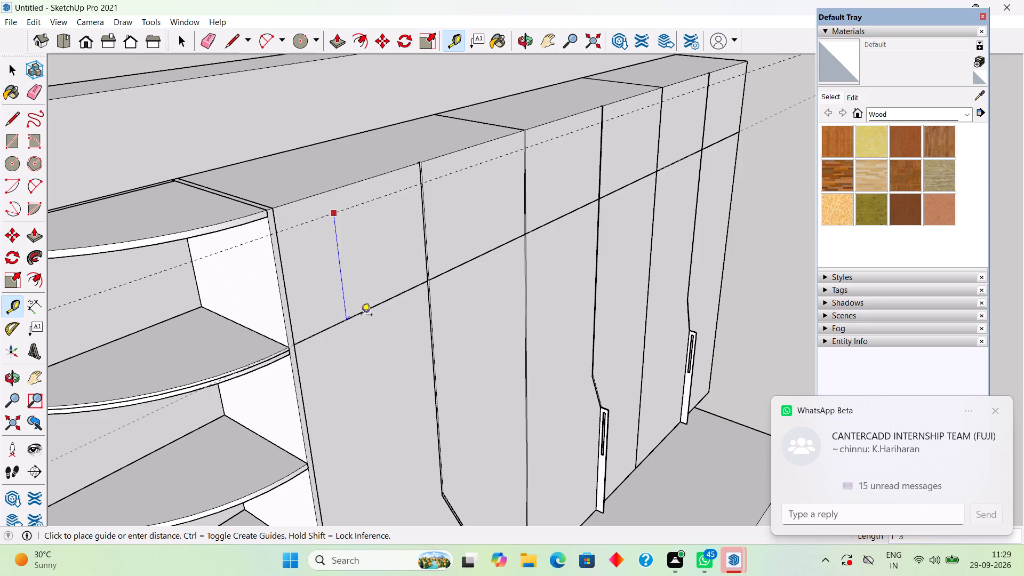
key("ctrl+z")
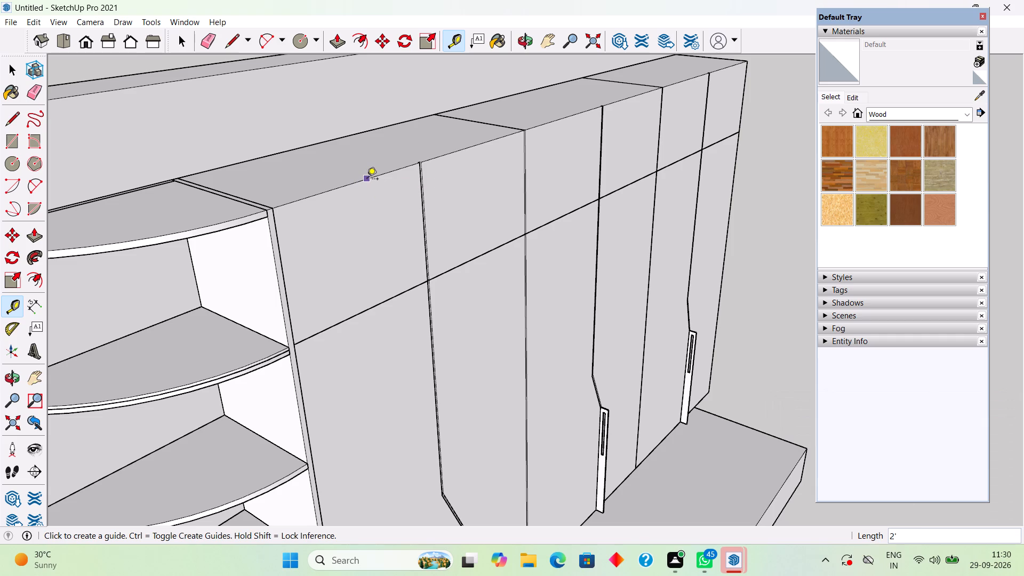
Place two horizontal guides on the upper doors: 6" below the wardrobe's top front edge and 6" above the upper doors' bottom line.
left_click(373, 181)
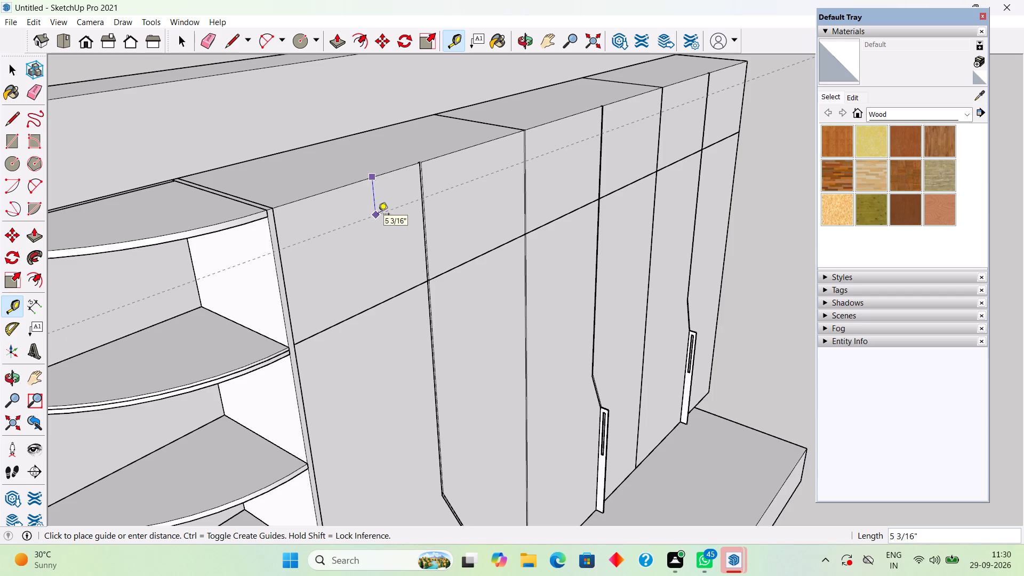
type("4.5")
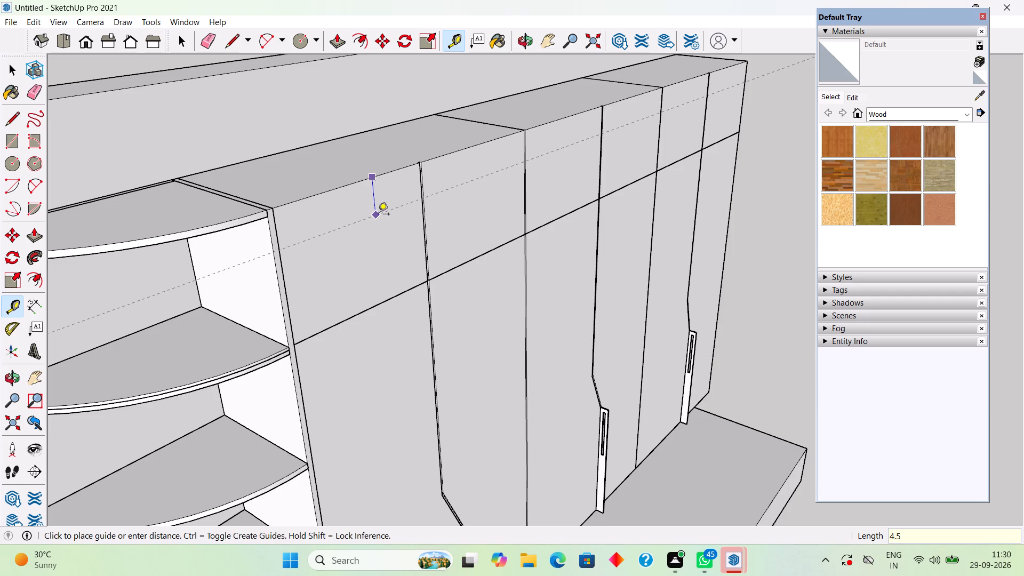
key("BackSpace")
key("BackSpace")
key("BackSpace")
type("6\"")
key("Return")
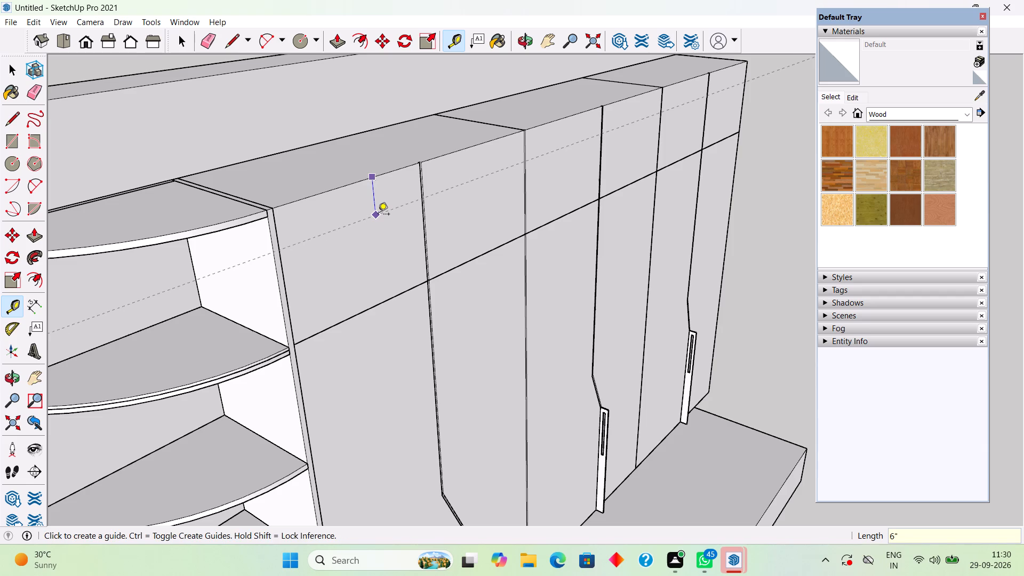
left_click(393, 300)
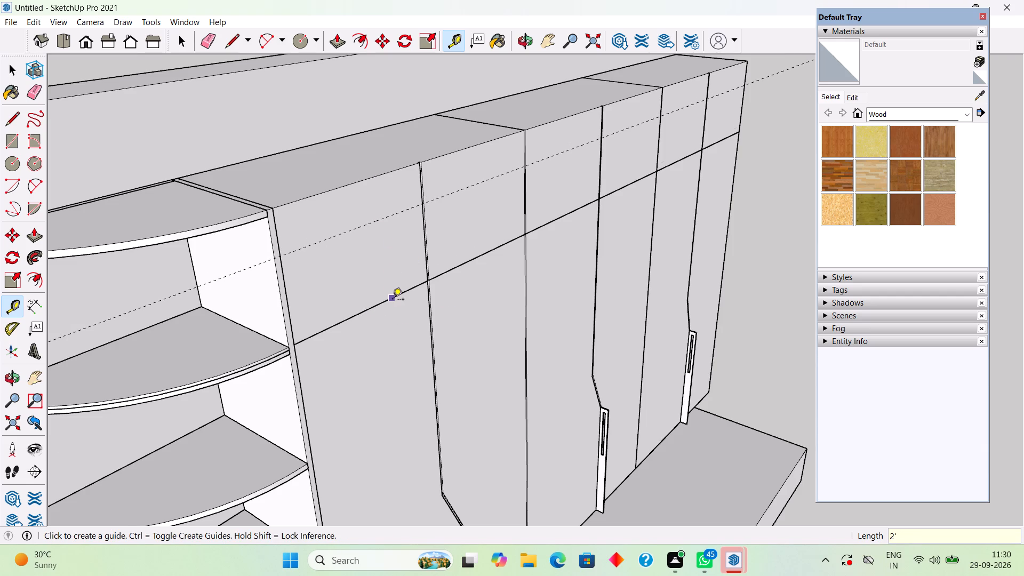
type("6\"")
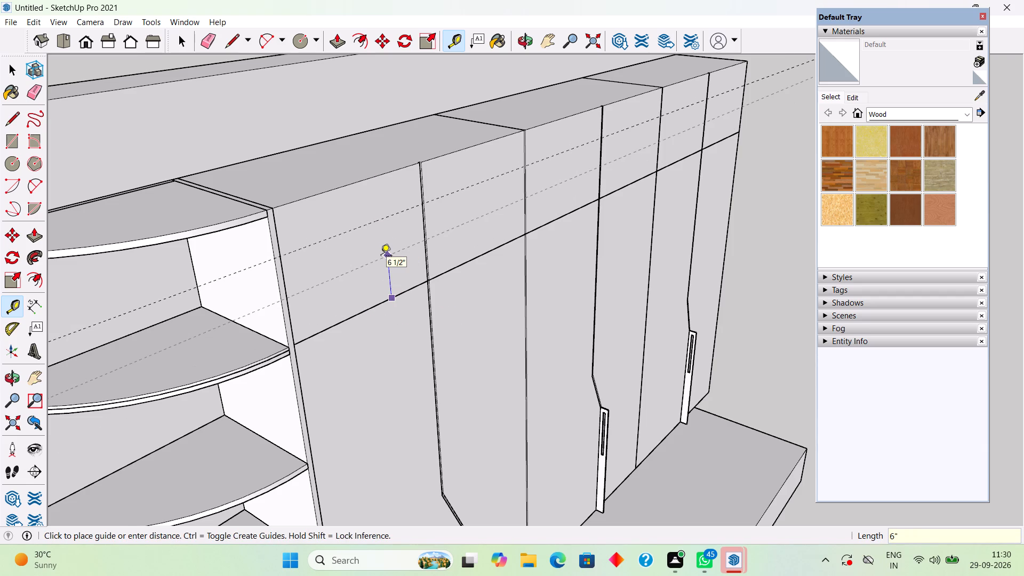
key("Return")
key("space")
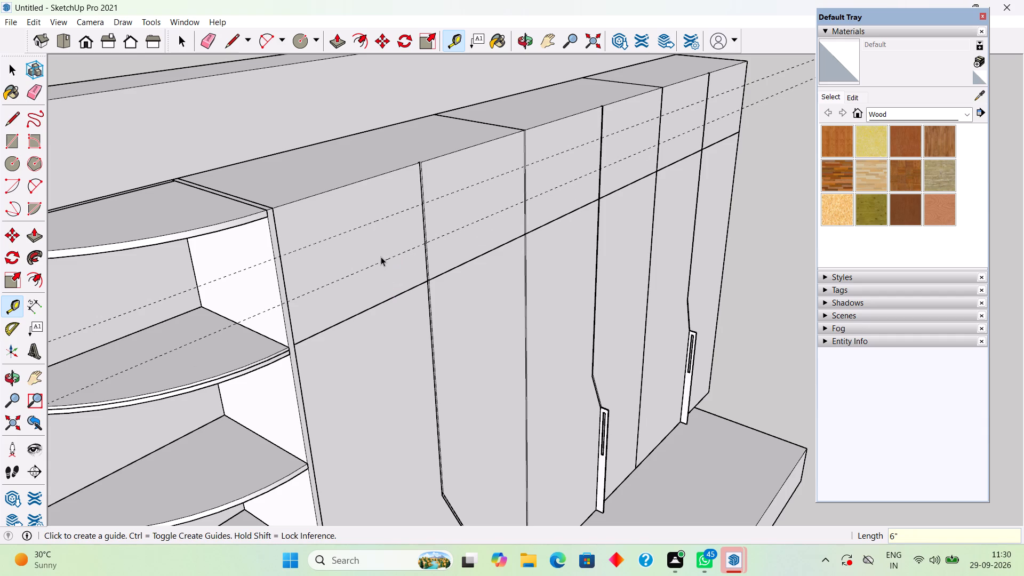
Draw a rectangle about 13/16" by 6" between the two guides, against the gap between the first two upper doors.
scroll(507, 221, "up", 7)
scroll(340, 206, "up", 2)
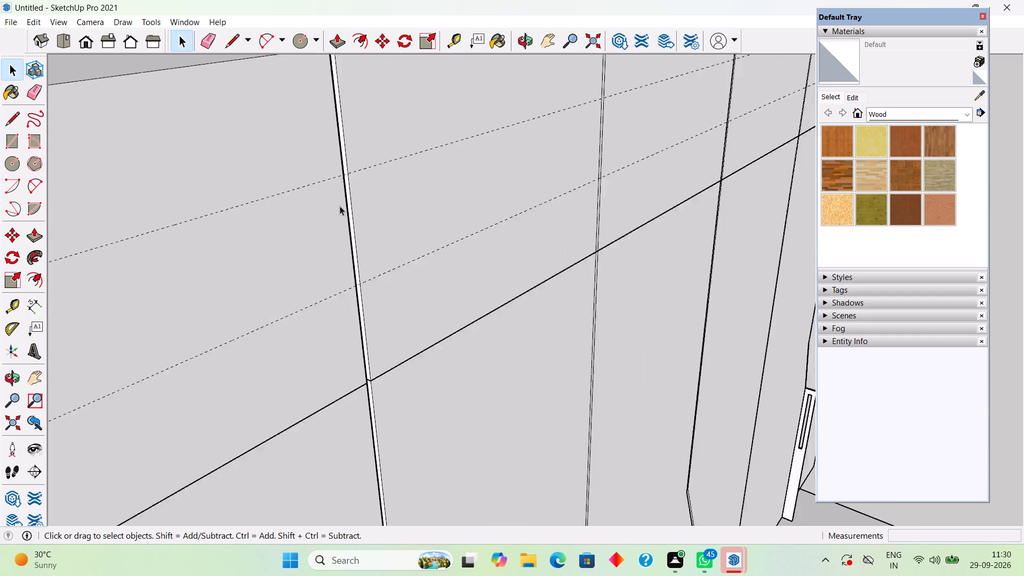
scroll(340, 206, "up", 1)
middle_click_drag(357, 180, 313, 199)
scroll(354, 159, "up", 10)
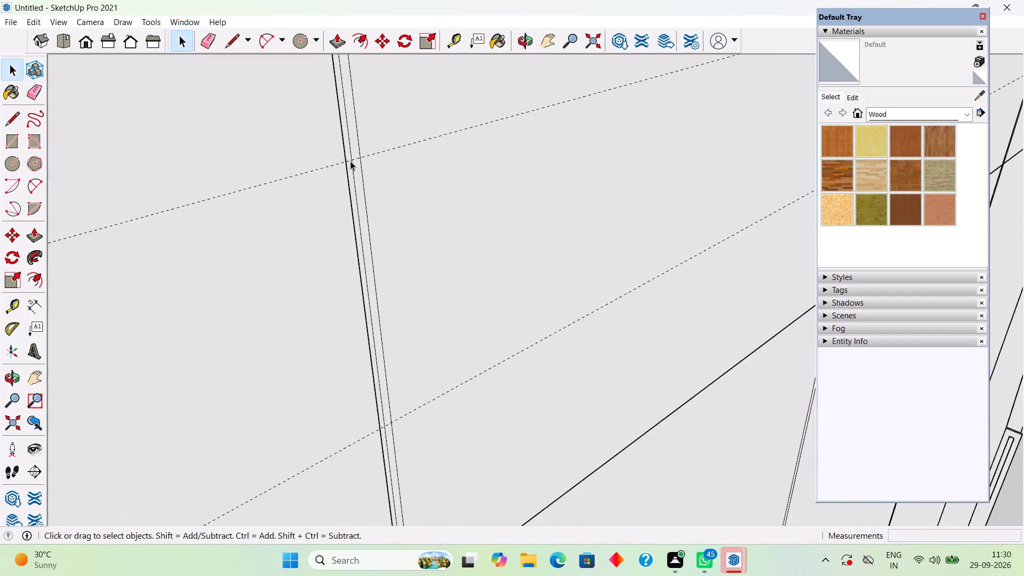
scroll(350, 161, "up", 4)
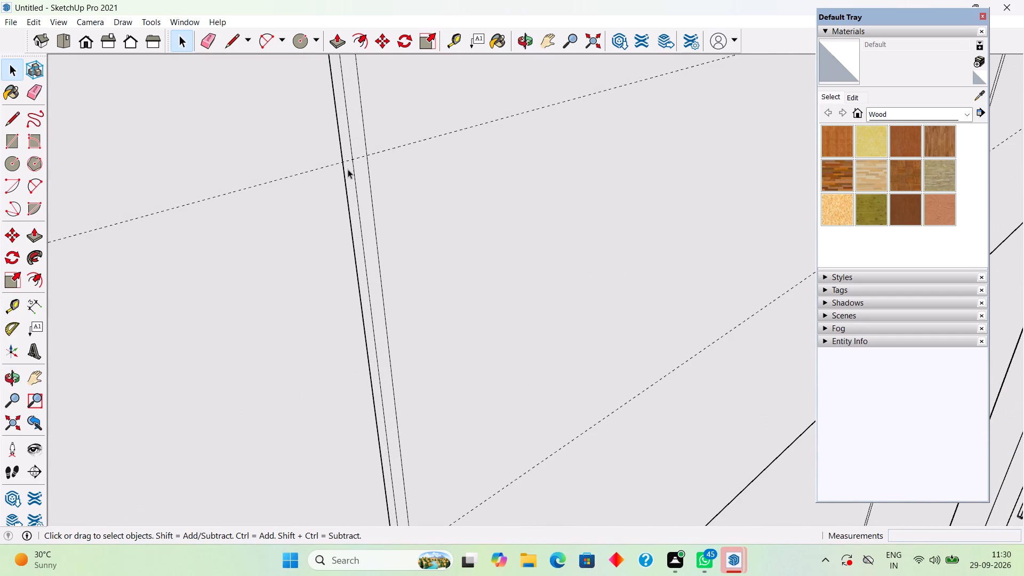
key("r")
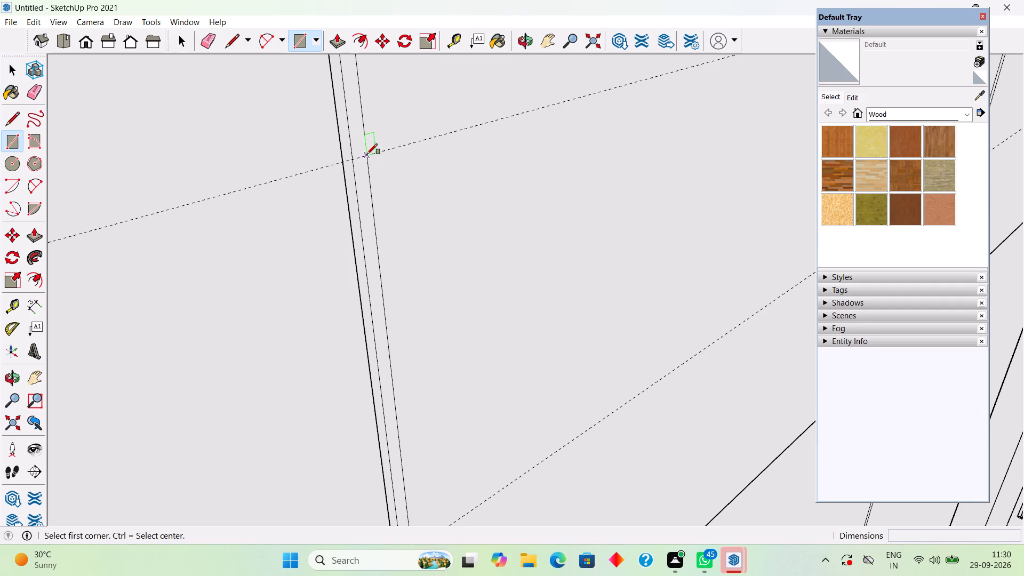
left_click(369, 156)
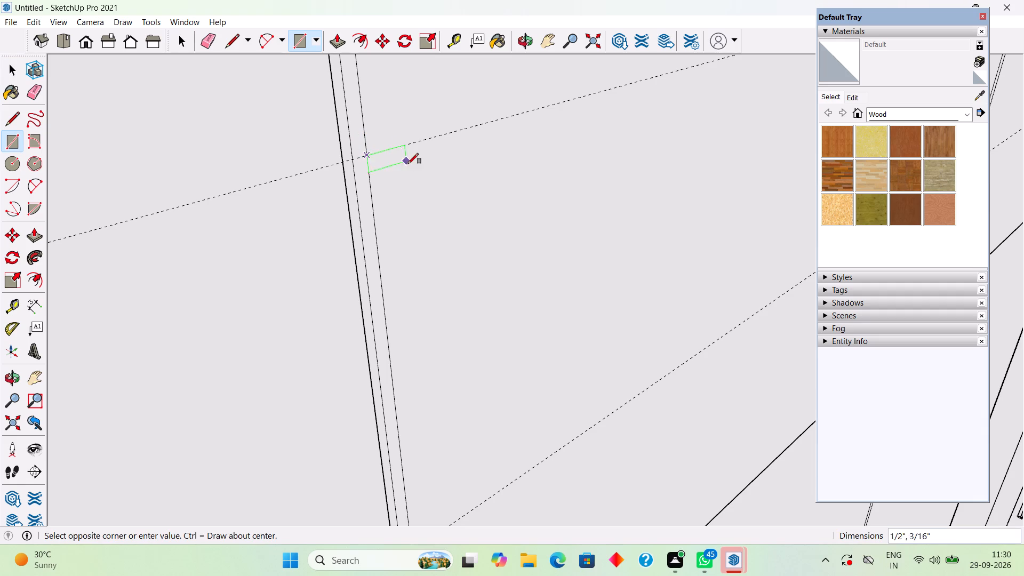
scroll(458, 363, "down", 9)
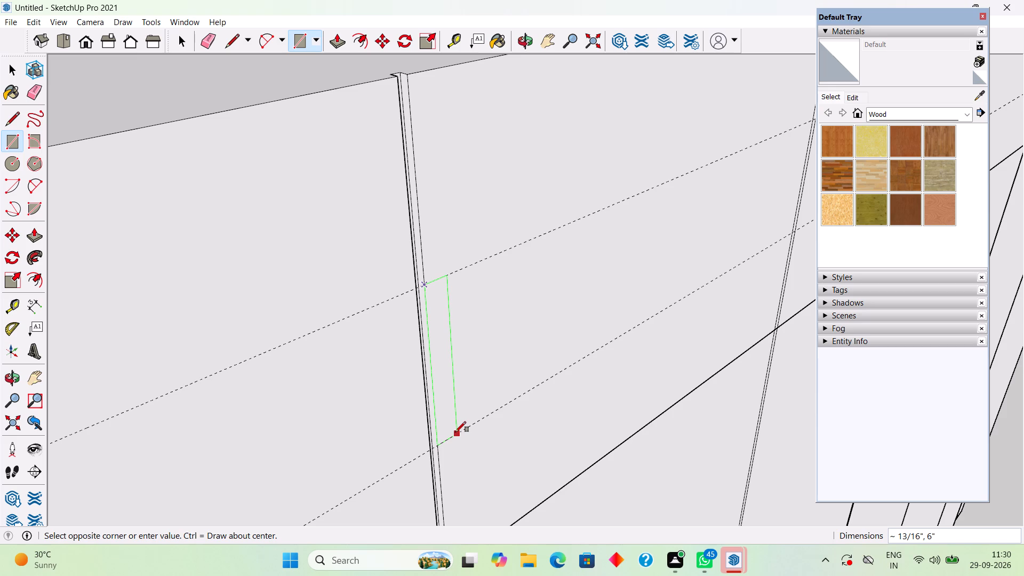
left_click(455, 432)
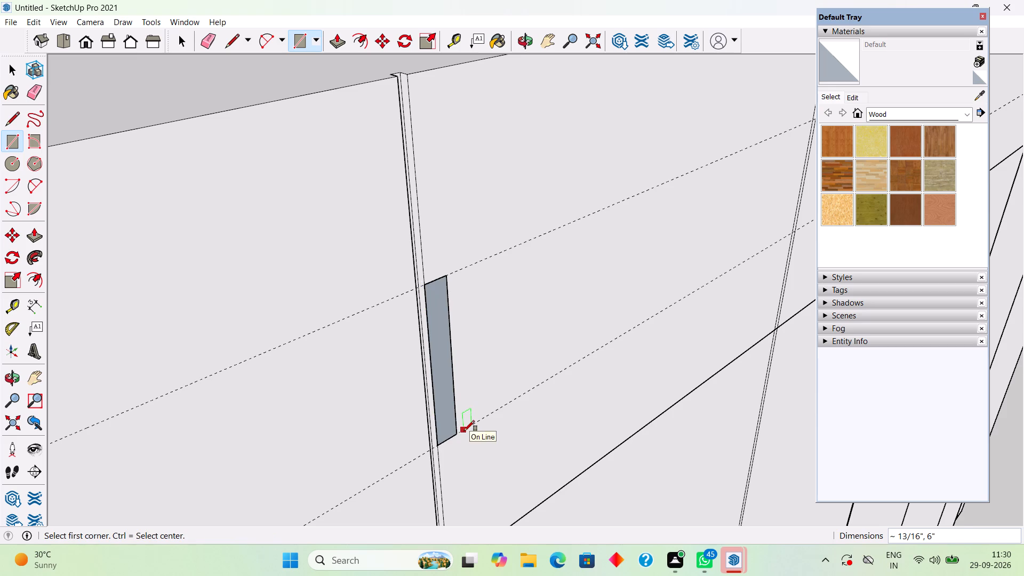
key("space")
Push/Pull the narrow rectangle on the upper door outward by 5".
scroll(444, 403, "up", 1)
left_click(443, 393)
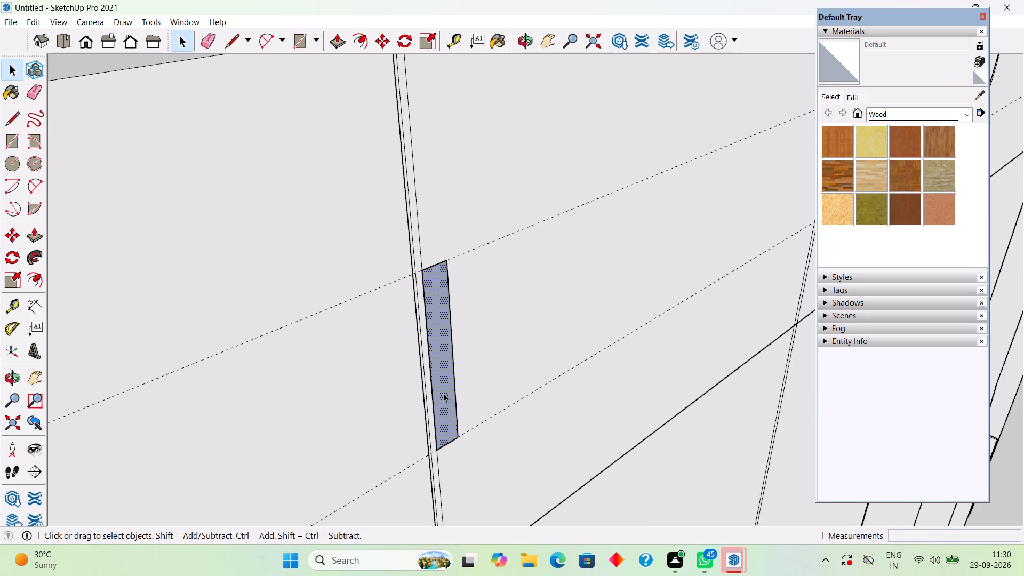
middle_click_drag(434, 393, 259, 423)
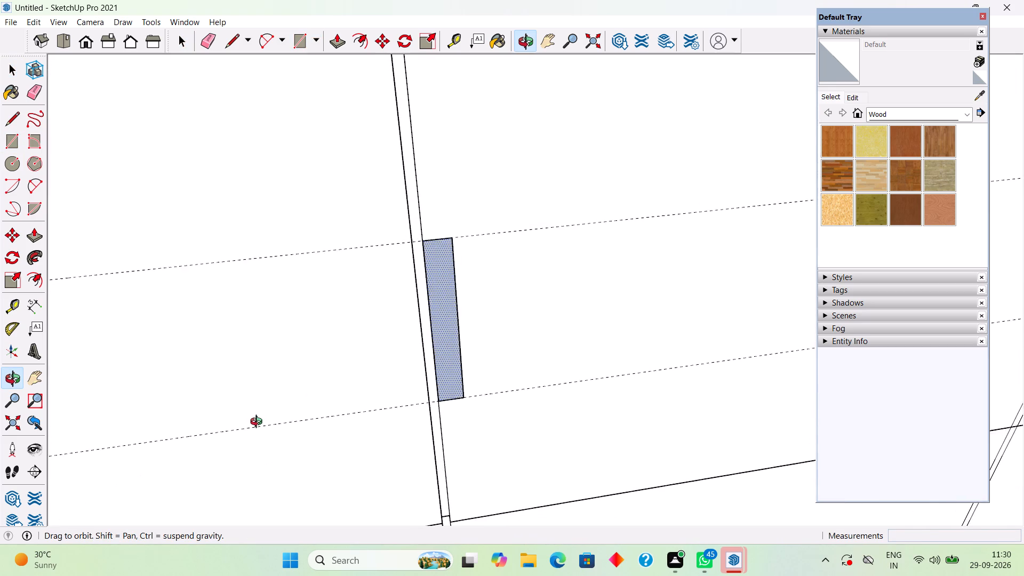
middle_click_drag(259, 423, 430, 415)
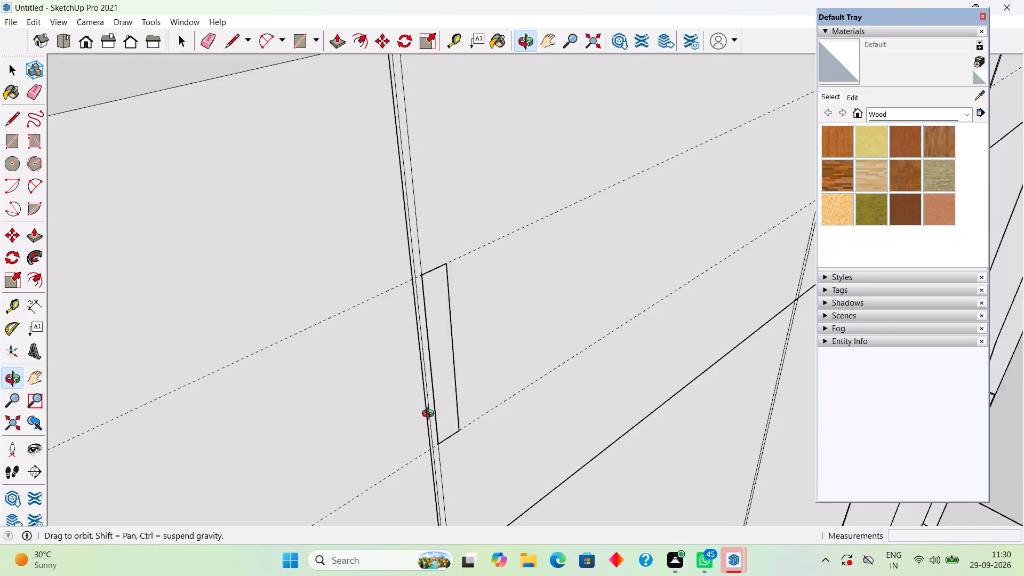
middle_click_drag(430, 415, 421, 412)
key("p")
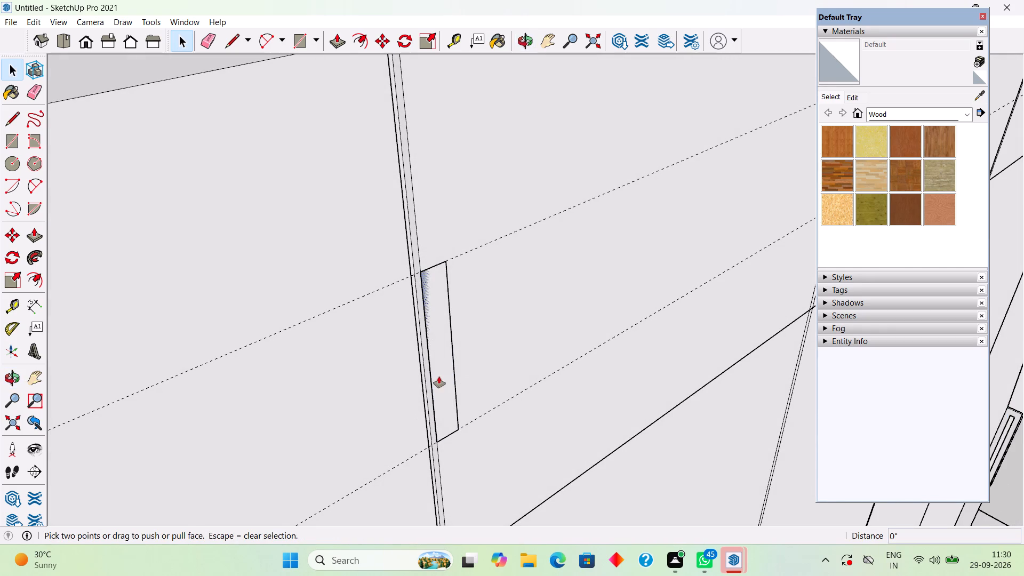
left_click(439, 377)
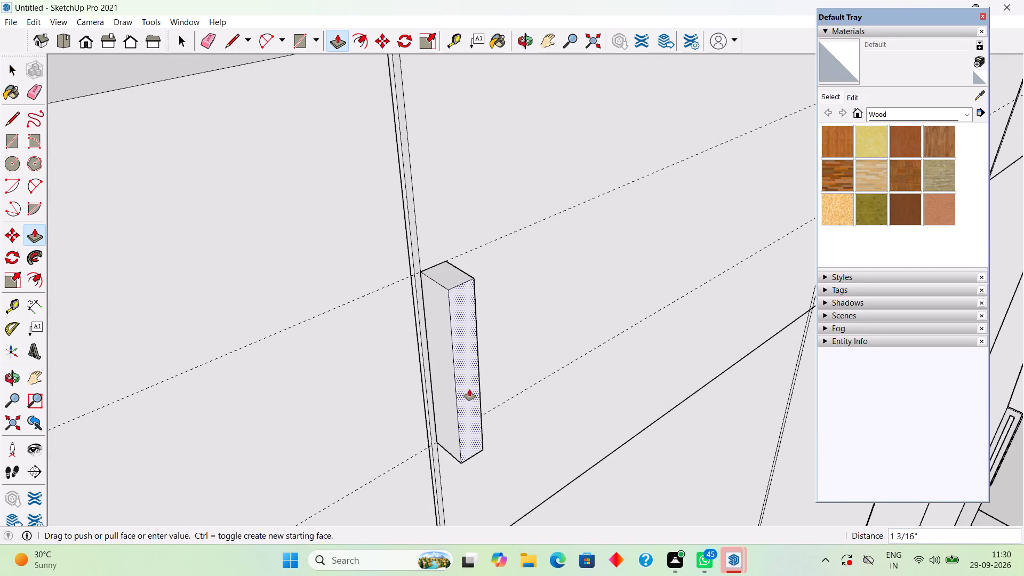
type("5\"")
key("Return")
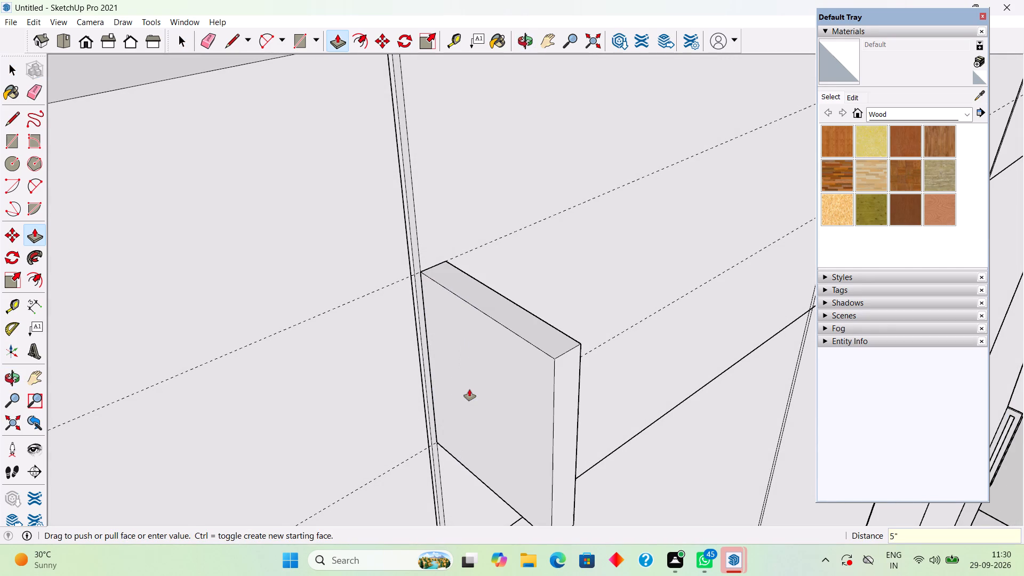
Undo the 5" extrusion and Push/Pull the narrow rectangle on the upper door outward by 2".
key("ctrl+z")
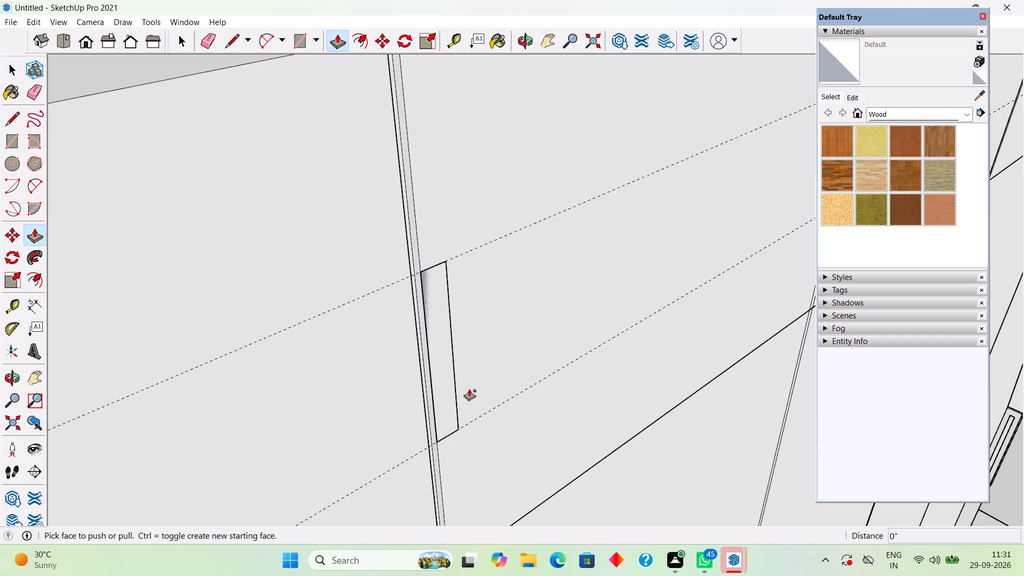
left_click(443, 377)
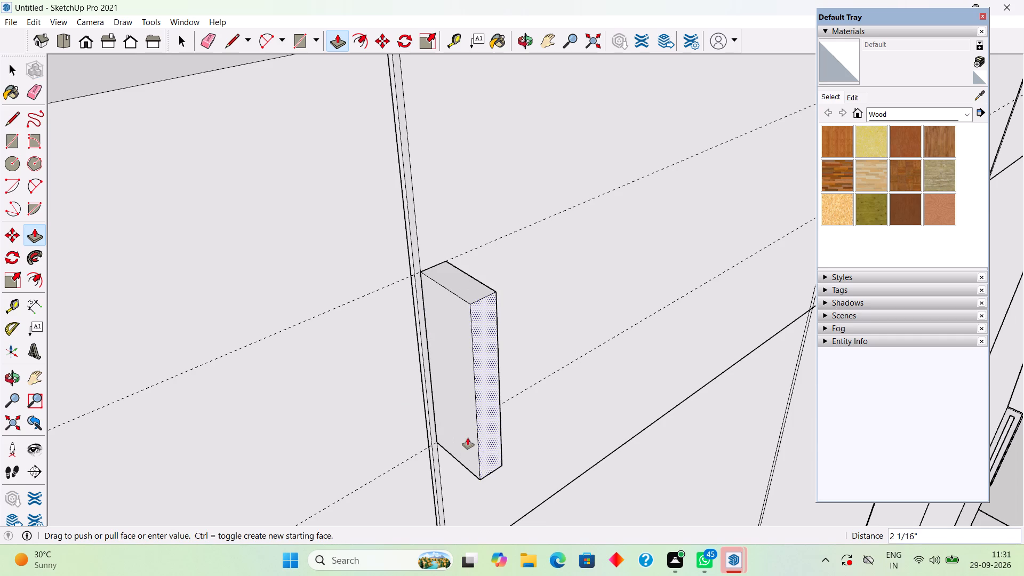
type("2\"")
key("Return")
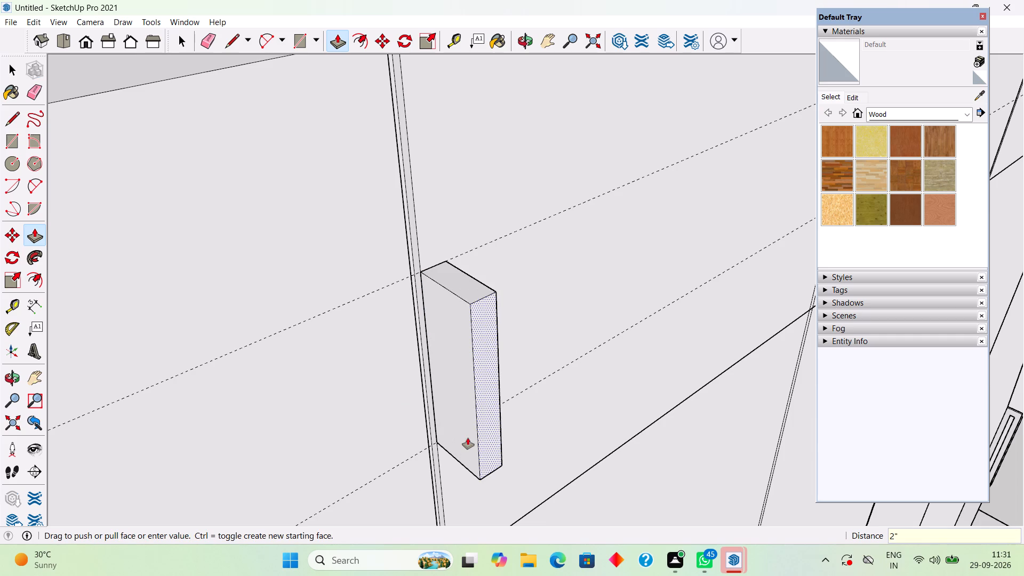
scroll(468, 438, "down", 12)
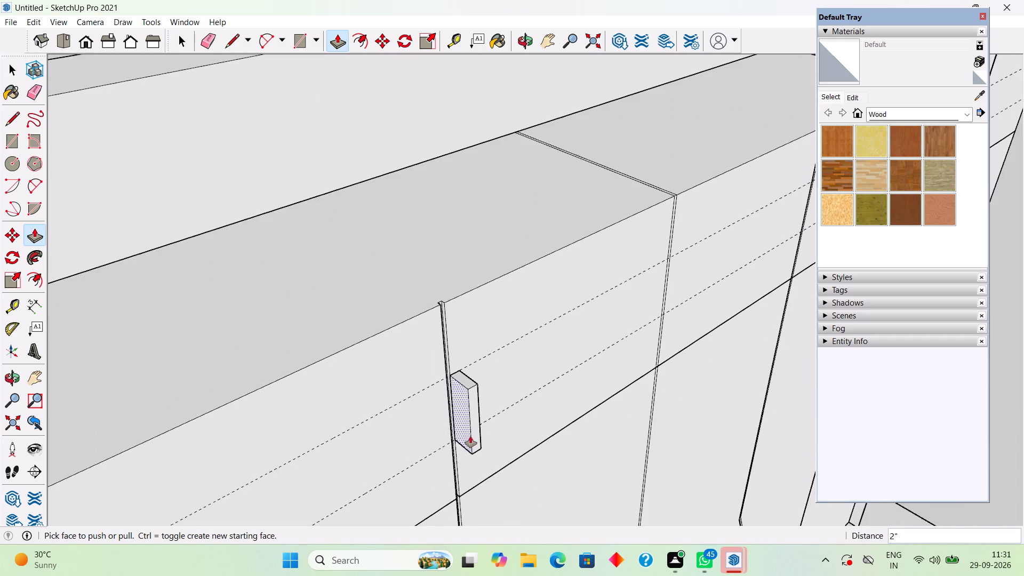
scroll(470, 436, "down", 4)
key("space")
Offset the outline of the handle block's side face beside the door gap inward by about 5/8".
scroll(470, 427, "up", 2)
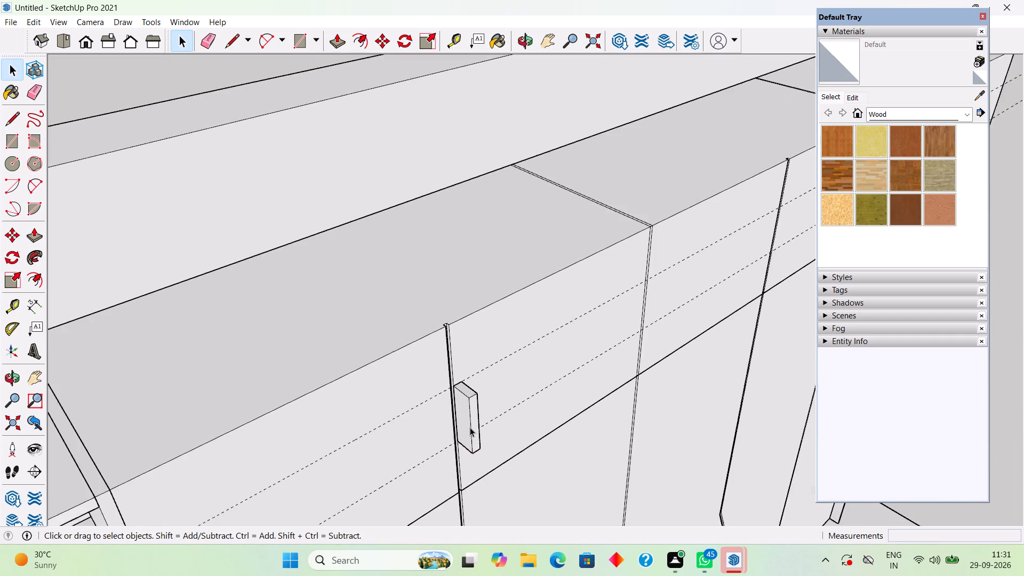
scroll(470, 427, "up", 12)
scroll(453, 385, "up", 4)
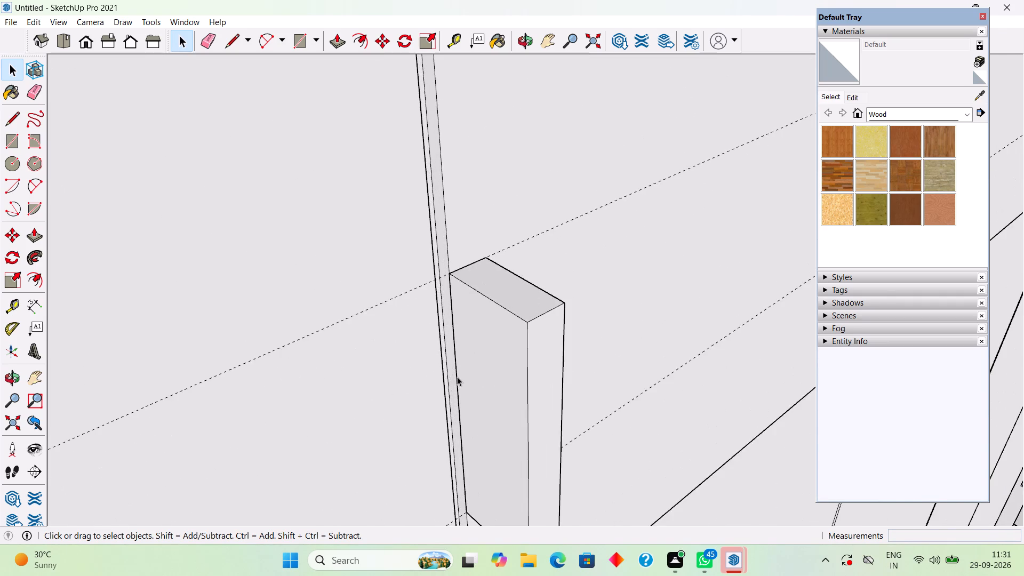
middle_click_drag(457, 375, 487, 340)
scroll(486, 340, "down", 1)
left_click(500, 375)
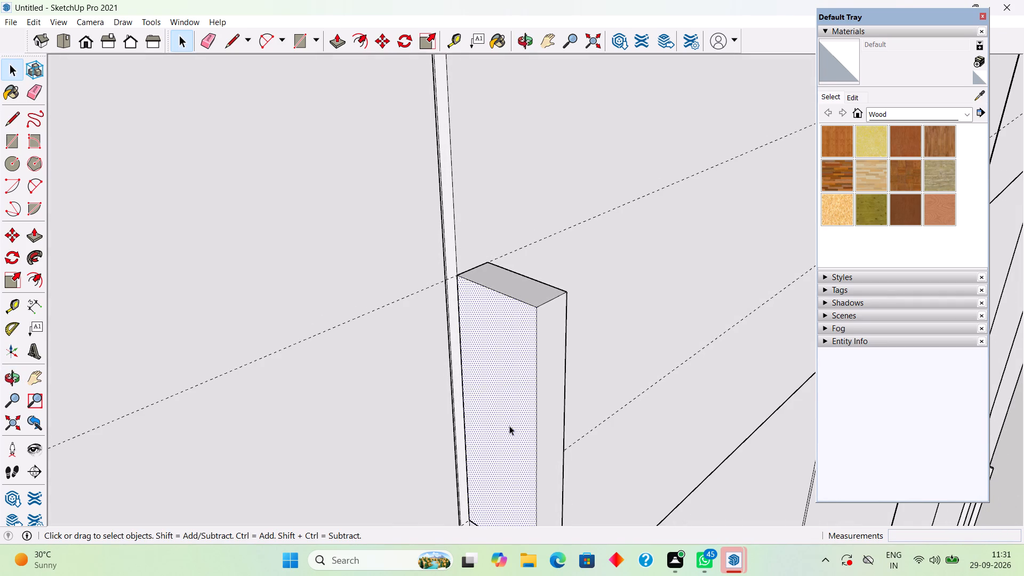
key("f")
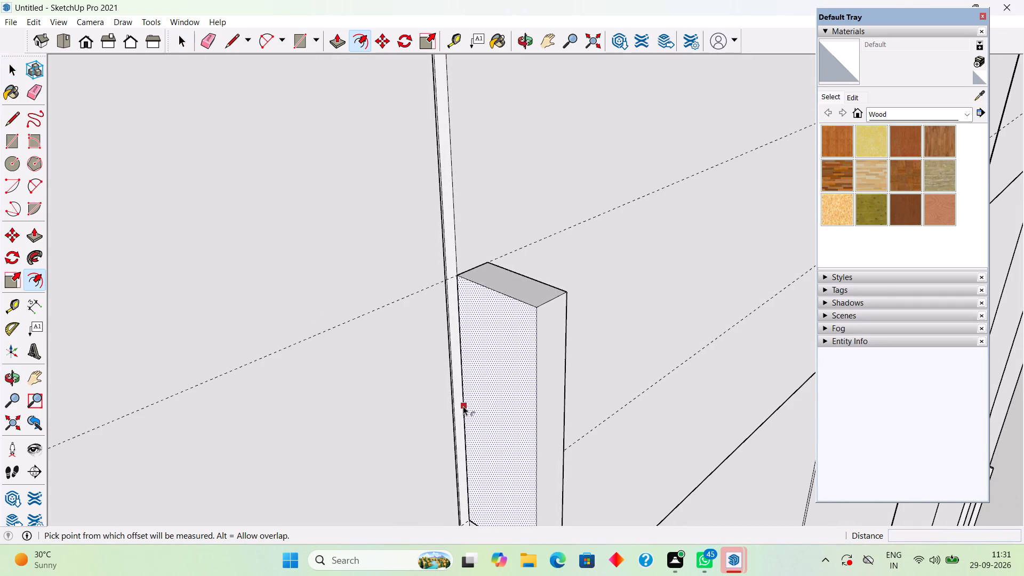
left_click(463, 405)
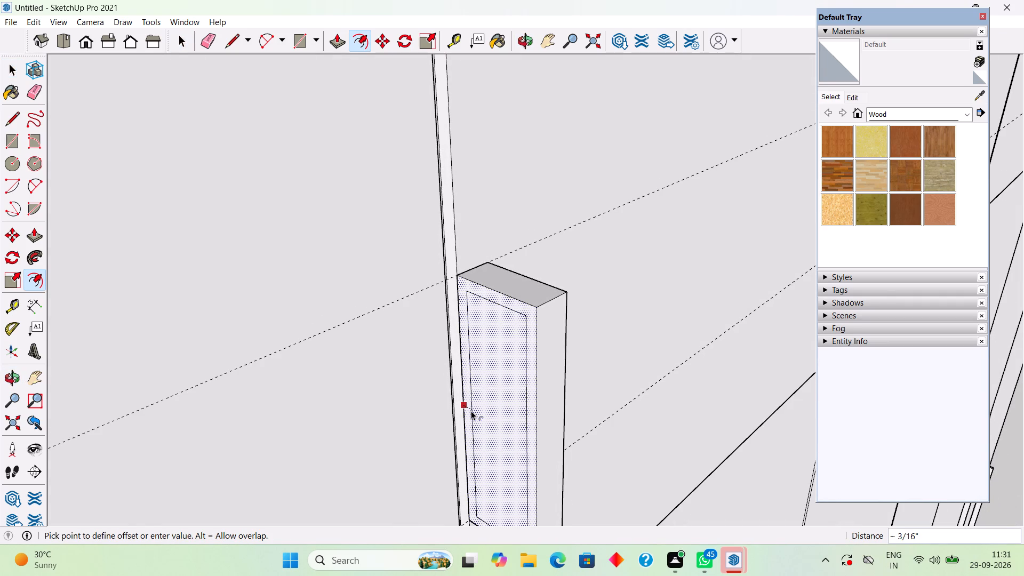
left_click(486, 461)
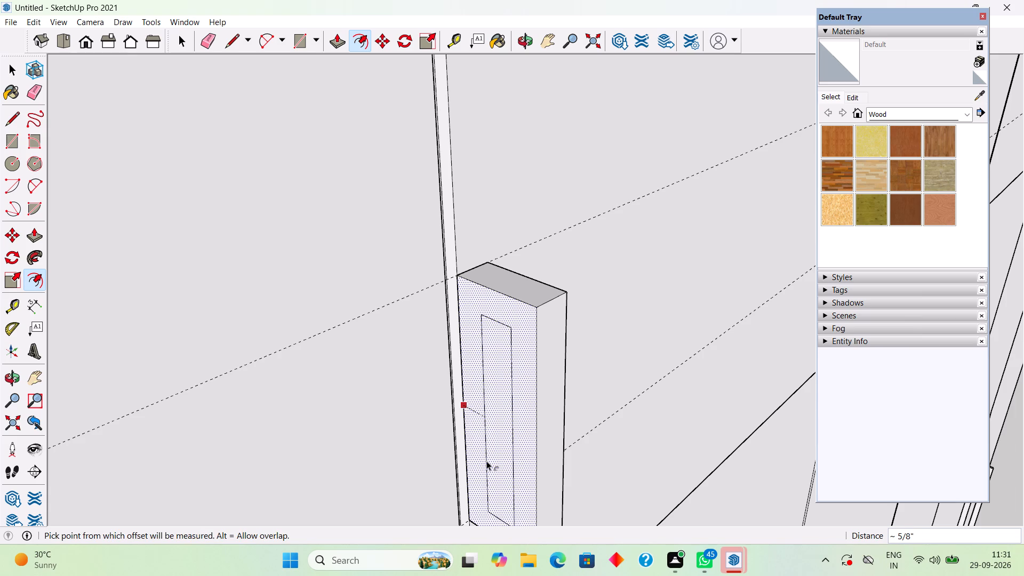
key("space")
Draw two lines, each about 5/8" long, from the offset rectangle's door-side corners to the block's edge against the door.
key("l")
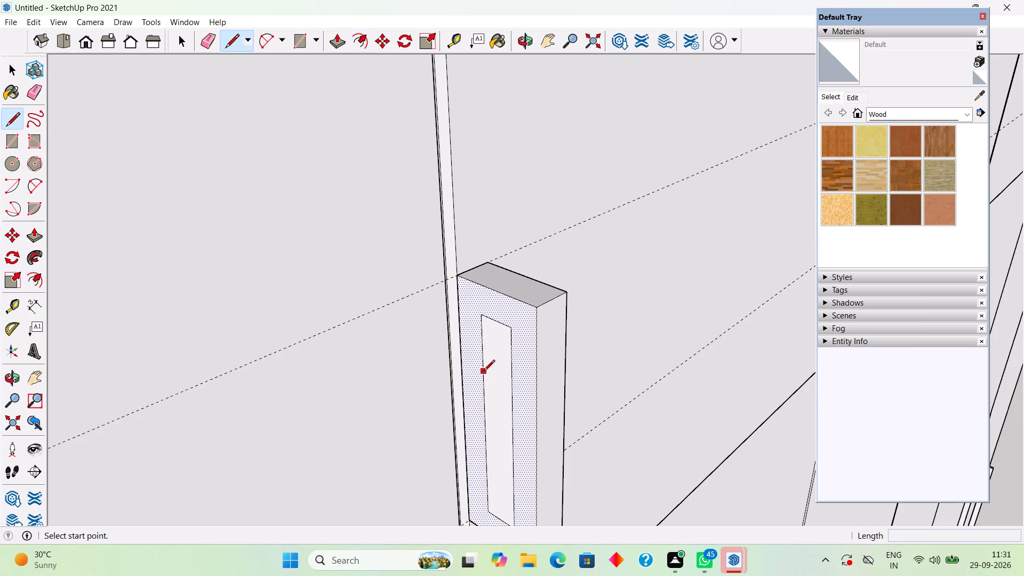
key("l")
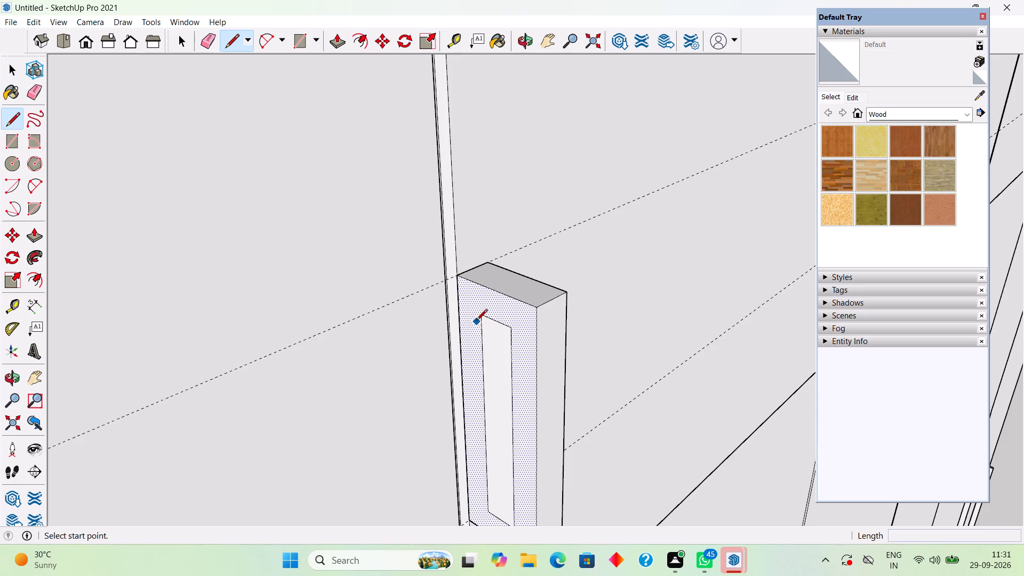
left_click(481, 318)
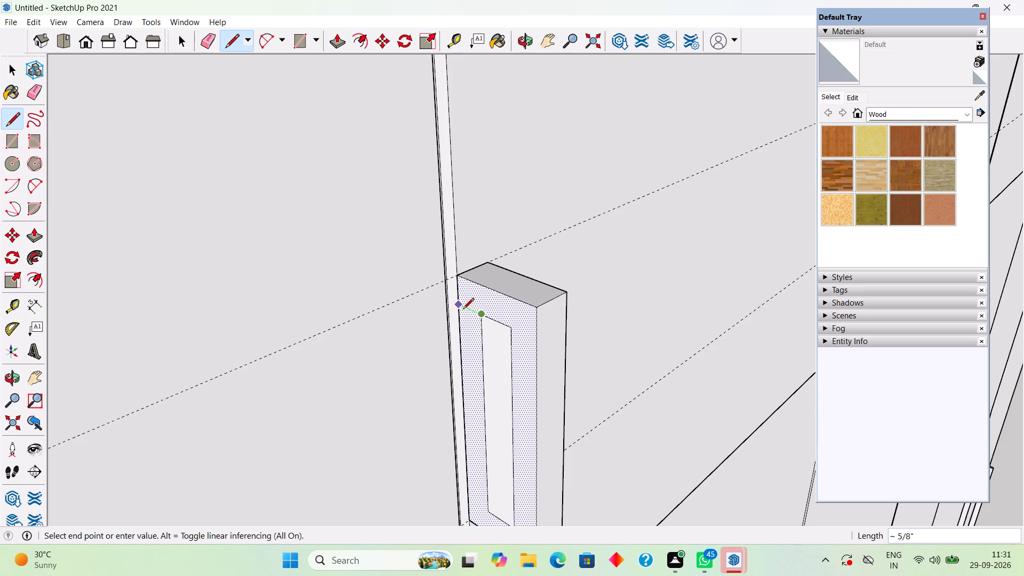
left_click(462, 310)
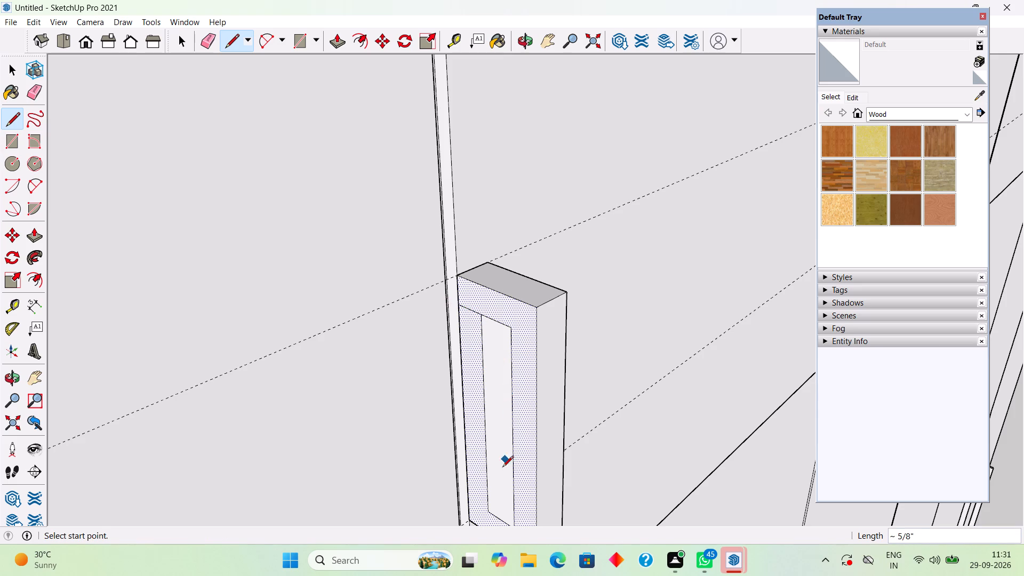
scroll(494, 495, "down", 6)
scroll(489, 509, "up", 5)
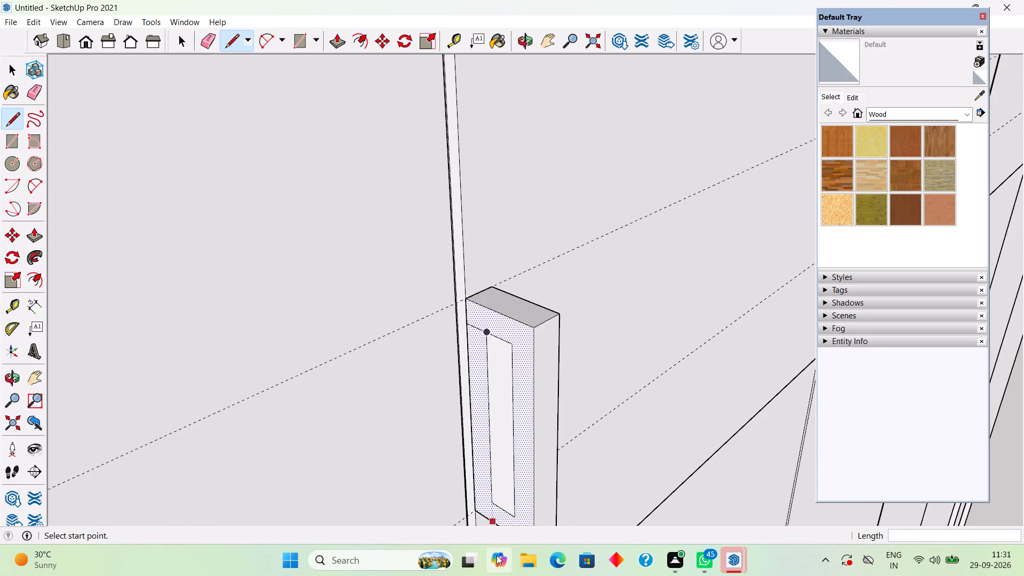
scroll(497, 555, "up", 2)
scroll(491, 504, "up", 7)
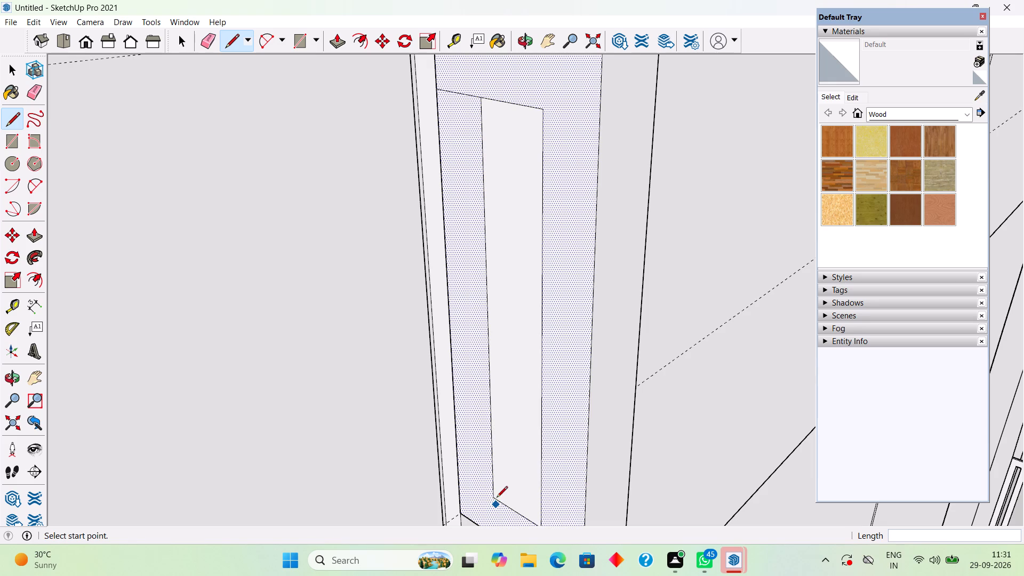
left_click(497, 497)
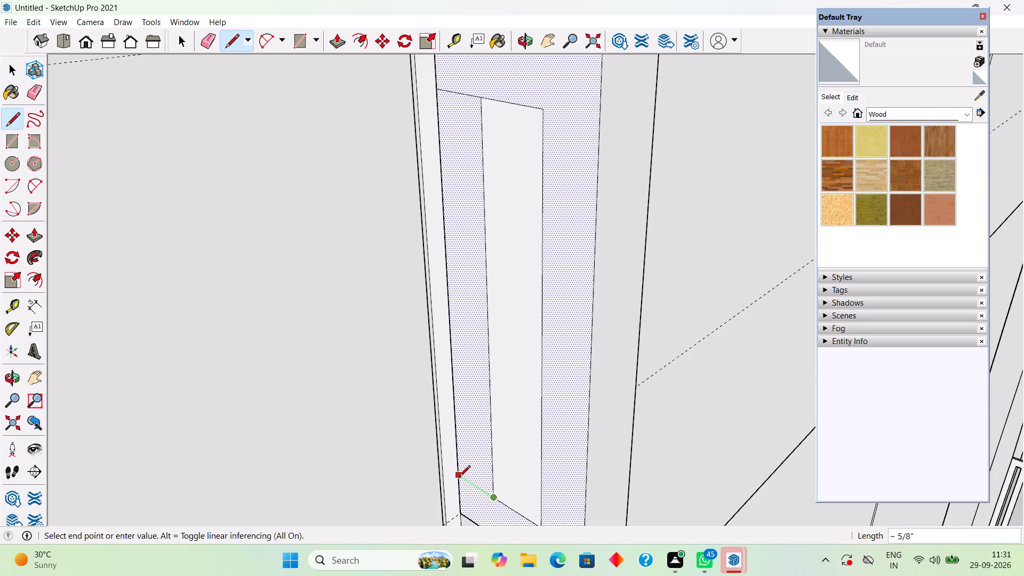
left_click(459, 477)
key("space")
Delete the offset rectangle's vertical line nearest the door to merge the opening into one face.
left_click(489, 433)
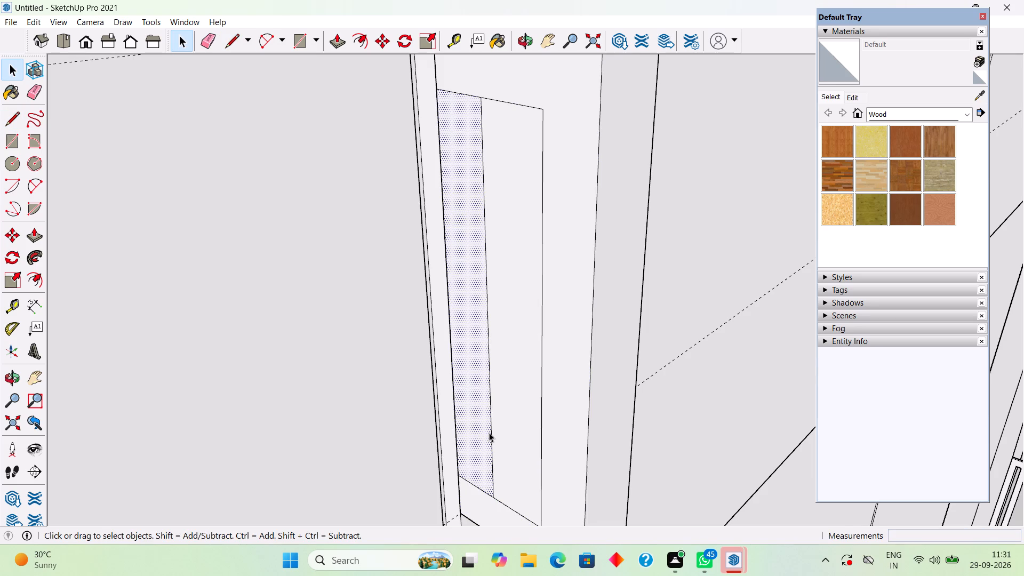
left_click(492, 428)
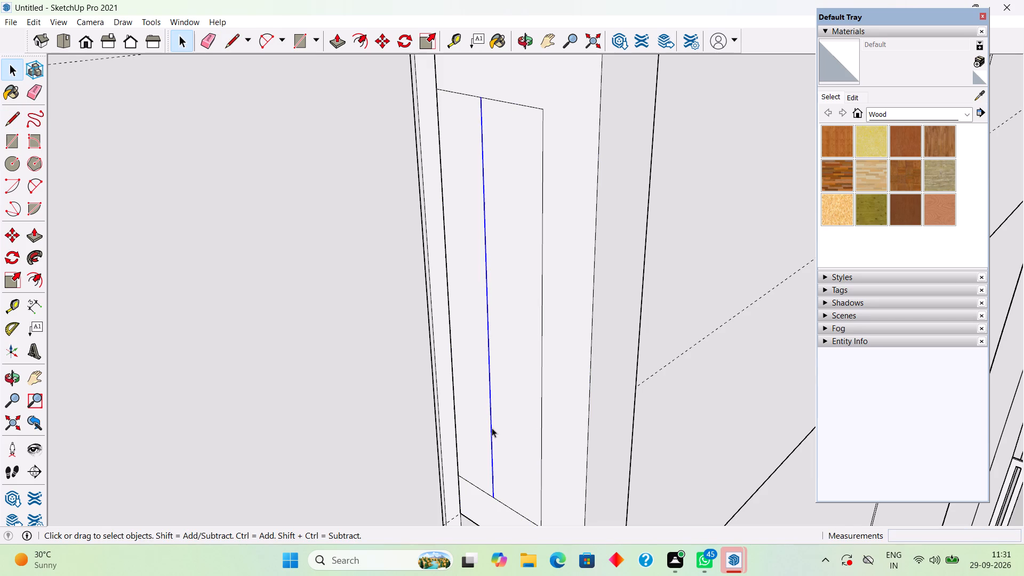
key("Delete")
Push/Pull the inner face through the block's full thickness, about 13/16", to cut the handle's grip opening.
scroll(492, 428, "down", 4)
left_click(492, 428)
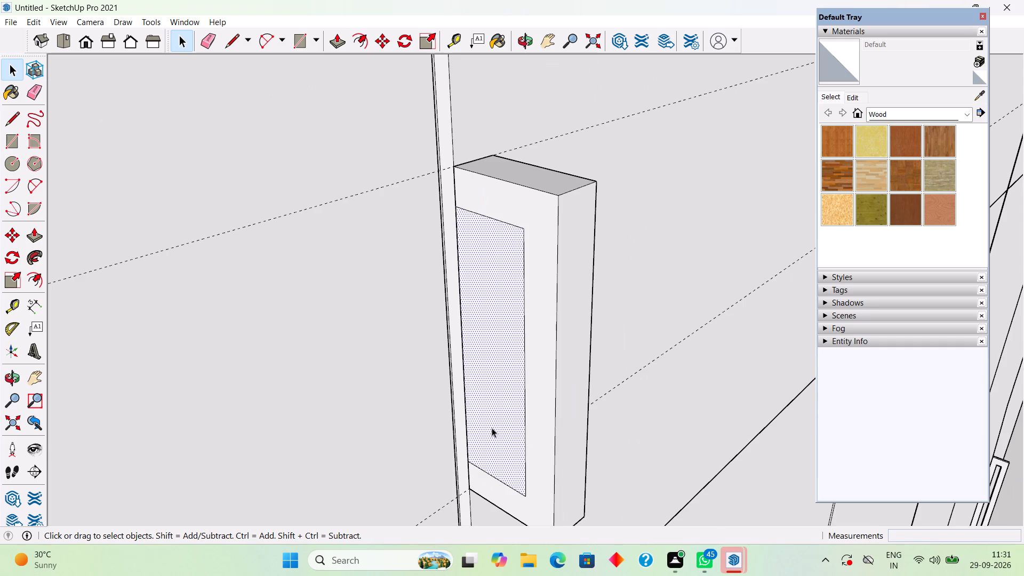
type("p-")
left_click(492, 428)
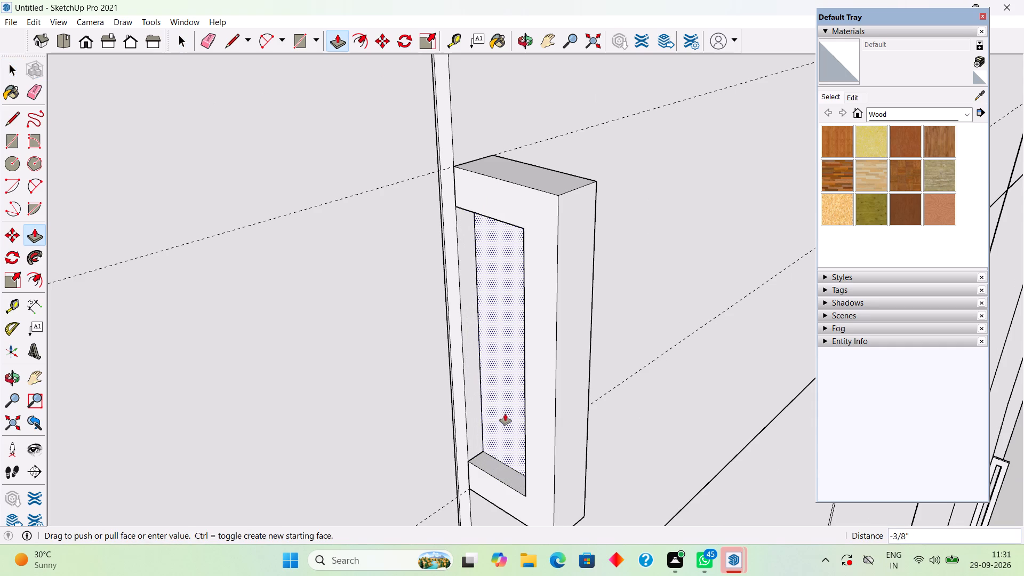
left_click(513, 389)
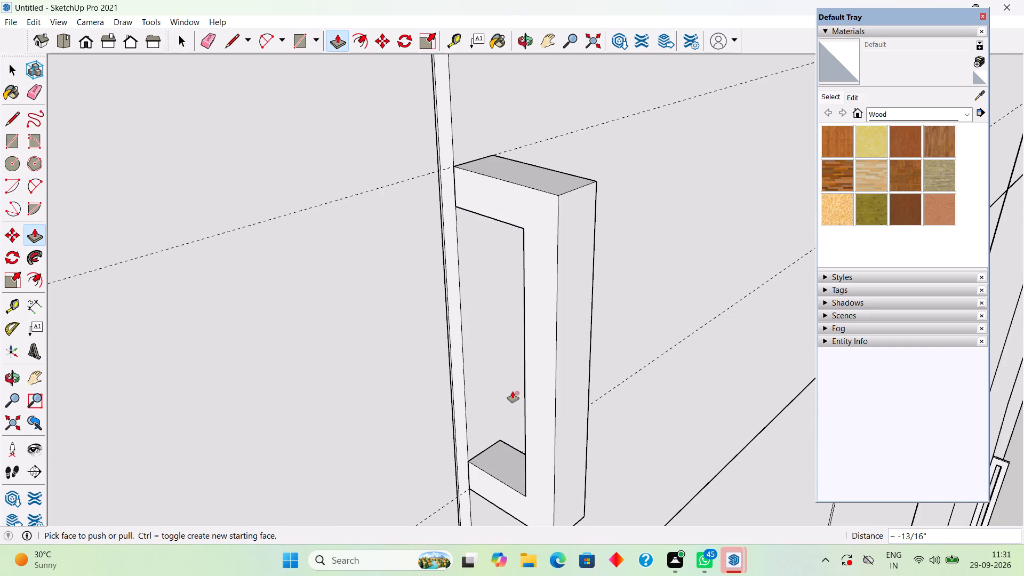
scroll(512, 396, "down", 2)
key("space")
Make the connected handle geometry on the upper door into a group.
left_click(541, 413)
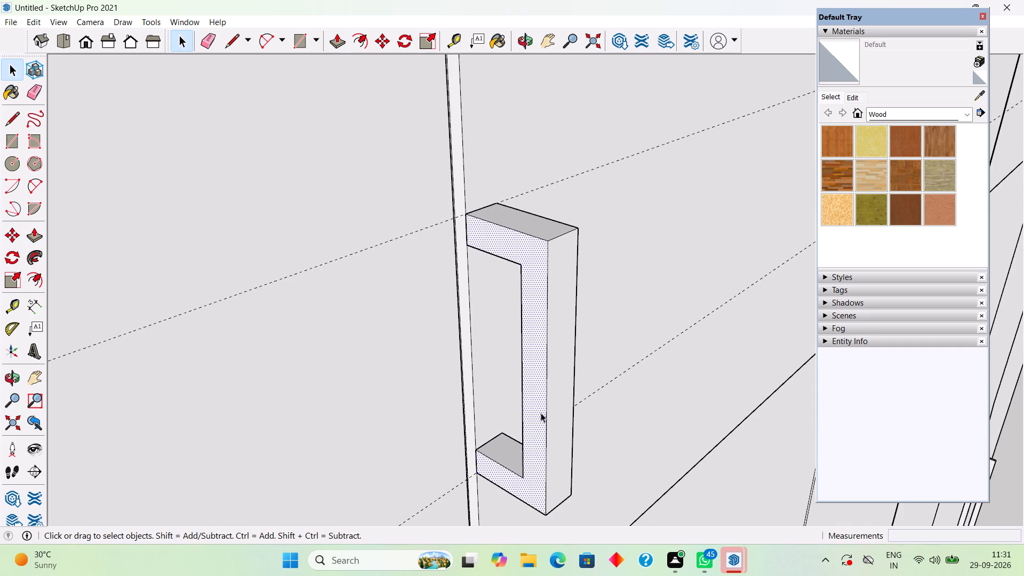
double_click(541, 413)
right_click(541, 413)
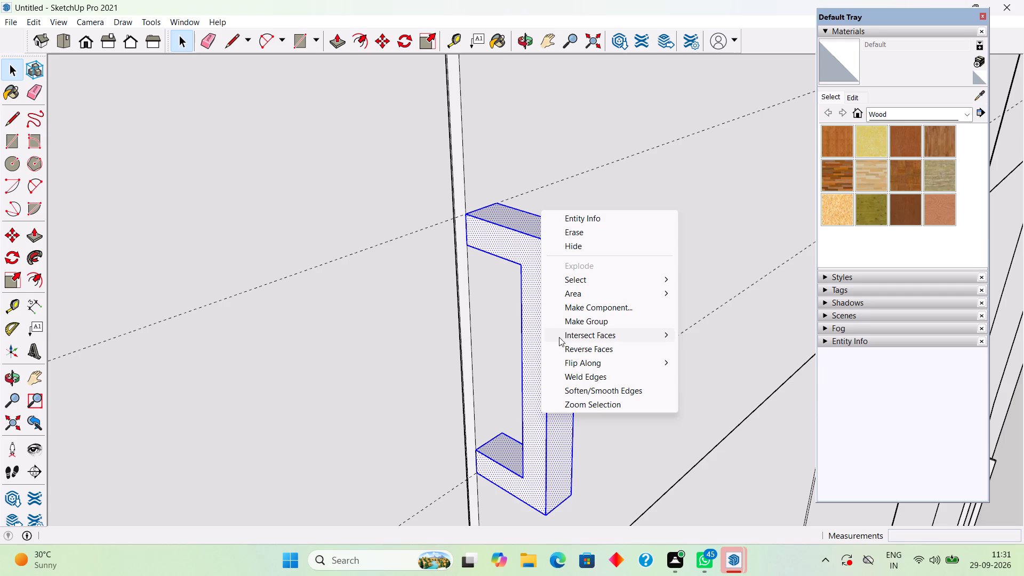
left_click(564, 318)
scroll(564, 318, "down", 3)
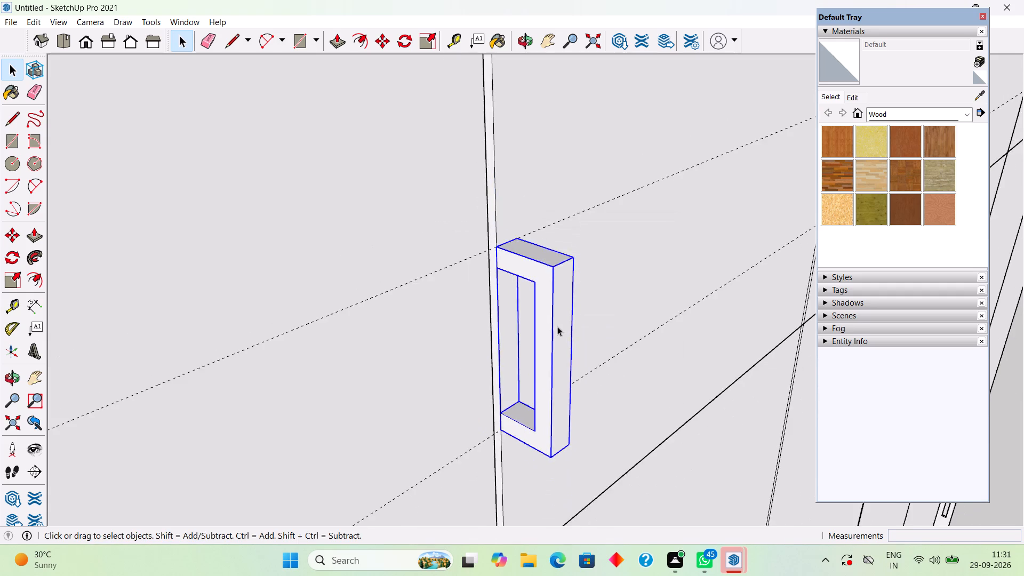
scroll(557, 326, "down", 20)
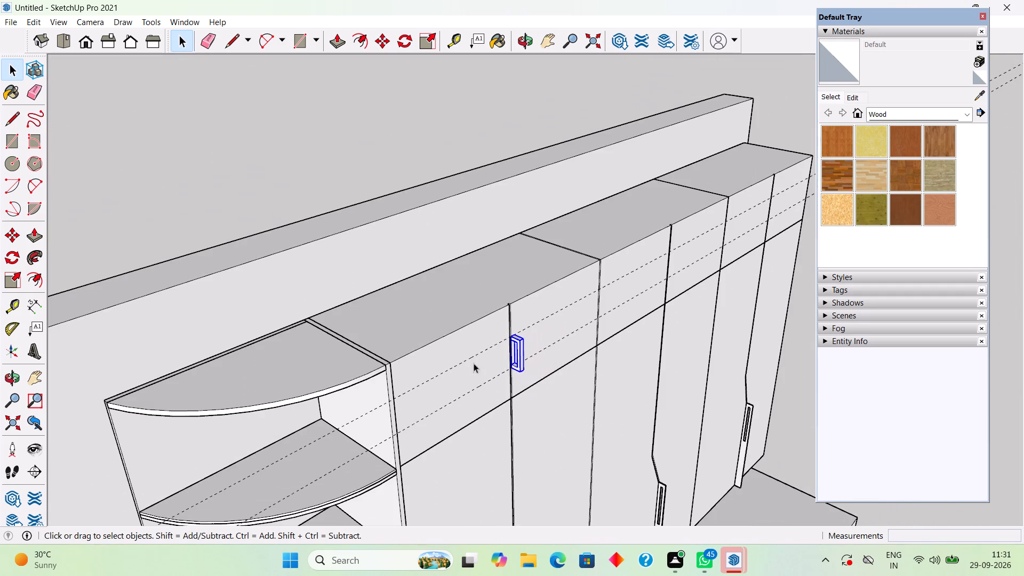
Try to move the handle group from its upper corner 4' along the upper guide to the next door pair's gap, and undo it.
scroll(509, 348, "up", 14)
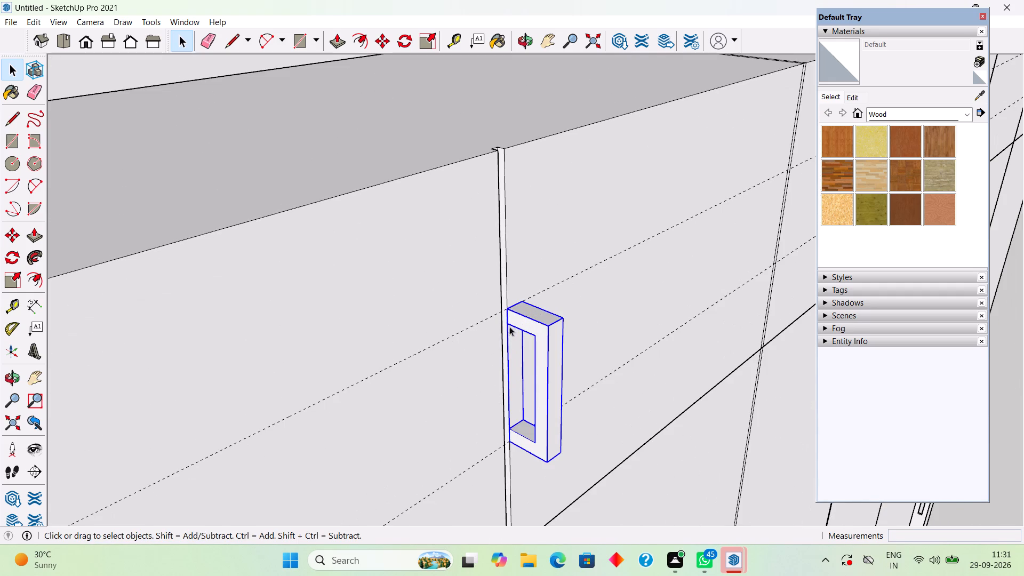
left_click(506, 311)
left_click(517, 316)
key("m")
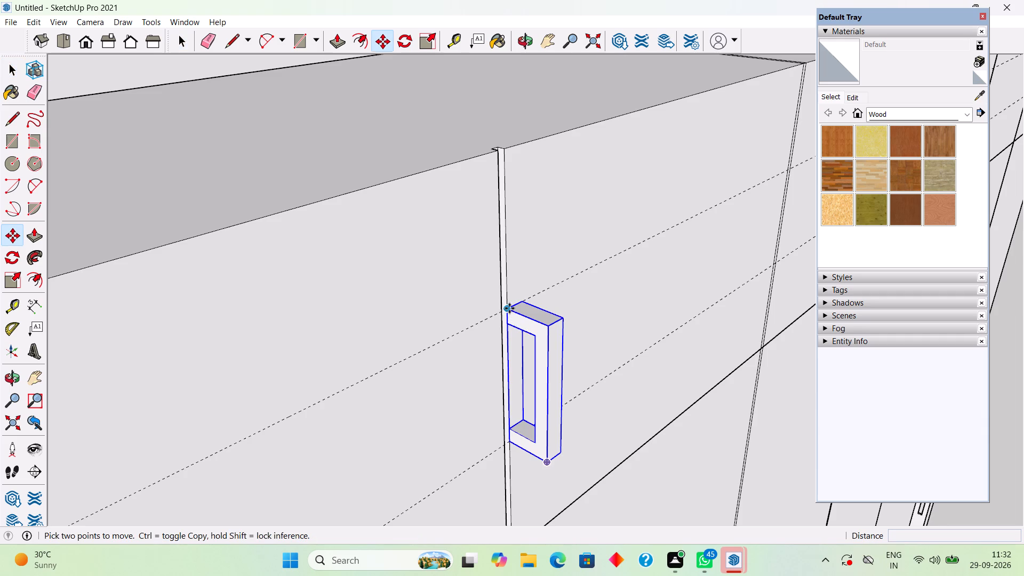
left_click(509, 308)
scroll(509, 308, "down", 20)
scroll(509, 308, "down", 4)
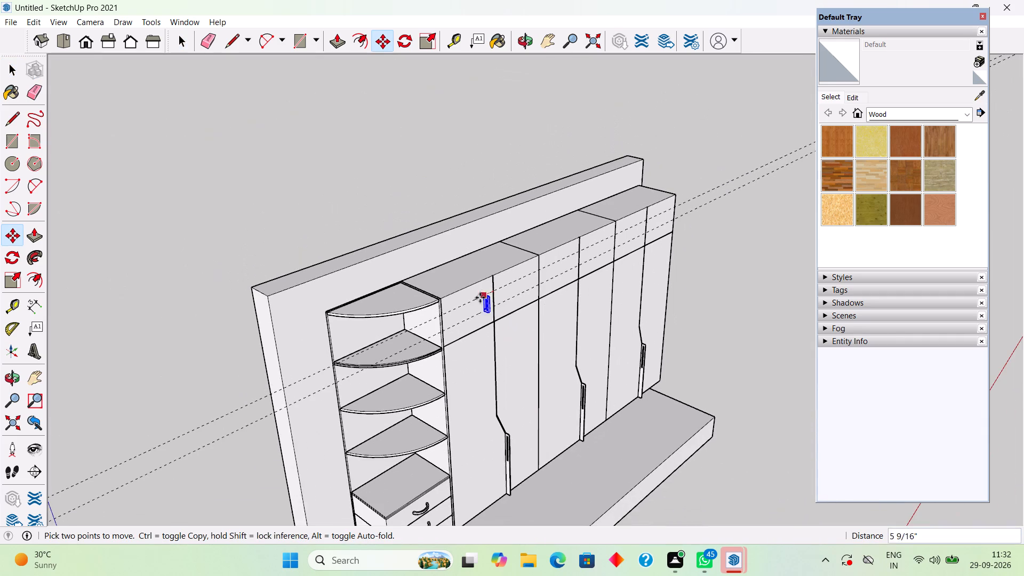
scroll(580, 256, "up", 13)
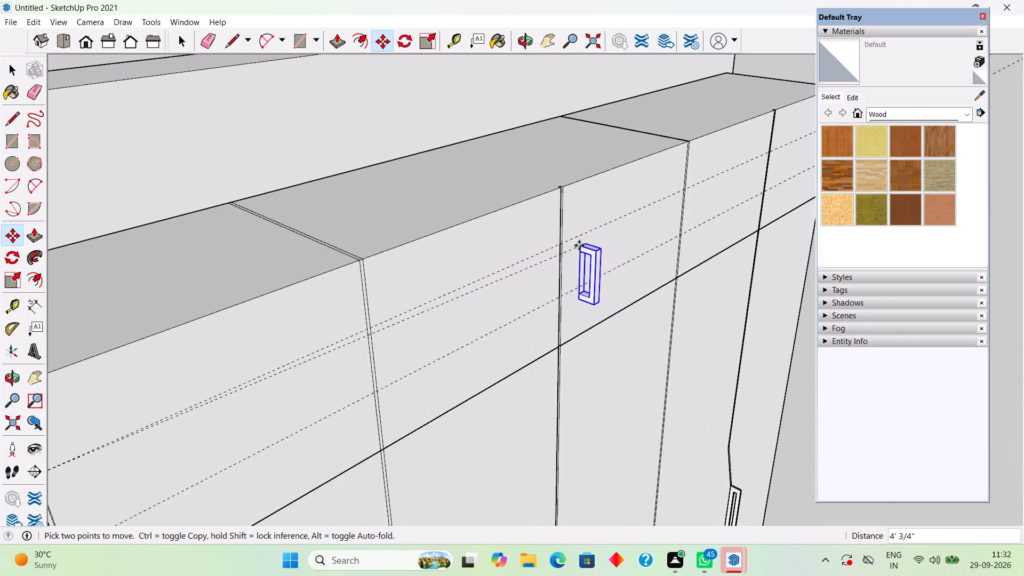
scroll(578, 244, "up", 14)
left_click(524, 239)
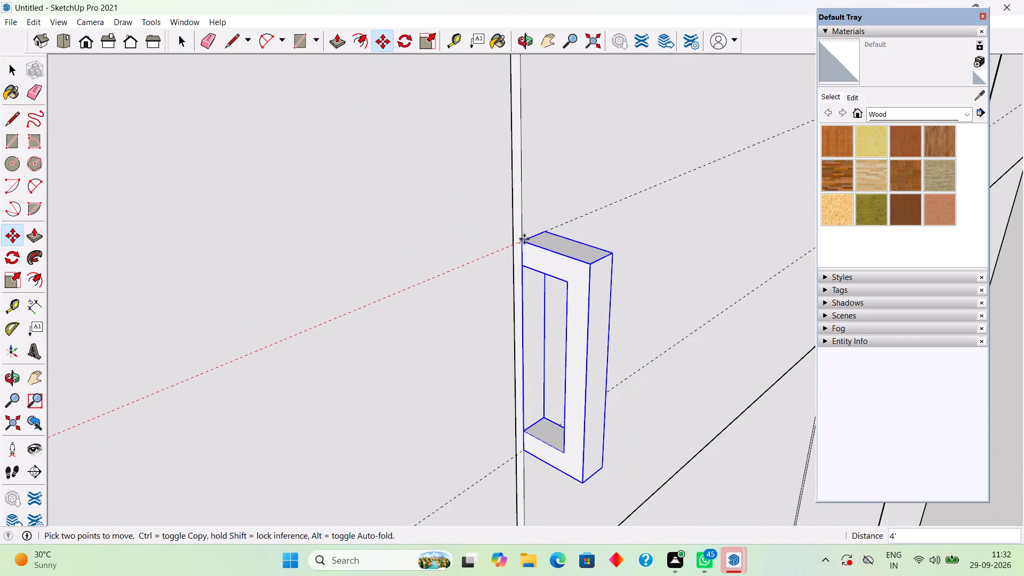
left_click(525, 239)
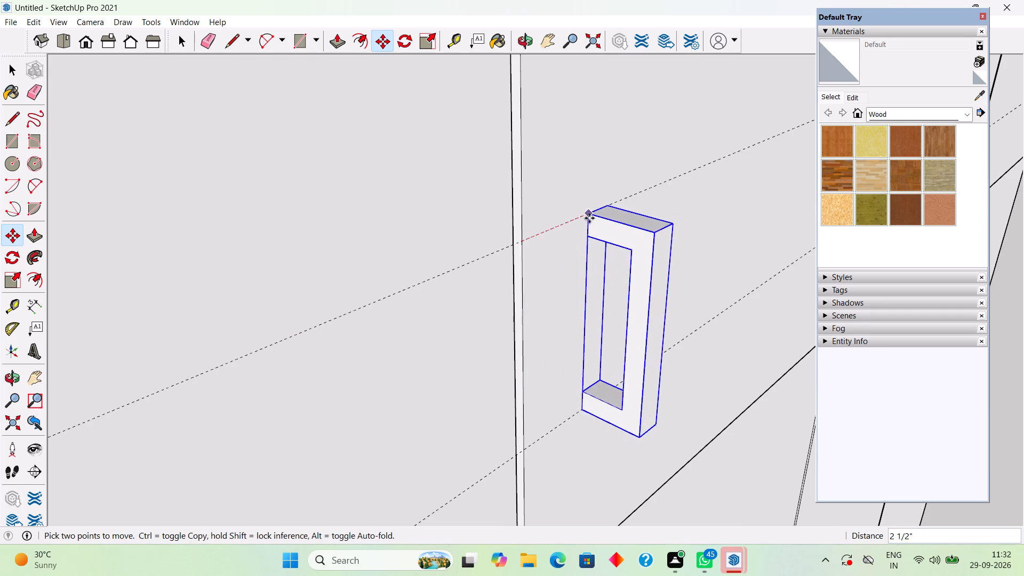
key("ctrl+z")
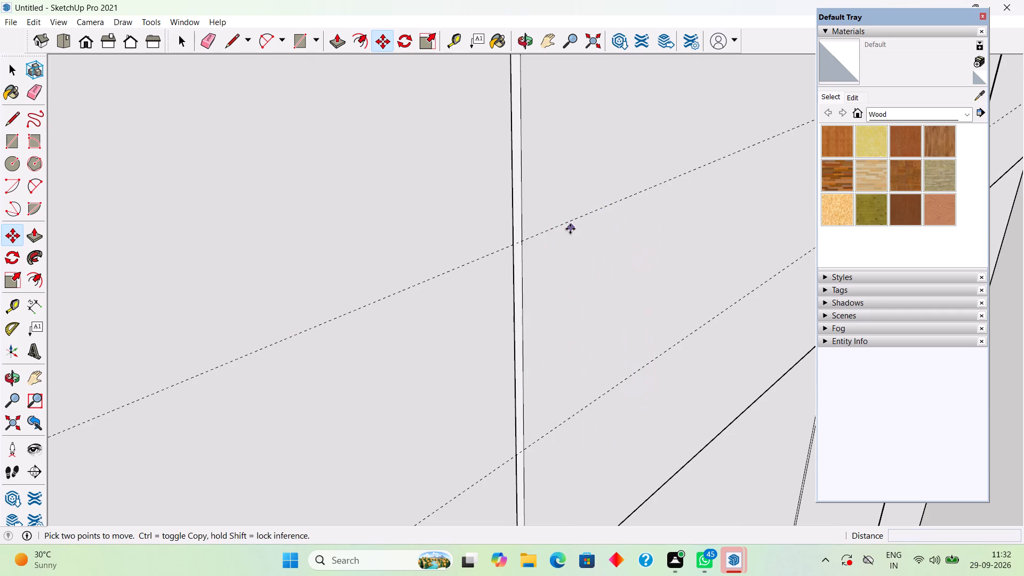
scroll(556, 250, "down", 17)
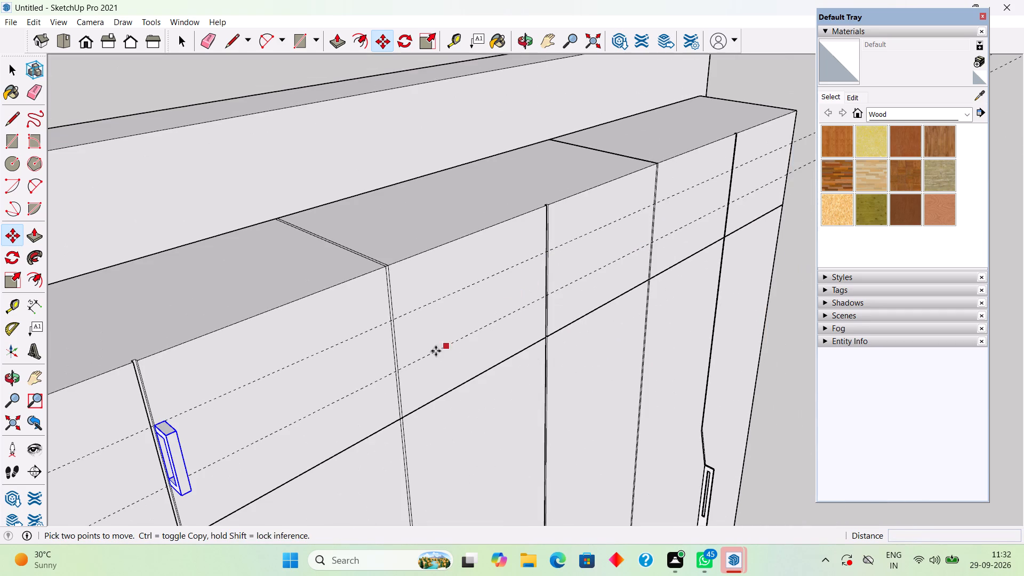
Copy the handle group from its upper corner 4' along the upper guide to the middle door pair's gap.
scroll(163, 450, "up", 13)
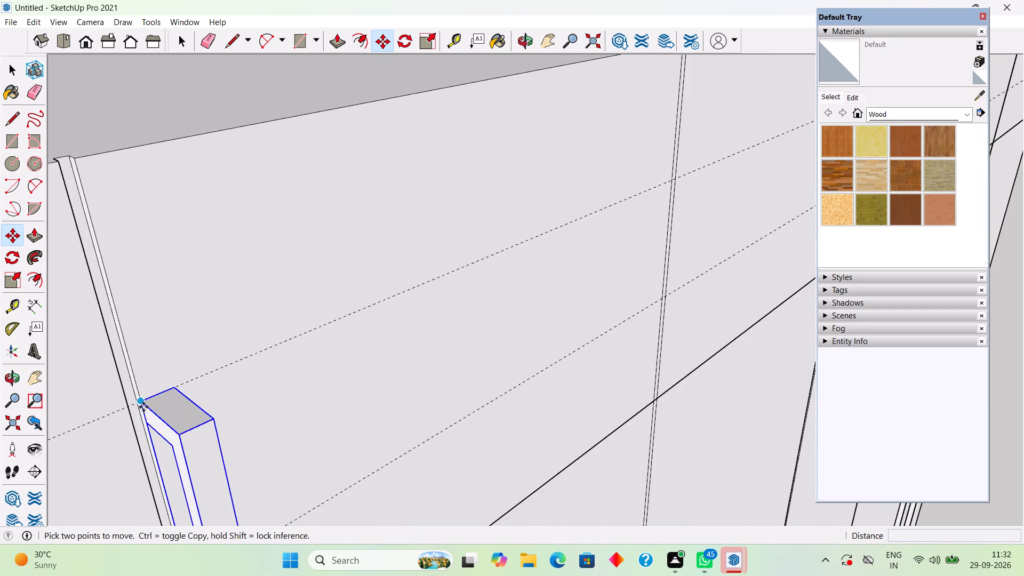
left_click(143, 399)
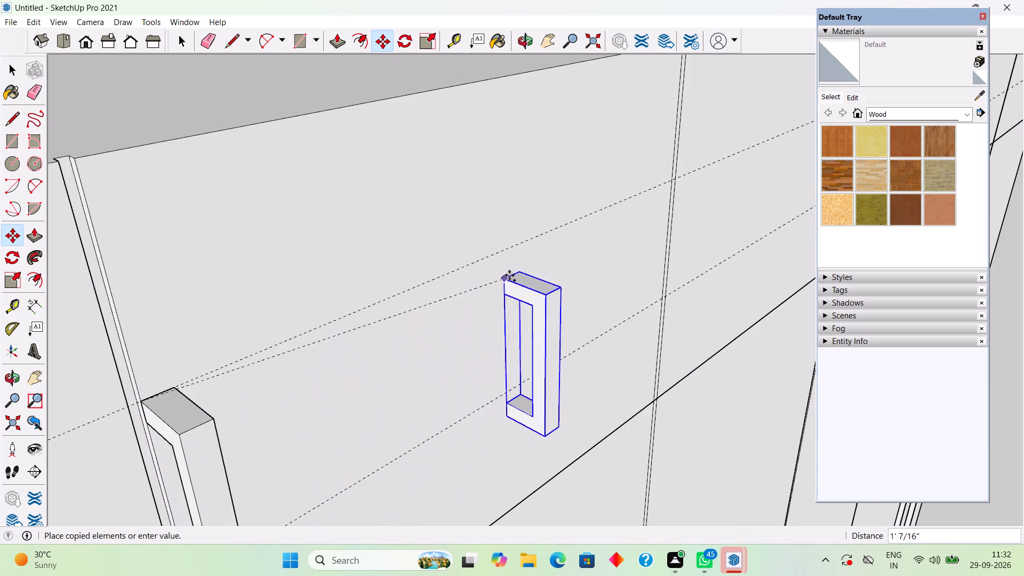
scroll(511, 274, "down", 15)
scroll(725, 189, "up", 3)
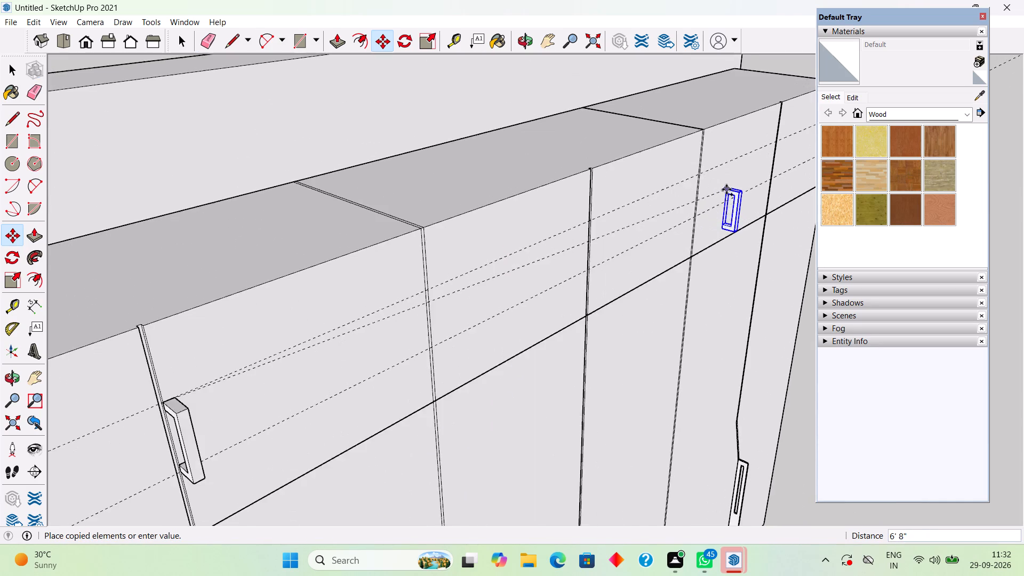
scroll(726, 189, "up", 6)
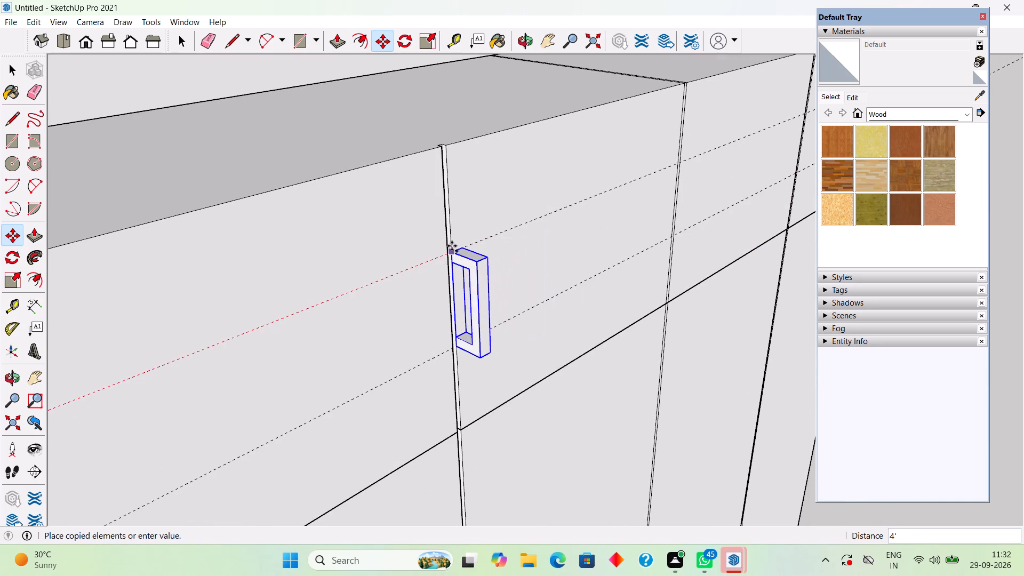
left_click(452, 246)
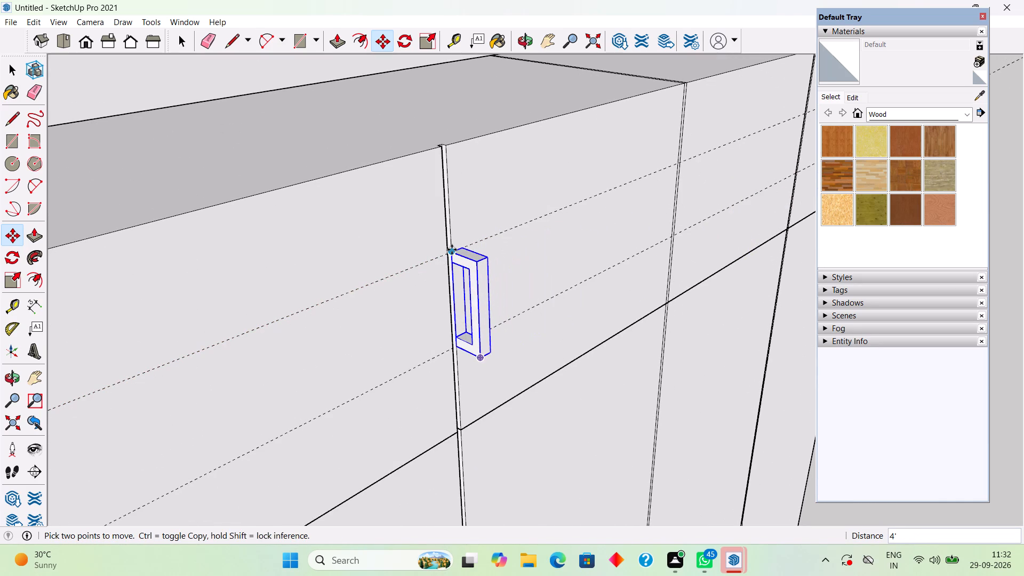
Copy the middle handle about 3' 10 13/16" along the upper guide to the gap of the last door pair.
left_click(452, 250)
scroll(539, 222, "down", 13)
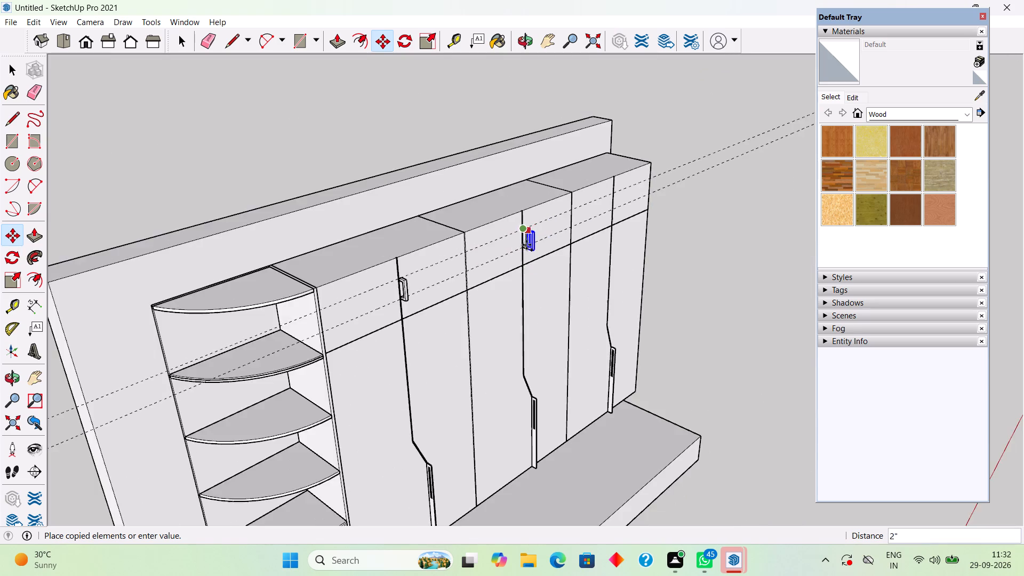
scroll(526, 245, "down", 12)
scroll(630, 221, "up", 10)
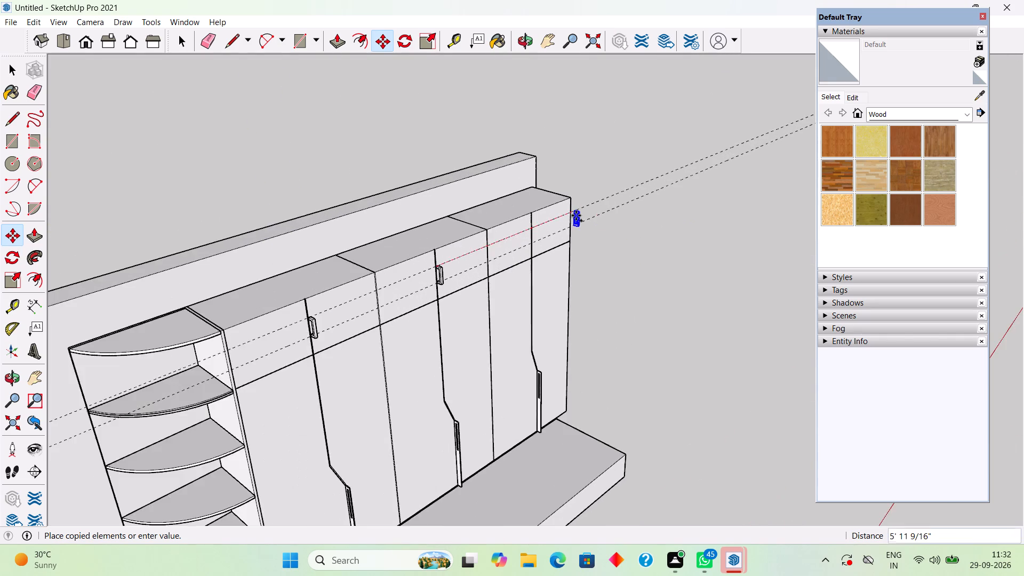
scroll(576, 215, "up", 12)
scroll(428, 243, "up", 2)
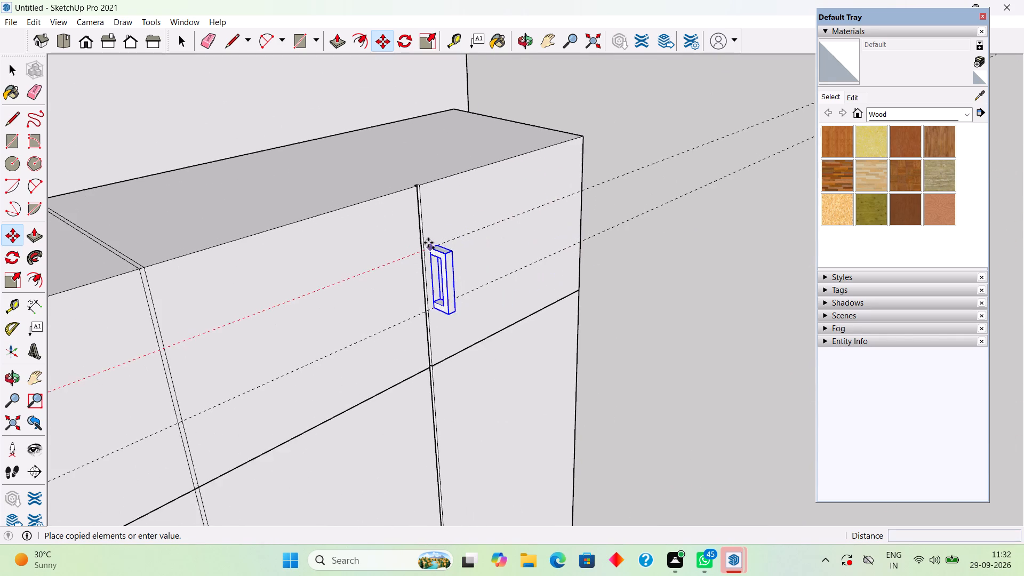
scroll(428, 243, "up", 10)
left_click(418, 262)
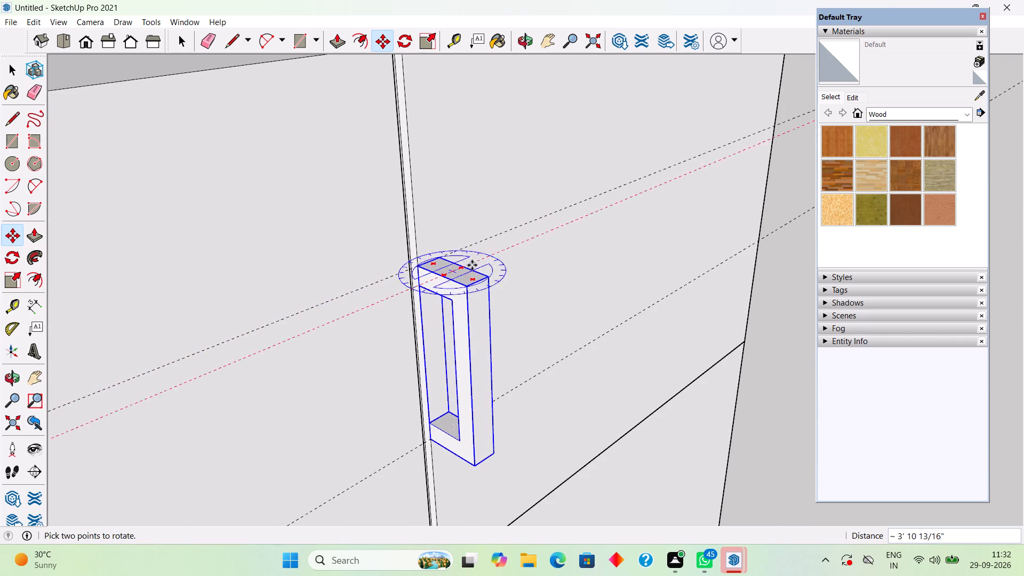
key("space")
Clear the selection and examine the placement of the three handles across the wardrobe's upper doors.
scroll(515, 257, "down", 20)
scroll(515, 257, "down", 8)
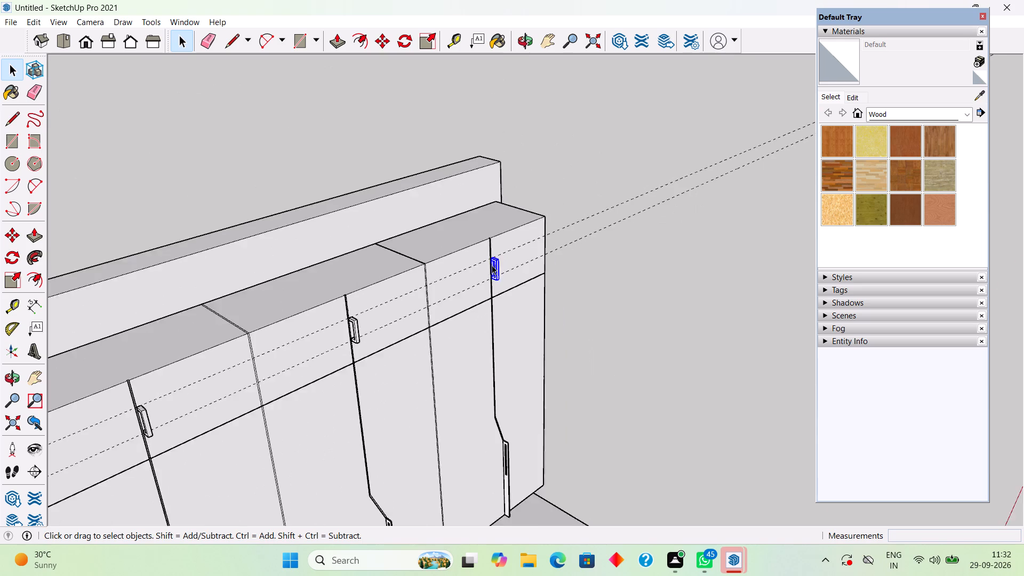
scroll(492, 265, "down", 10)
middle_click_drag(432, 349, 299, 308)
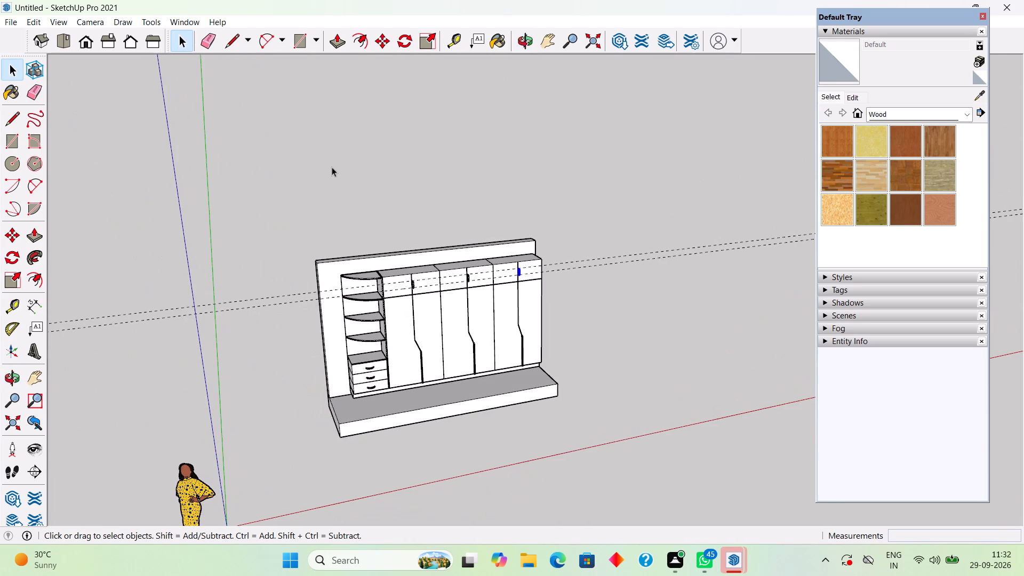
left_click(331, 167)
left_click(331, 167)
scroll(387, 296, "up", 6)
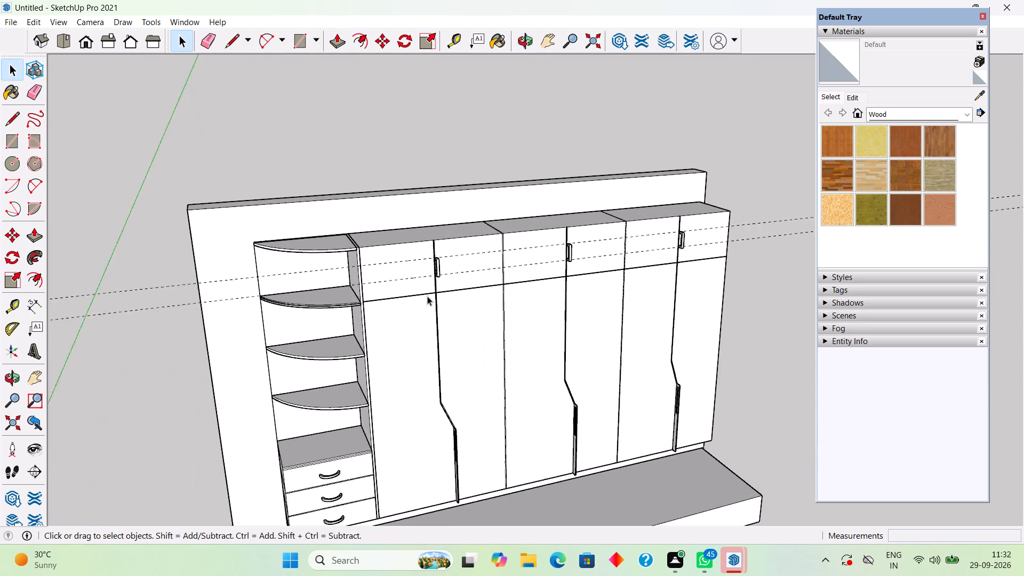
scroll(427, 296, "up", 6)
scroll(449, 256, "up", 8)
middle_click_drag(423, 235, 421, 284)
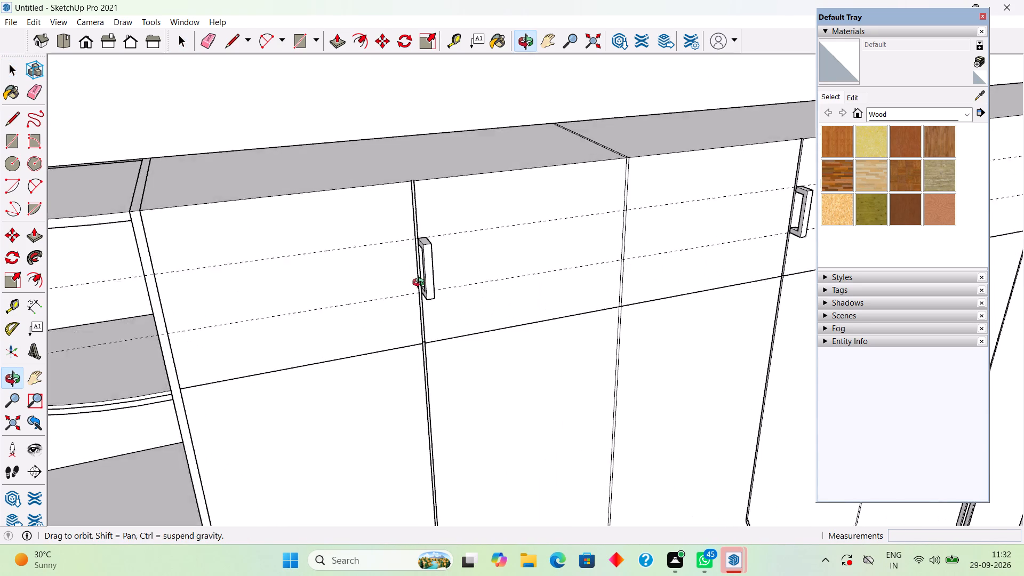
middle_click_drag(421, 284, 420, 338)
scroll(433, 303, "down", 4)
scroll(562, 239, "down", 4)
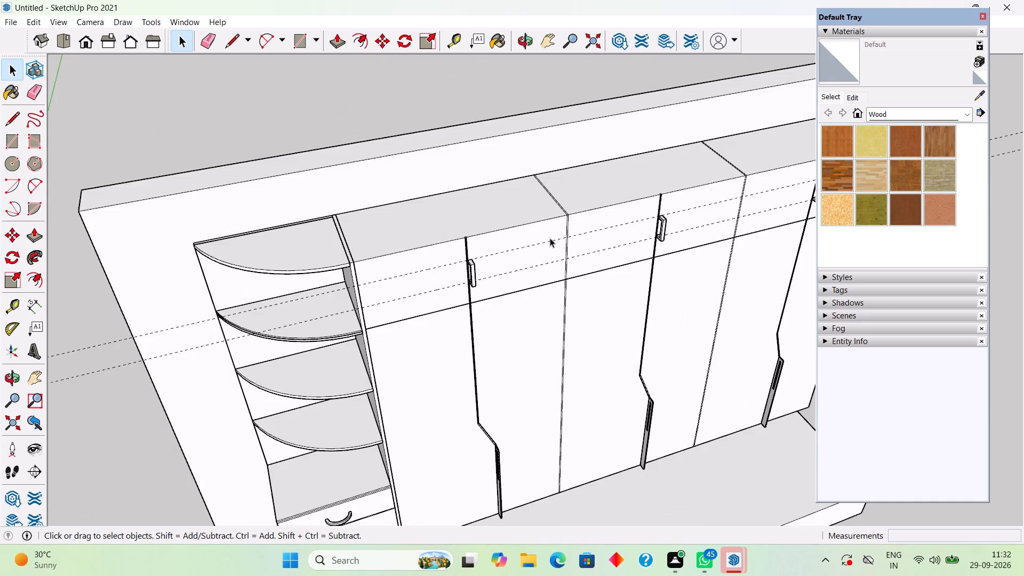
scroll(550, 238, "down", 5)
scroll(793, 171, "up", 10)
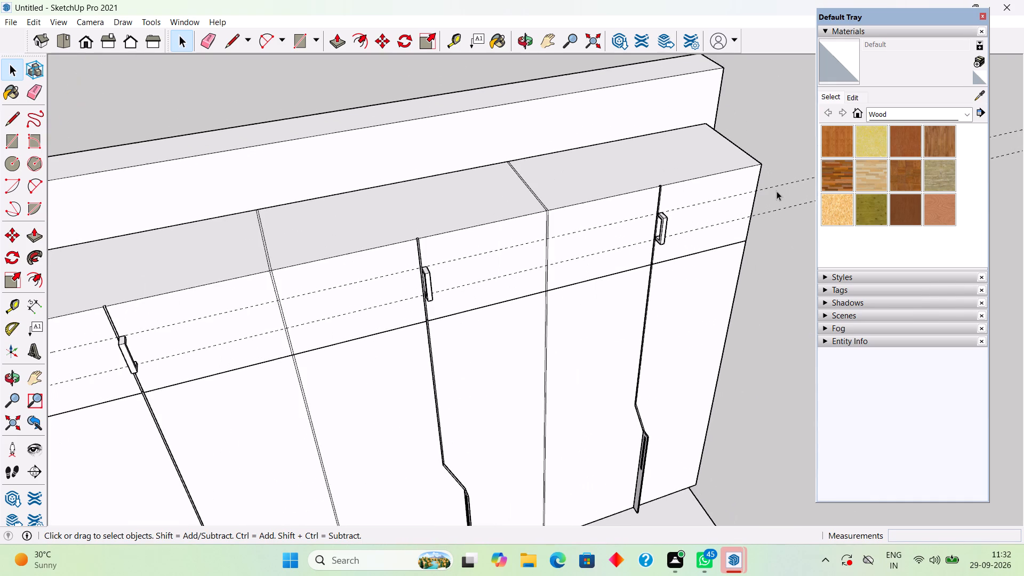
scroll(777, 191, "down", 3)
scroll(360, 291, "up", 3)
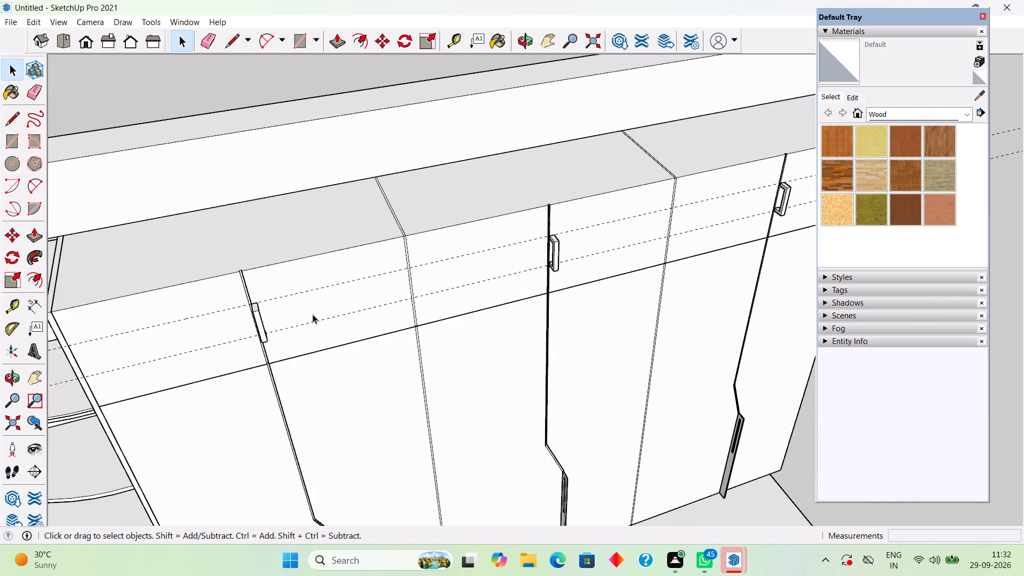
Open the first handle's group beside the shelves and Push/Pull its top face upward 2".
left_click(256, 318)
scroll(186, 323, "up", 5)
scroll(295, 302, "down", 1)
scroll(295, 303, "up", 7)
left_click(297, 298)
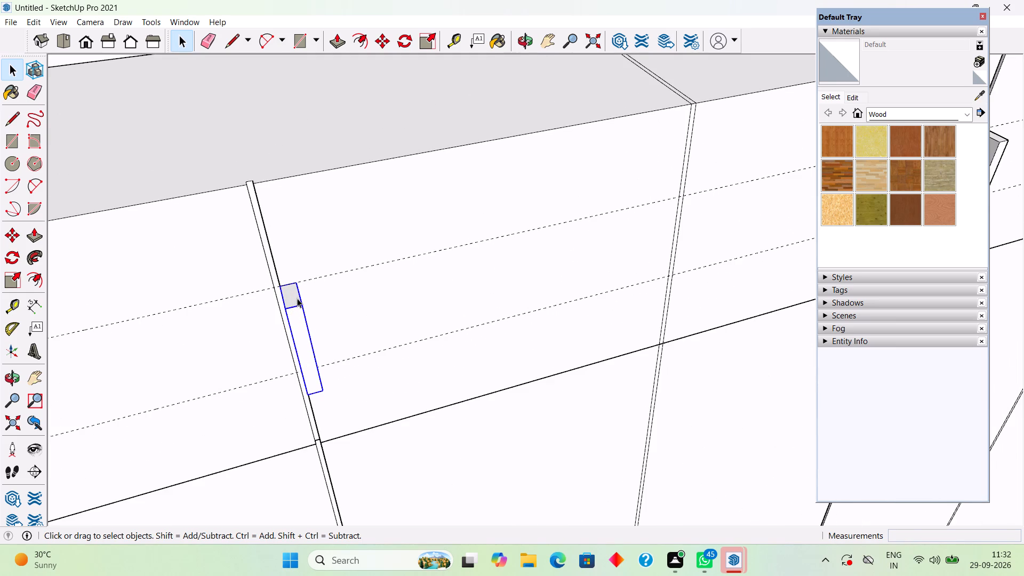
left_click(291, 299)
key("p")
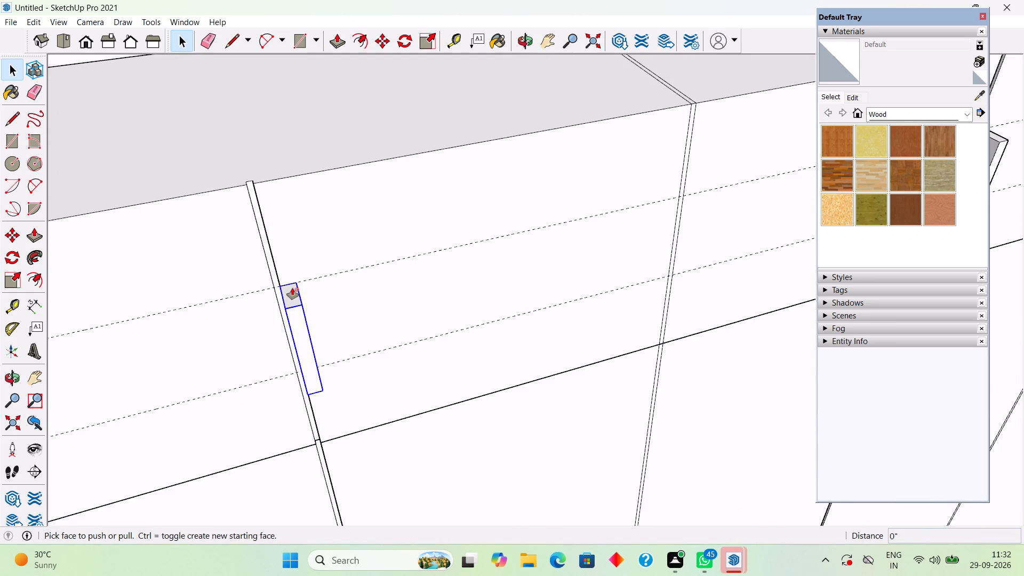
key("space")
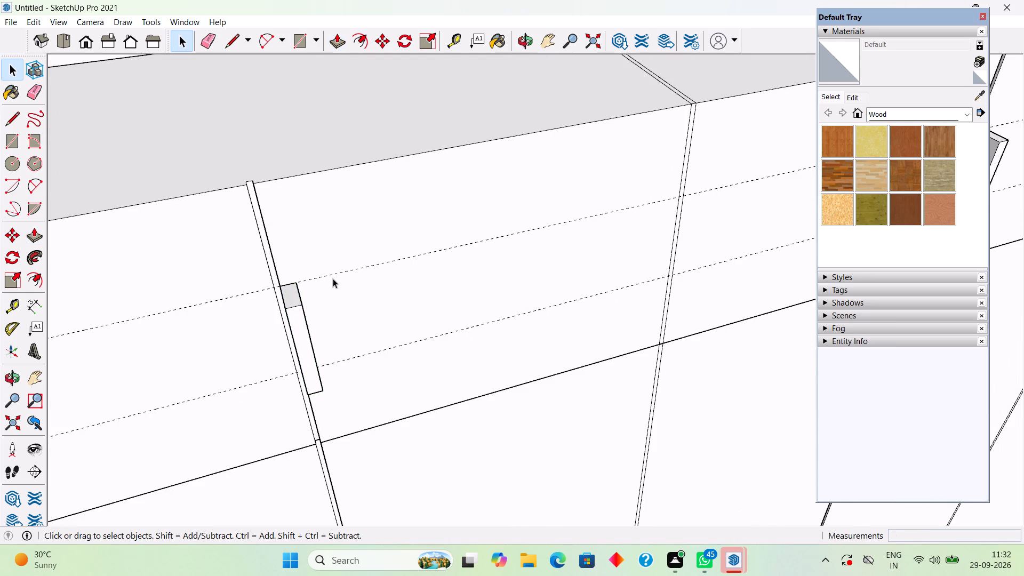
triple_click(293, 320)
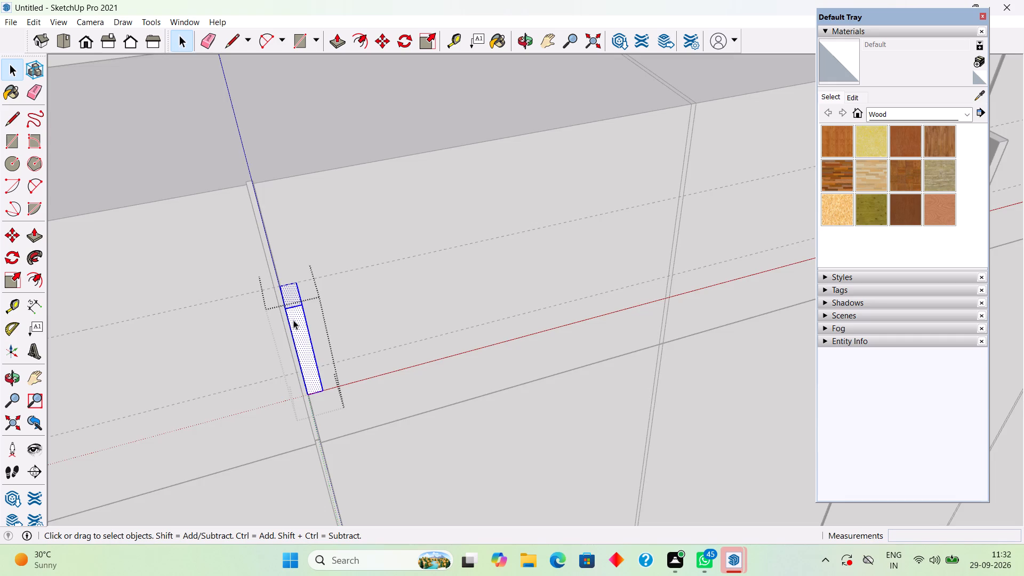
key("p")
left_click(293, 295)
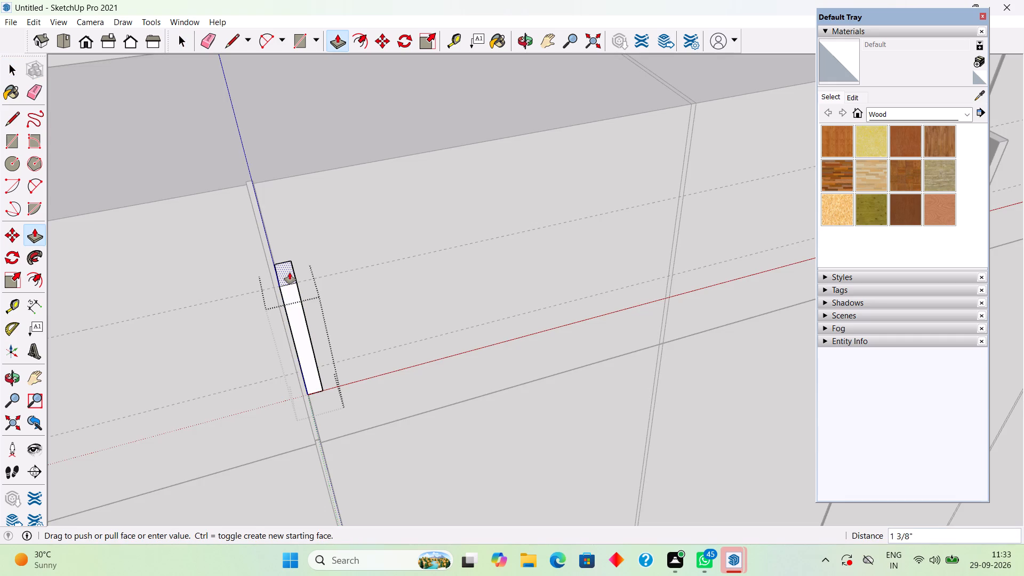
type("2\"")
key("Return")
Open the middle door pair's handle group and Push/Pull its top face upward 2".
scroll(290, 273, "down", 7)
middle_click_drag(303, 367, 336, 186)
scroll(321, 216, "up", 4)
scroll(327, 201, "down", 2)
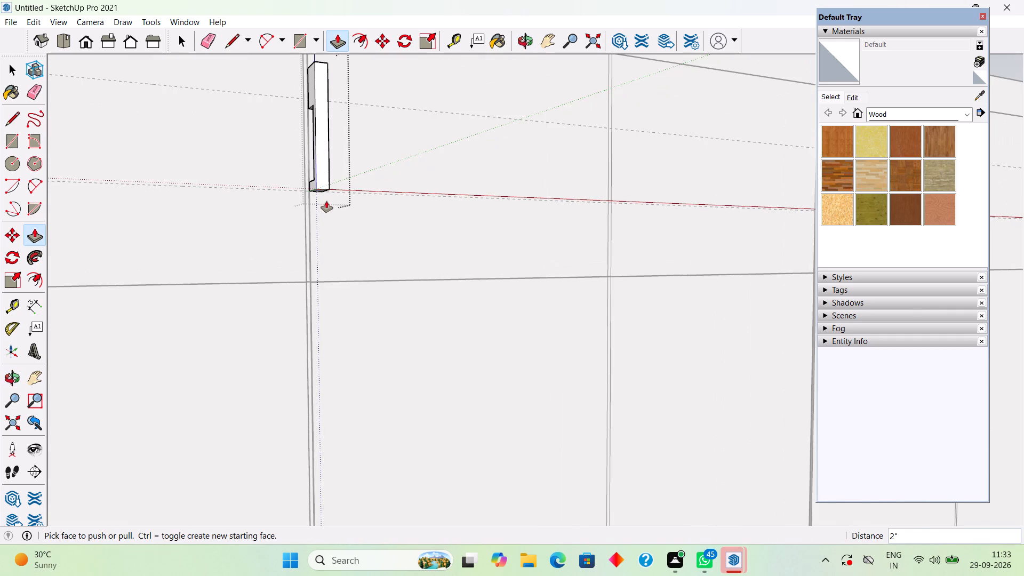
scroll(326, 201, "down", 2)
scroll(368, 172, "down", 9)
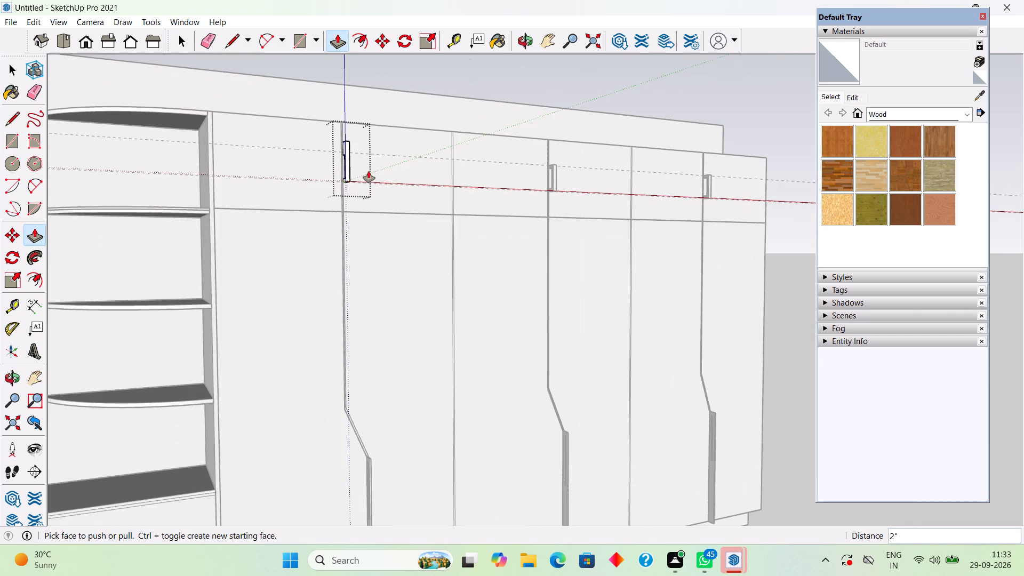
scroll(369, 171, "down", 1)
scroll(744, 176, "up", 20)
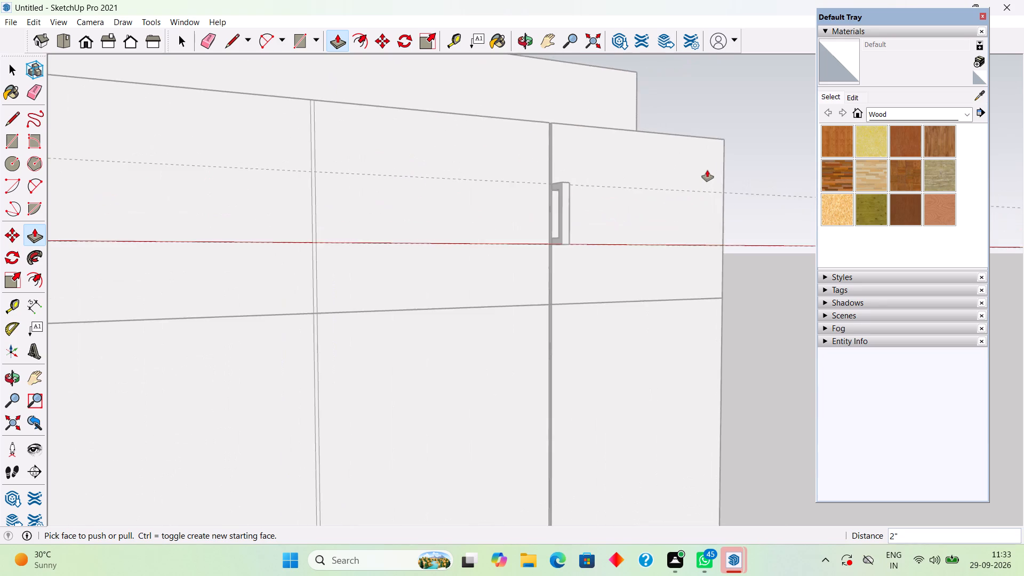
scroll(707, 170, "down", 4)
key("space")
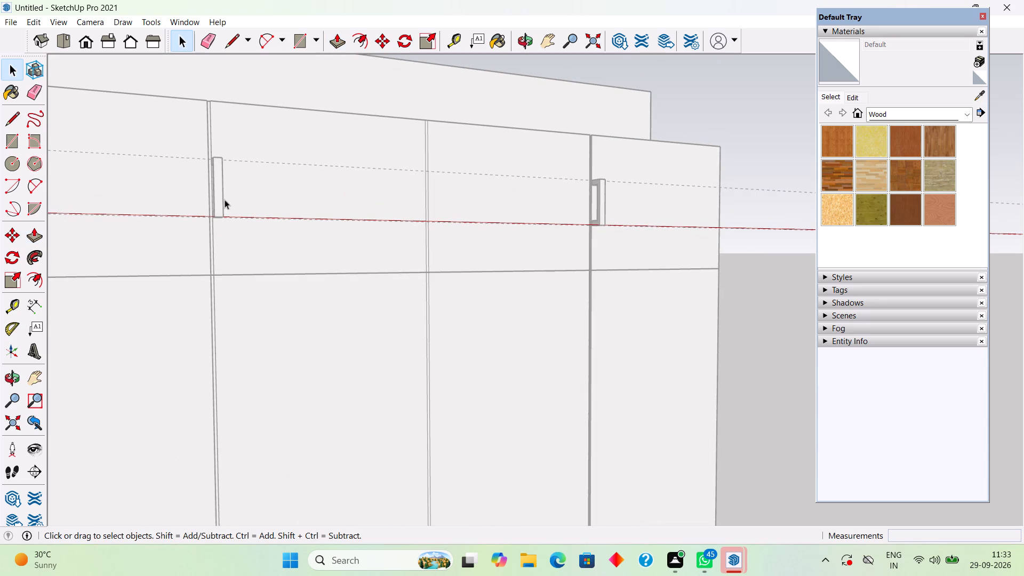
triple_click(221, 190)
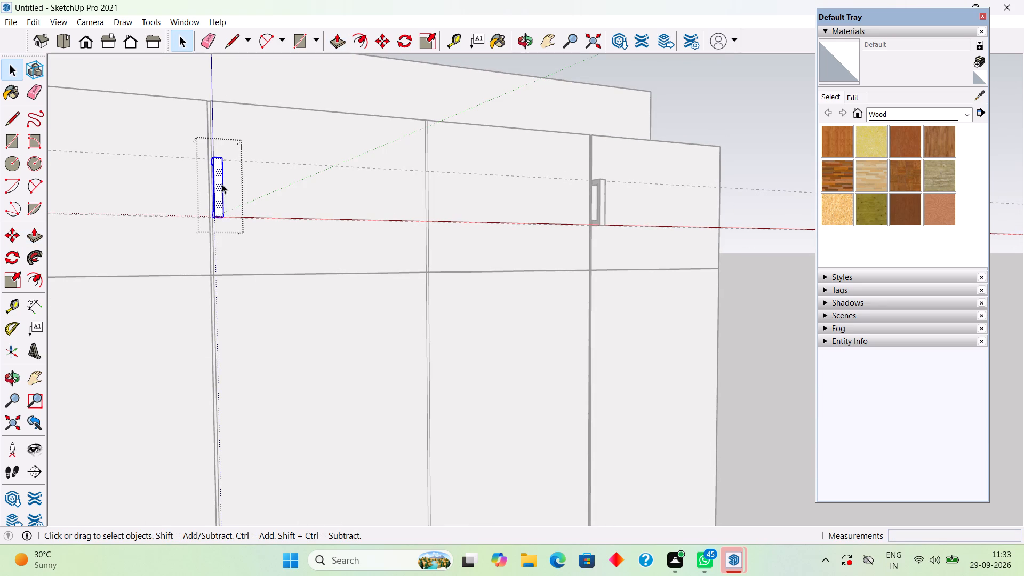
middle_click_drag(223, 180, 218, 346)
scroll(181, 271, "up", 5)
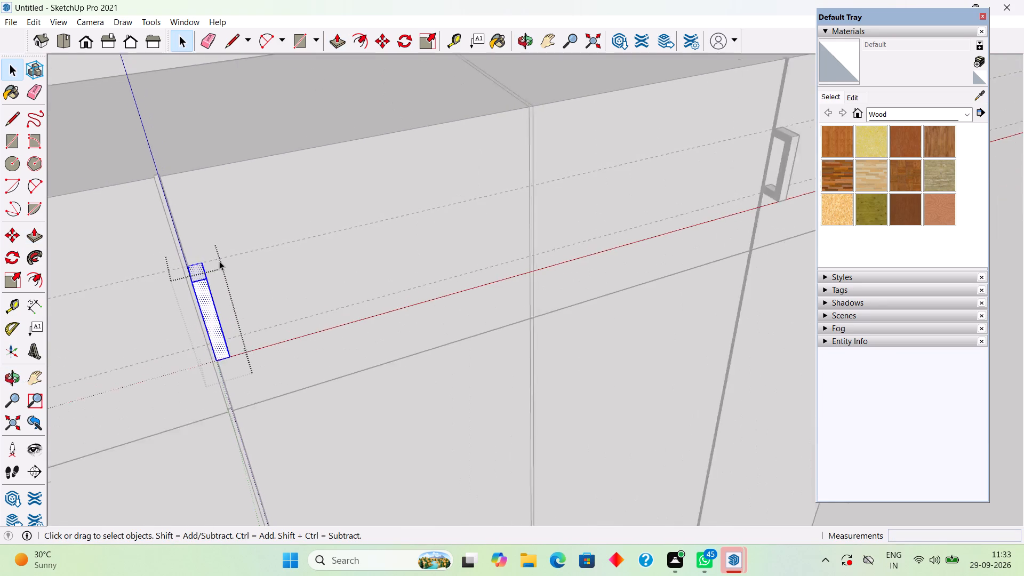
scroll(219, 261, "up", 1)
key("p")
left_click(198, 266)
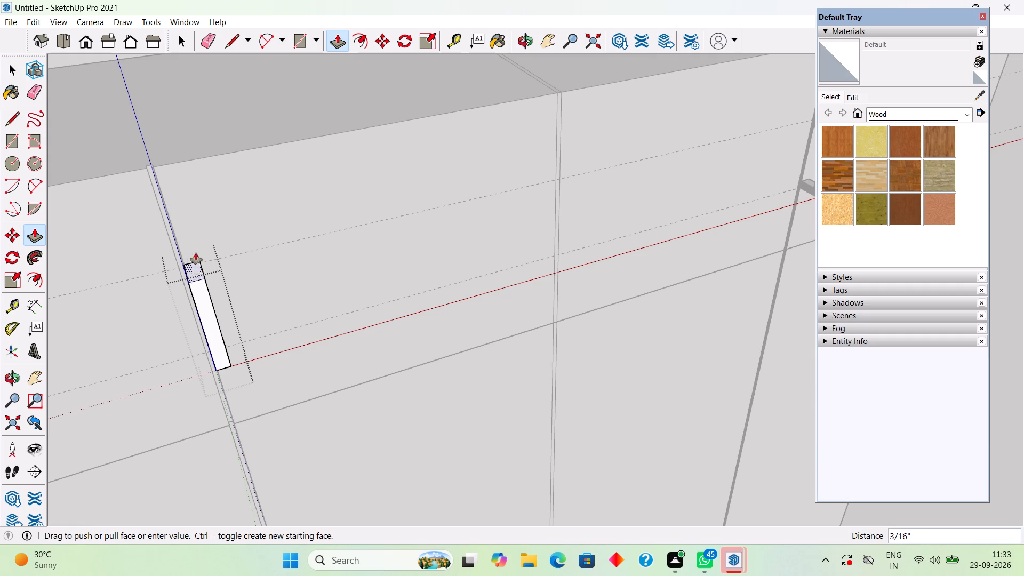
type("2\"")
key("Return")
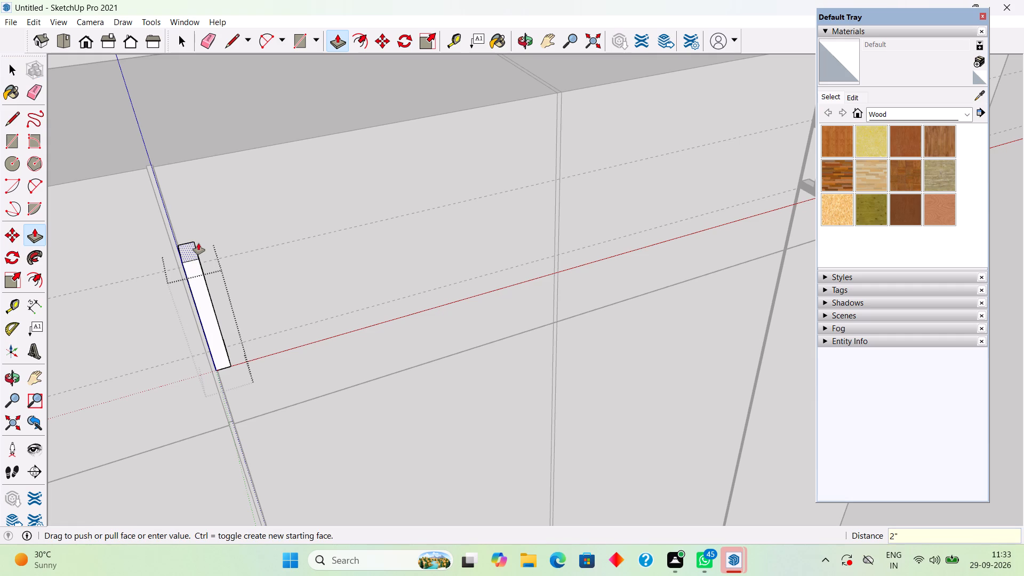
key("space")
Open the last door pair's handle group, Push/Pull its top face upward 2", and close the group.
scroll(199, 246, "down", 14)
scroll(617, 245, "up", 2)
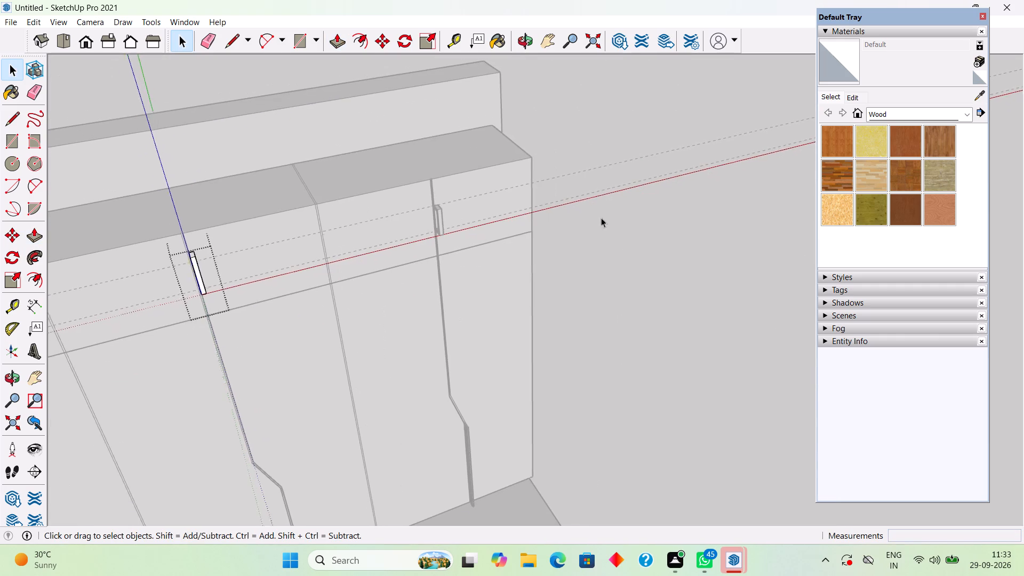
scroll(601, 218, "up", 15)
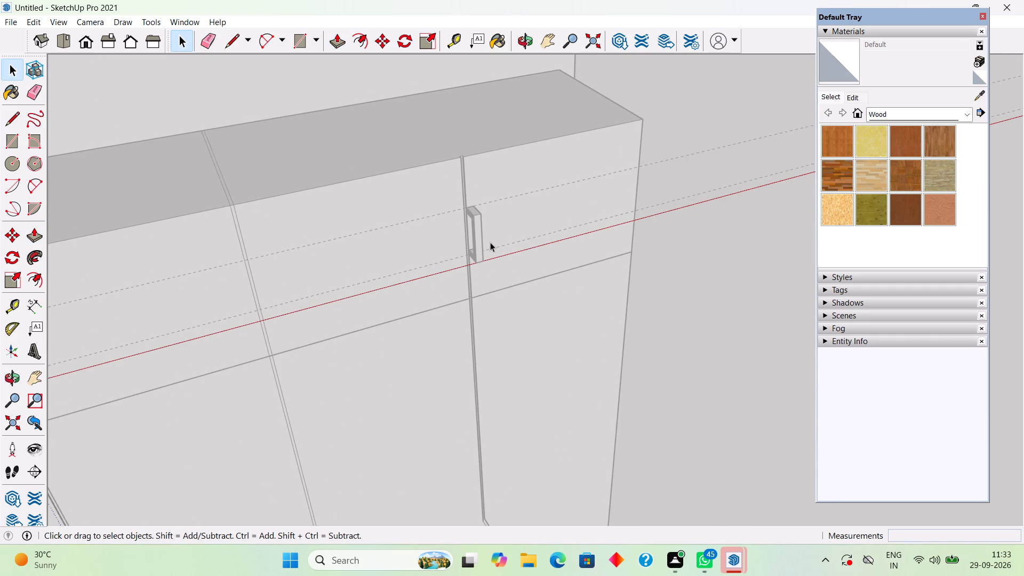
triple_click(478, 241)
scroll(474, 190, "up", 9)
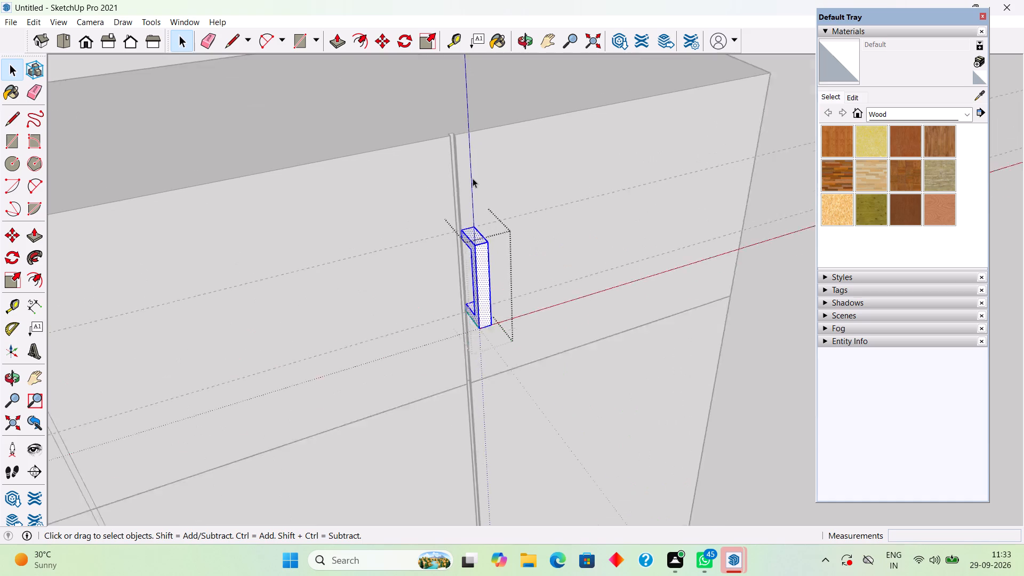
scroll(473, 178, "up", 2)
key("p")
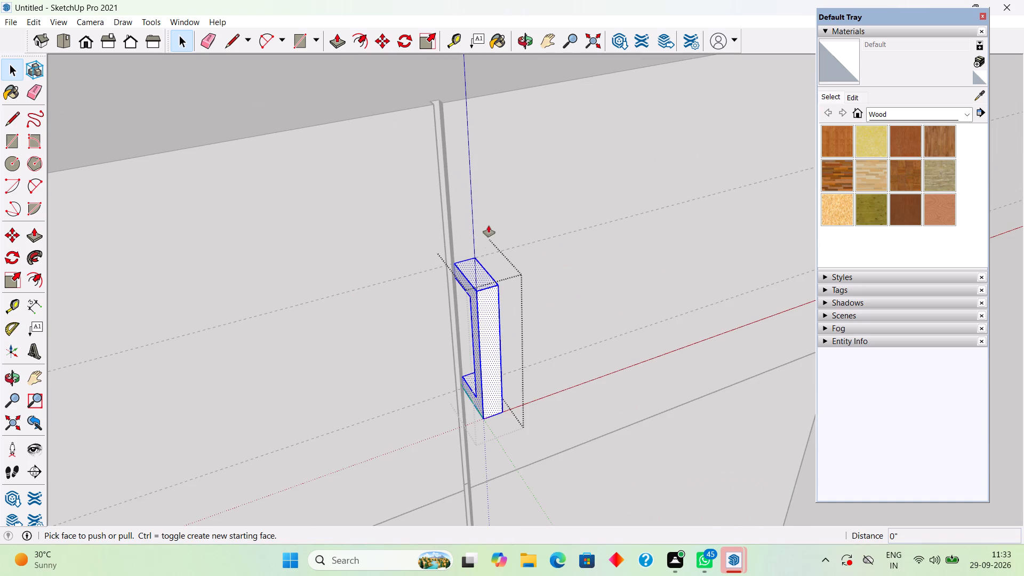
left_click(478, 265)
type("2\"")
key("Return")
key("space")
scroll(478, 231, "up", 1)
scroll(478, 231, "down", 20)
scroll(478, 231, "down", 16)
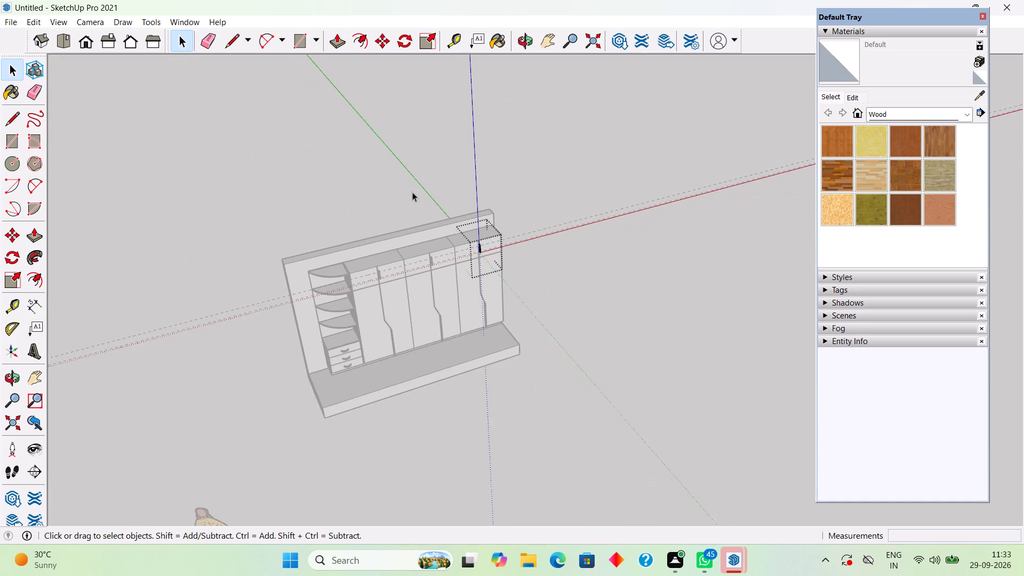
left_click(412, 192)
Delete all the guide lines from the model.
middle_click_drag(377, 334, 354, 205)
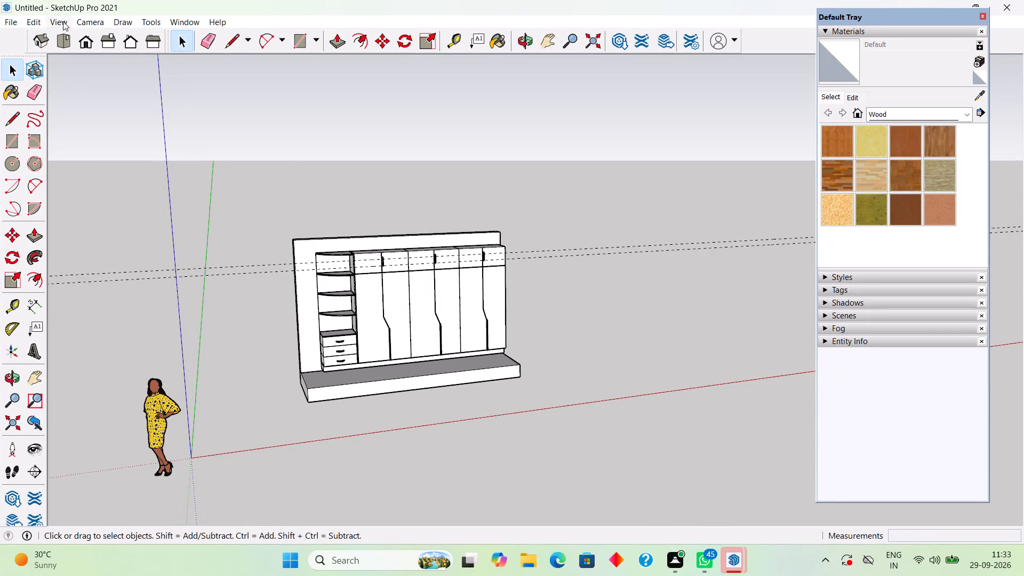
left_click(43, 21)
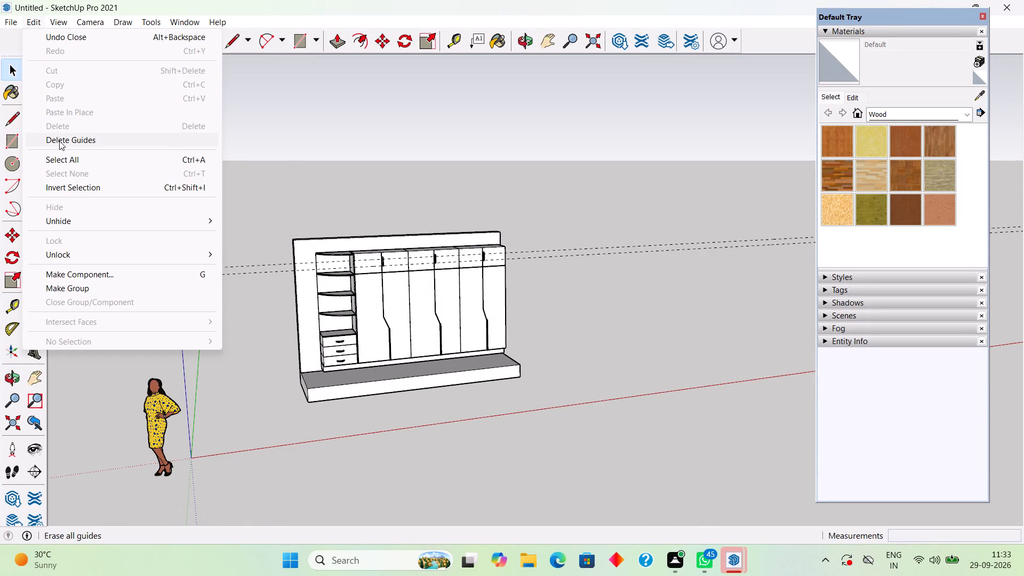
left_click(59, 141)
Examine the wardrobe, its upper door handles and the corner shelf unit from the front and side.
scroll(480, 409, "up", 7)
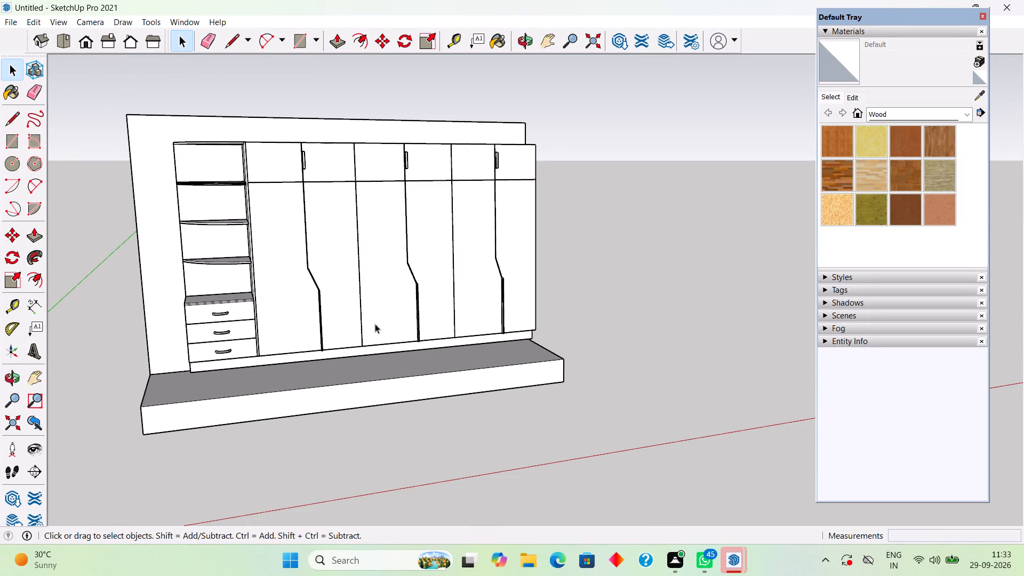
middle_click_drag(373, 324, 639, 372)
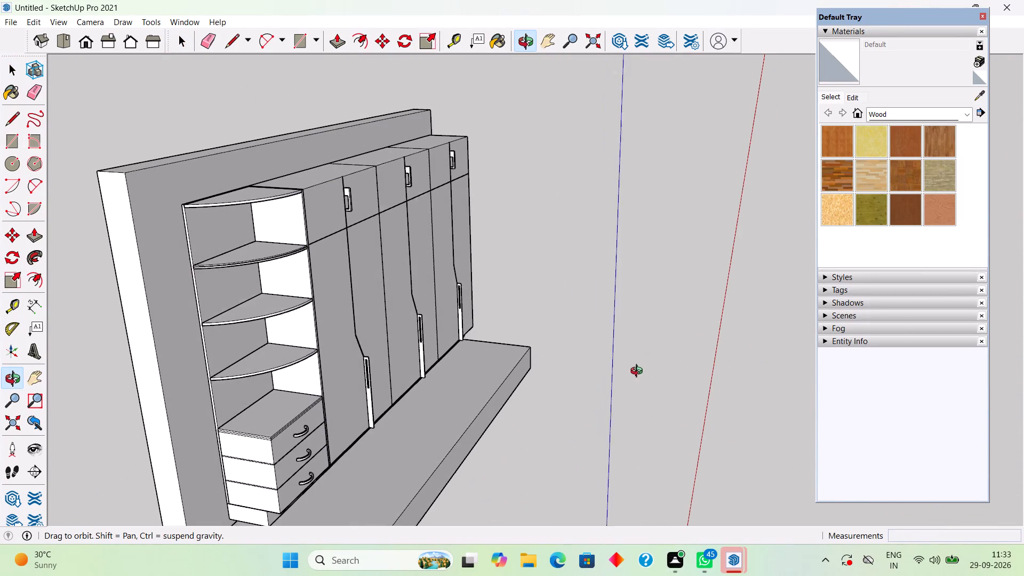
middle_click_drag(639, 372, 639, 372)
scroll(371, 443, "down", 5)
middle_click_drag(338, 467, 318, 374)
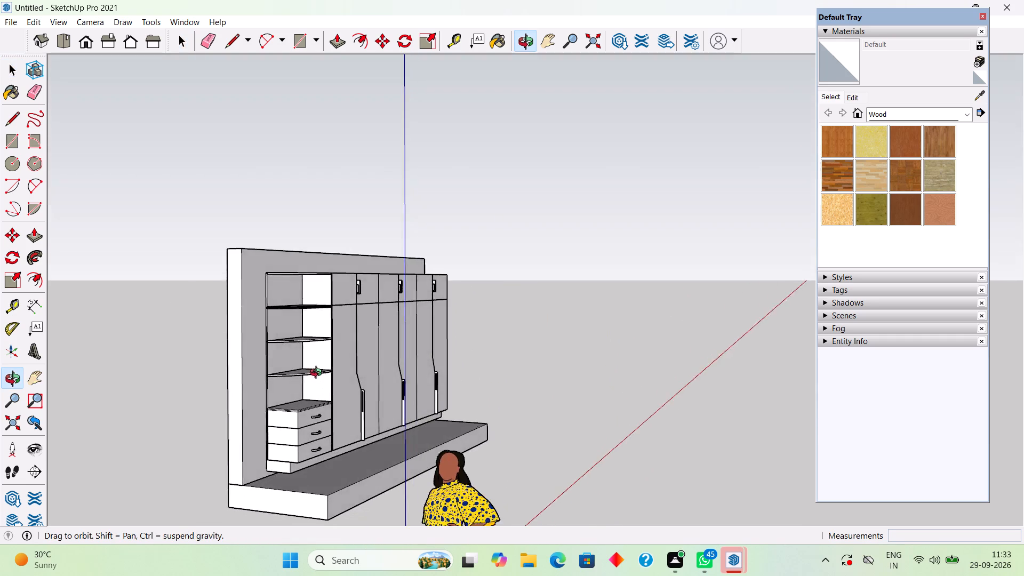
middle_click_drag(318, 374, 294, 412)
scroll(326, 494, "up", 3)
middle_click_drag(321, 519, 266, 499)
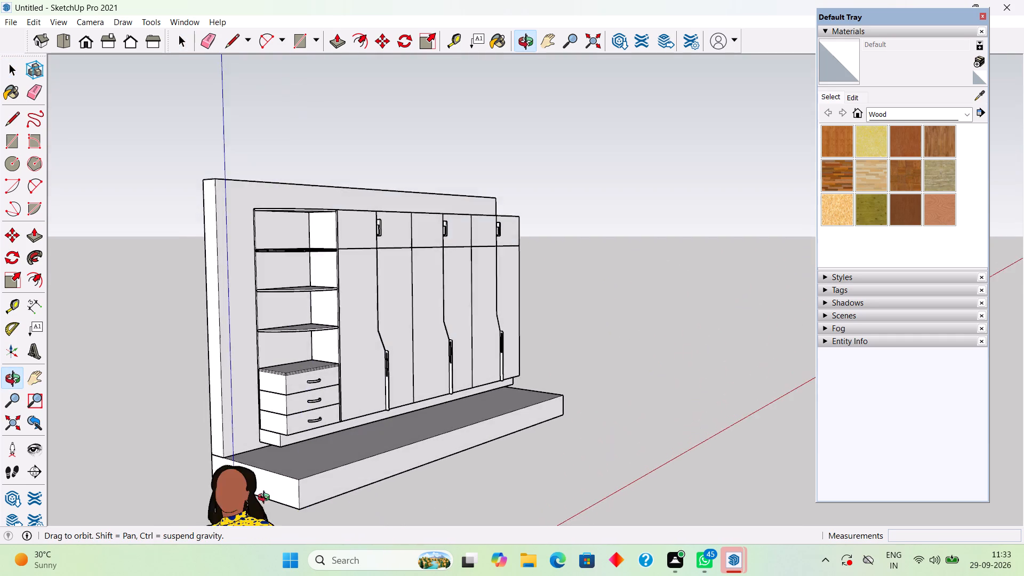
middle_click_drag(266, 499, 265, 513)
scroll(321, 505, "up", 4)
Delete the standing woman scale figure near the origin.
scroll(321, 494, "down", 15)
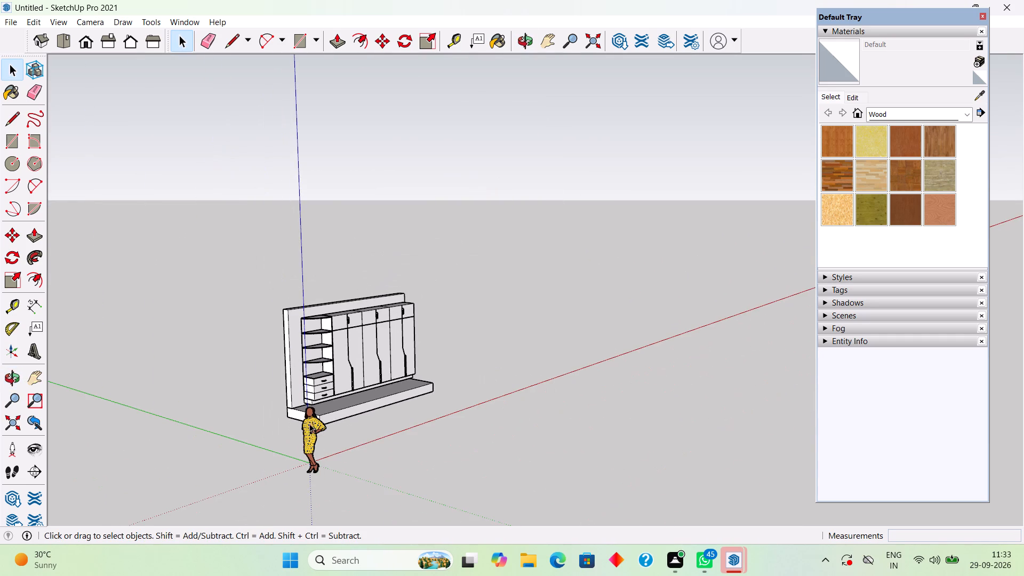
left_click(306, 426)
key("Delete")
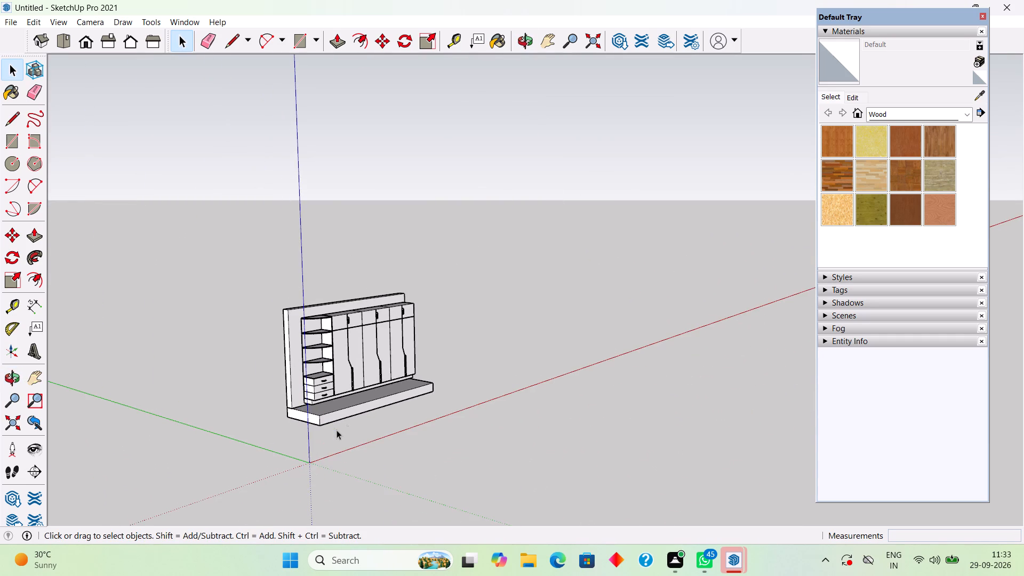
Examine the whole wardrobe from several angles, including the doors, shelves, drawers and the wall behind.
scroll(355, 420, "down", 1)
scroll(356, 410, "up", 5)
middle_click_drag(351, 384, 343, 432)
scroll(279, 411, "up", 7)
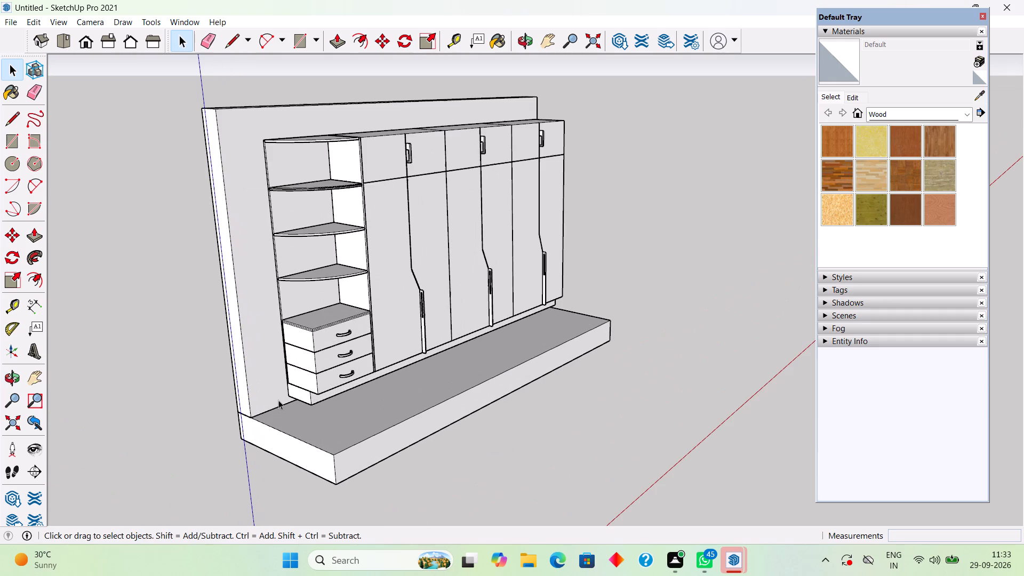
middle_click_drag(402, 345, 390, 331)
middle_click_drag(377, 333, 369, 337)
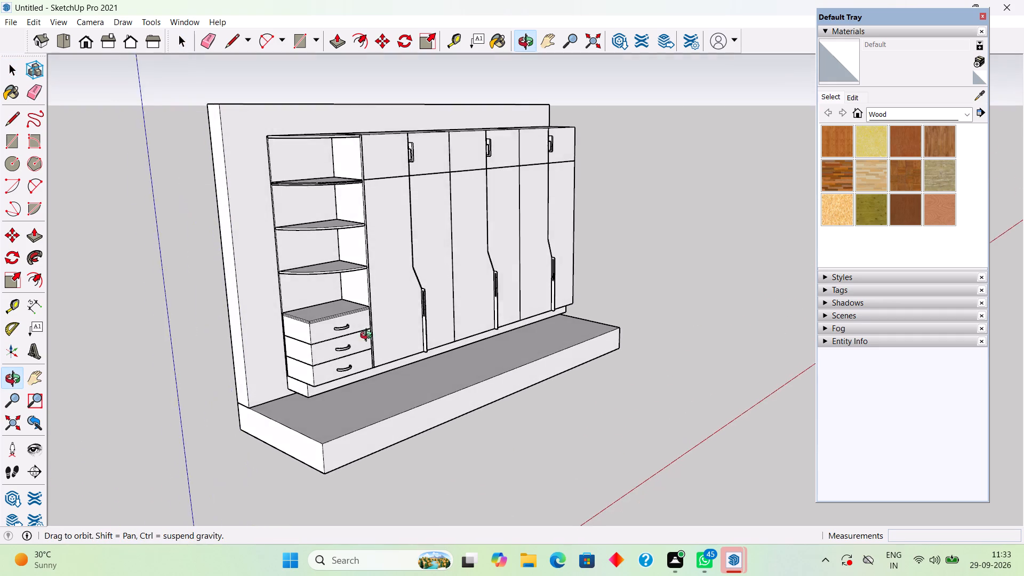
middle_click_drag(369, 337, 341, 358)
scroll(441, 329, "up", 1)
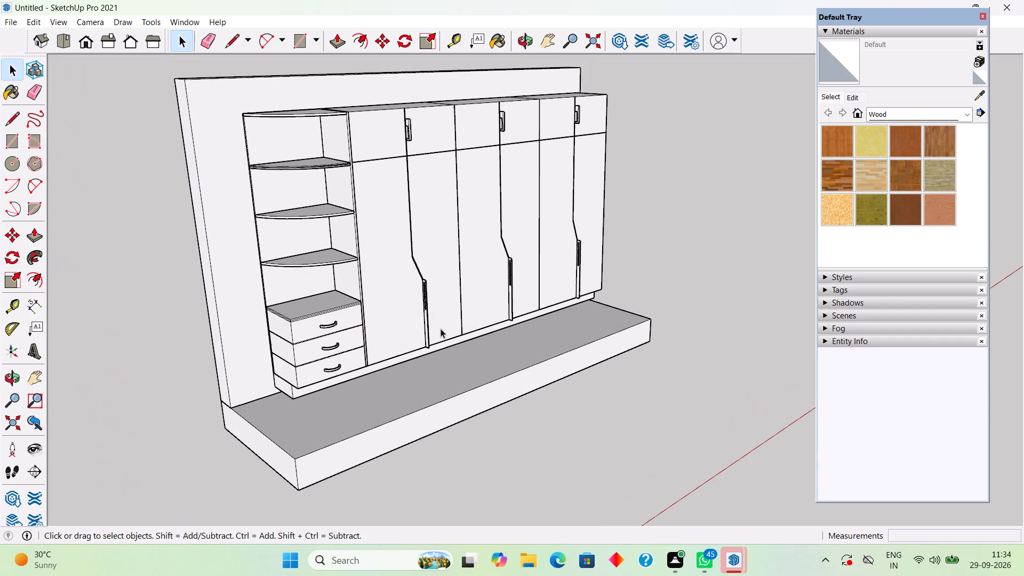
middle_click_drag(441, 329, 399, 348)
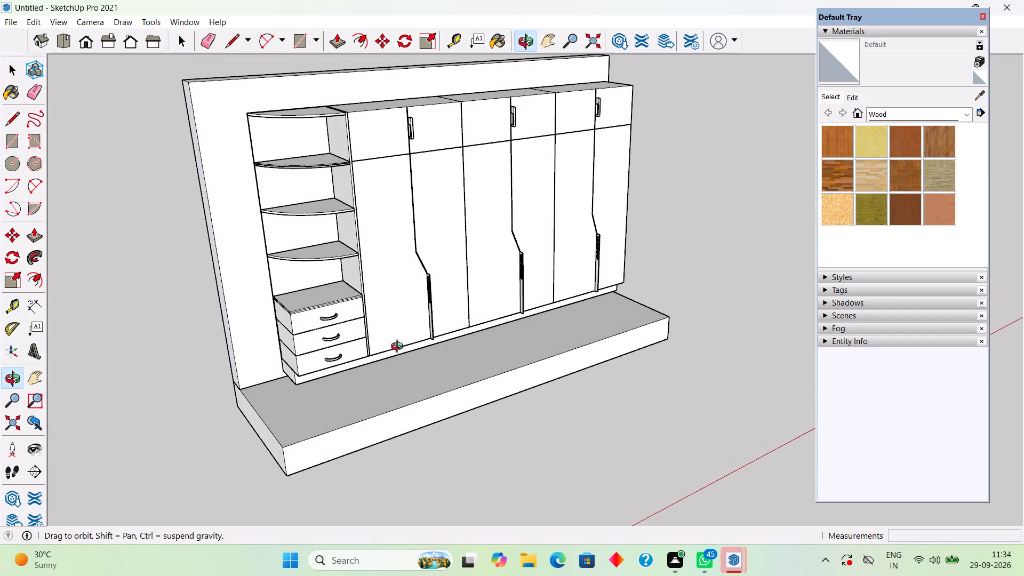
middle_click_drag(399, 348, 455, 374)
scroll(455, 374, "down", 3)
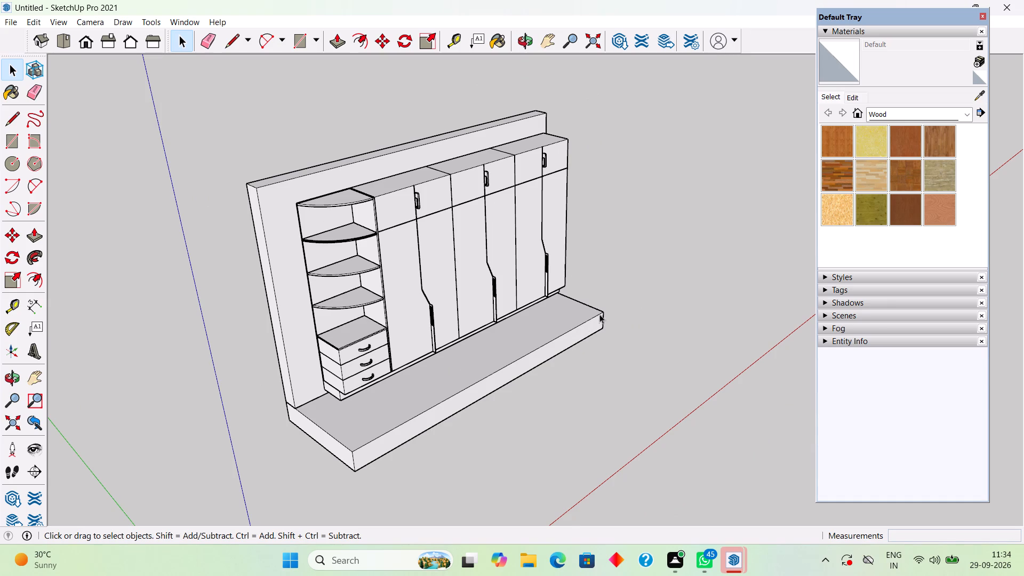
scroll(632, 294, "up", 1)
middle_click_drag(463, 388, 370, 310)
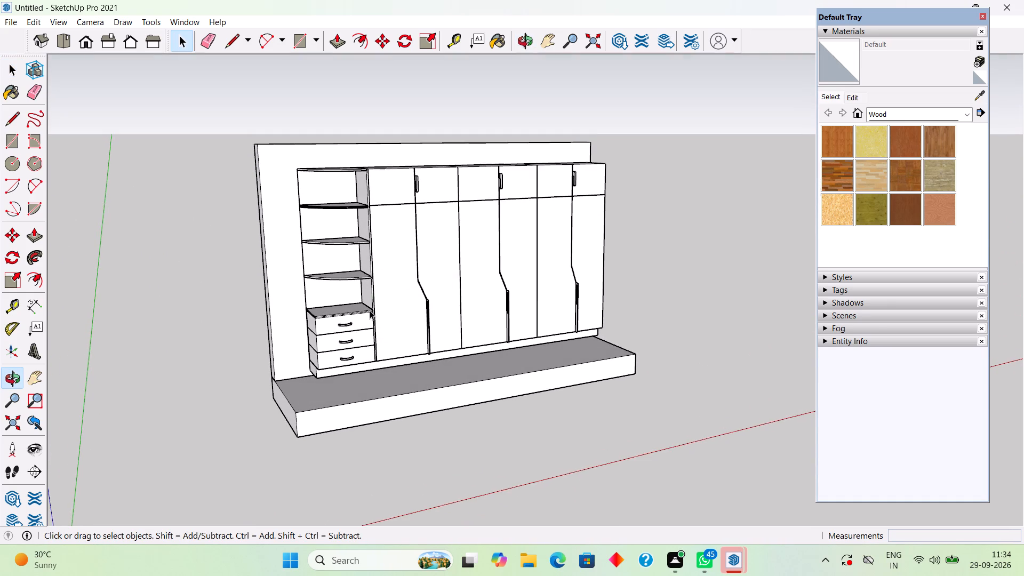
scroll(398, 300, "up", 1)
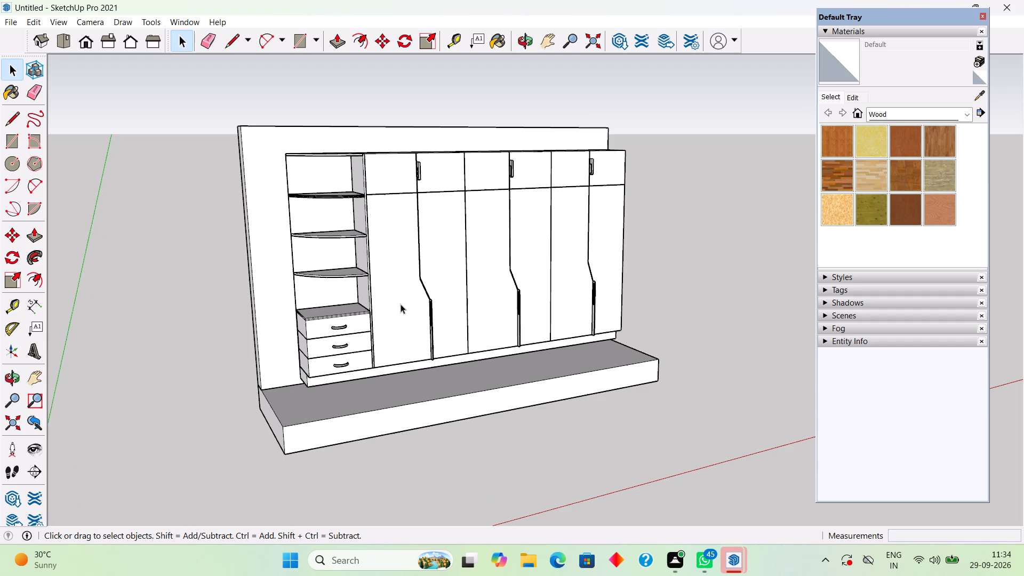
left_click(271, 154)
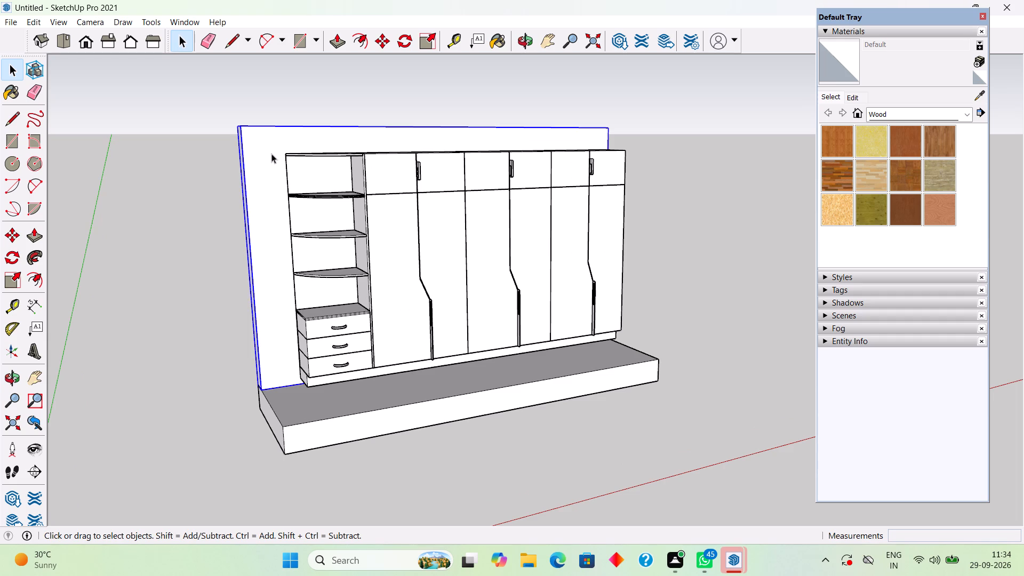
left_click(148, 154)
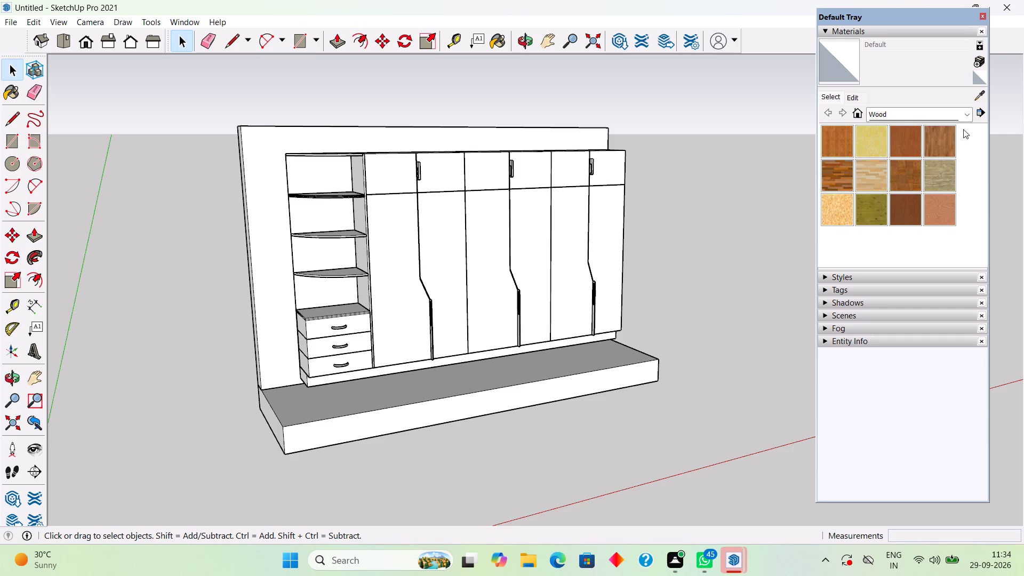
Paint the wardrobe's upper and lower doors with Color M06 from the Colors material collection.
left_click(916, 111)
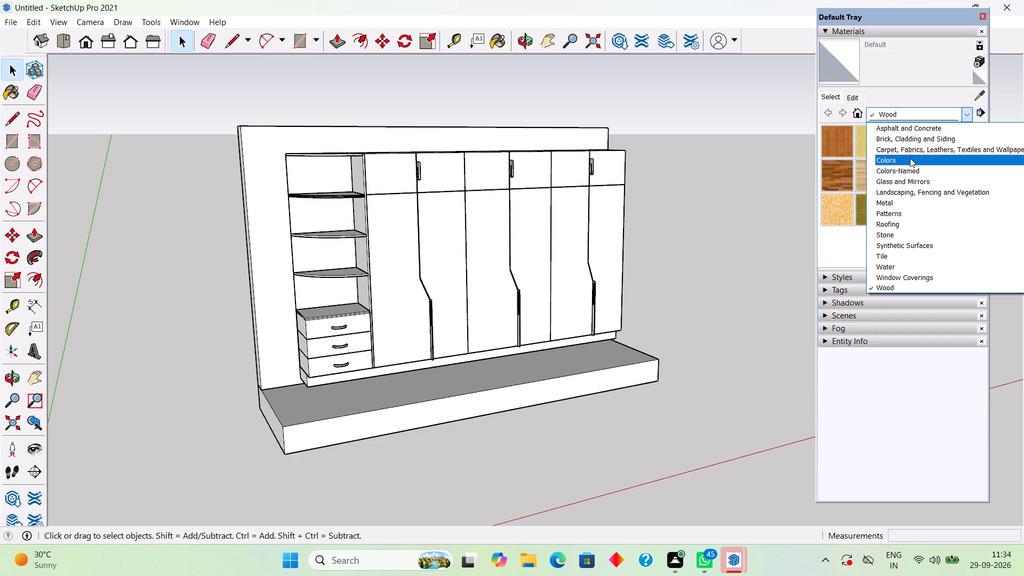
left_click(908, 163)
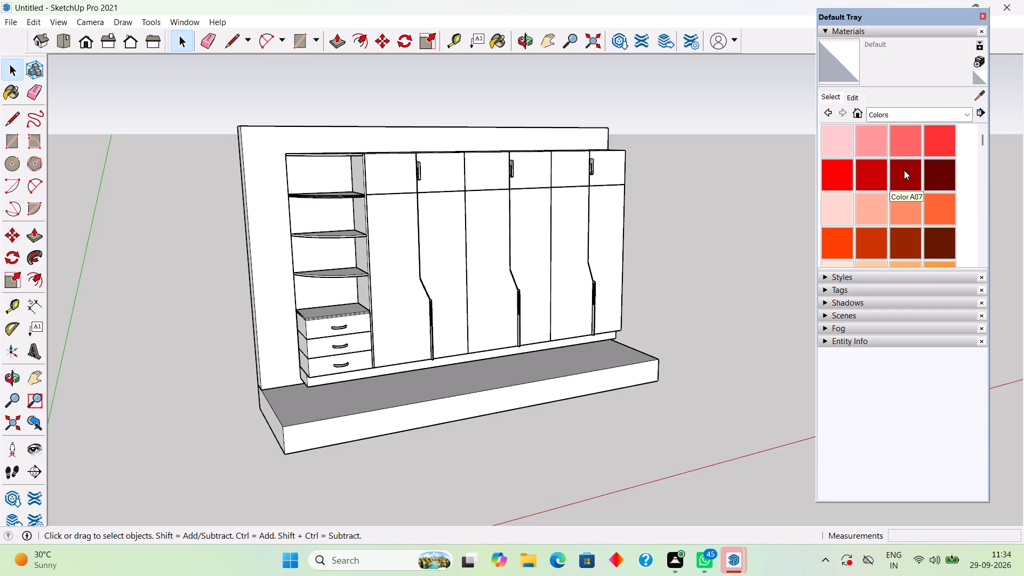
scroll(904, 171, "up", 1)
scroll(904, 171, "down", 17)
scroll(902, 172, "up", 2)
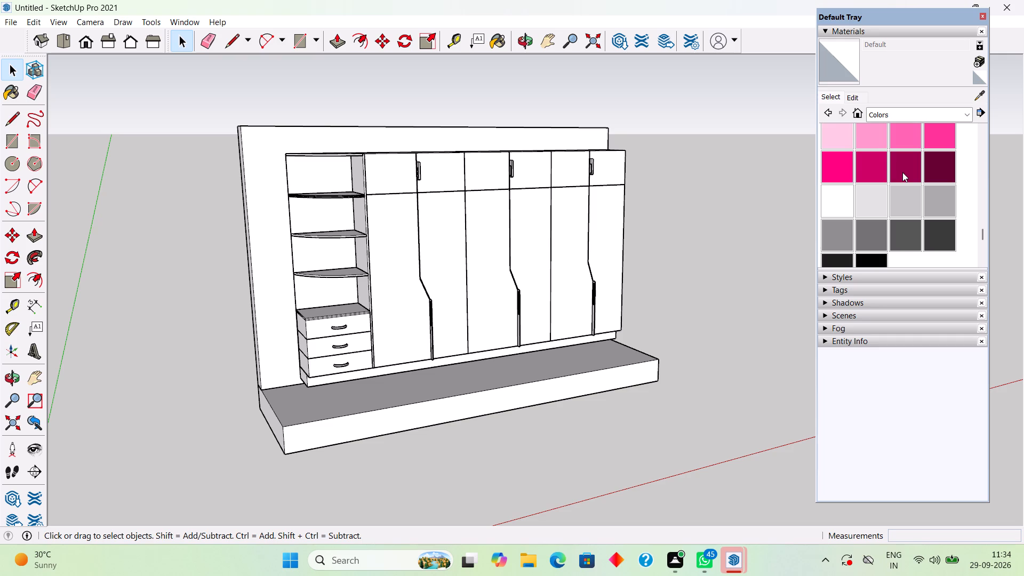
left_click(895, 227)
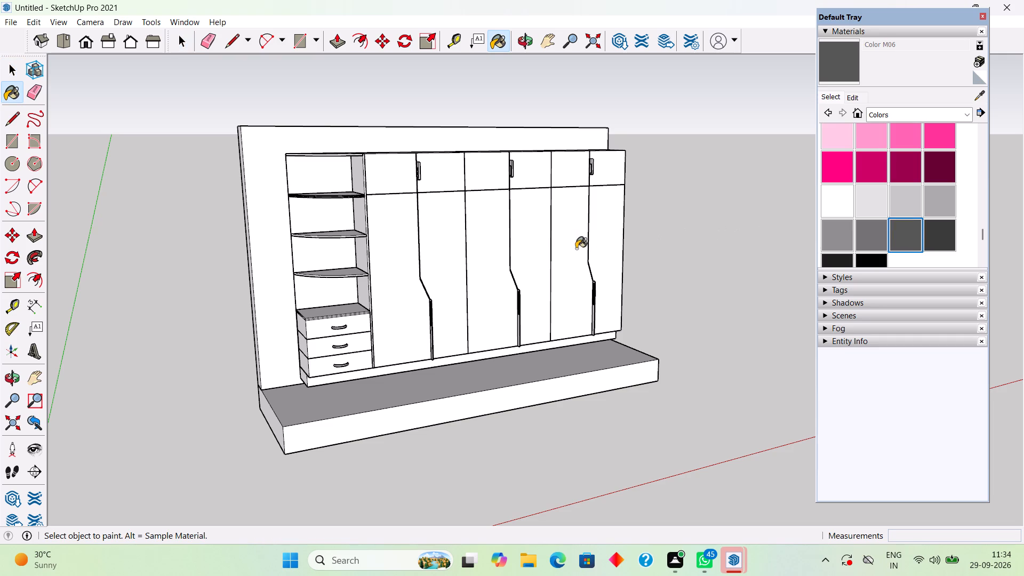
left_click(560, 246)
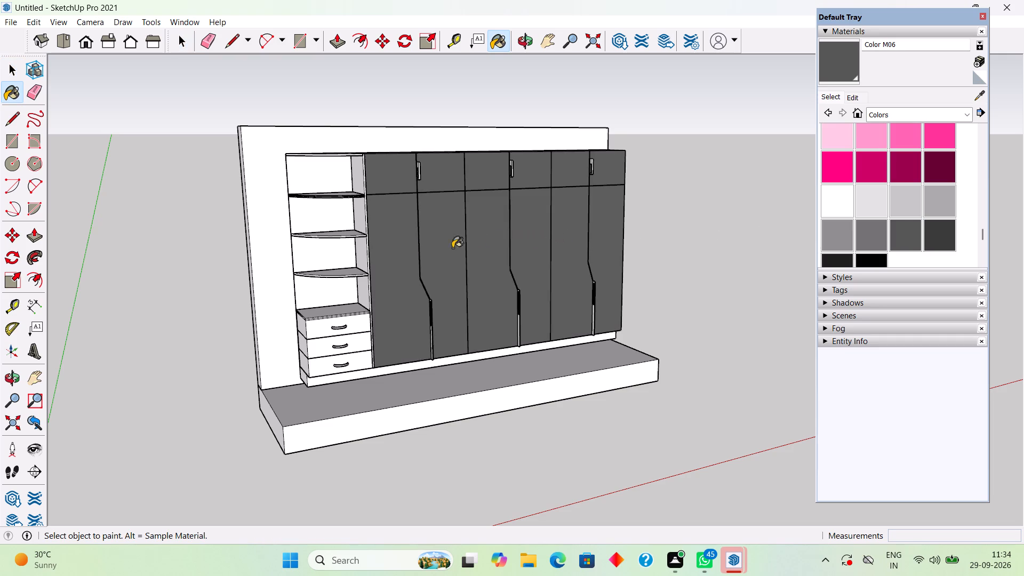
Paint the open shelf unit's back panel, three curved shelves, side panel and top with Color M06.
left_click(321, 262)
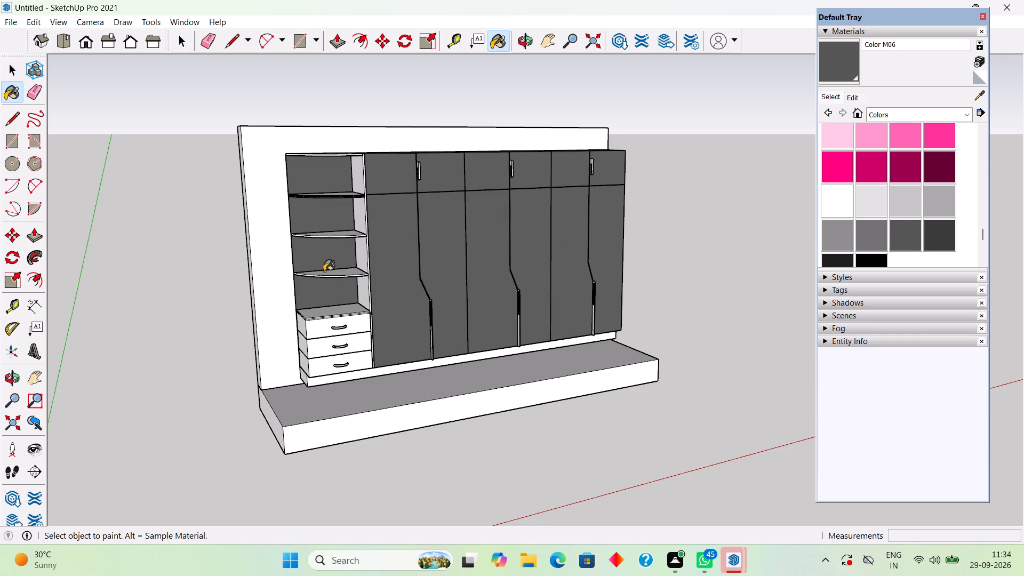
left_click(344, 272)
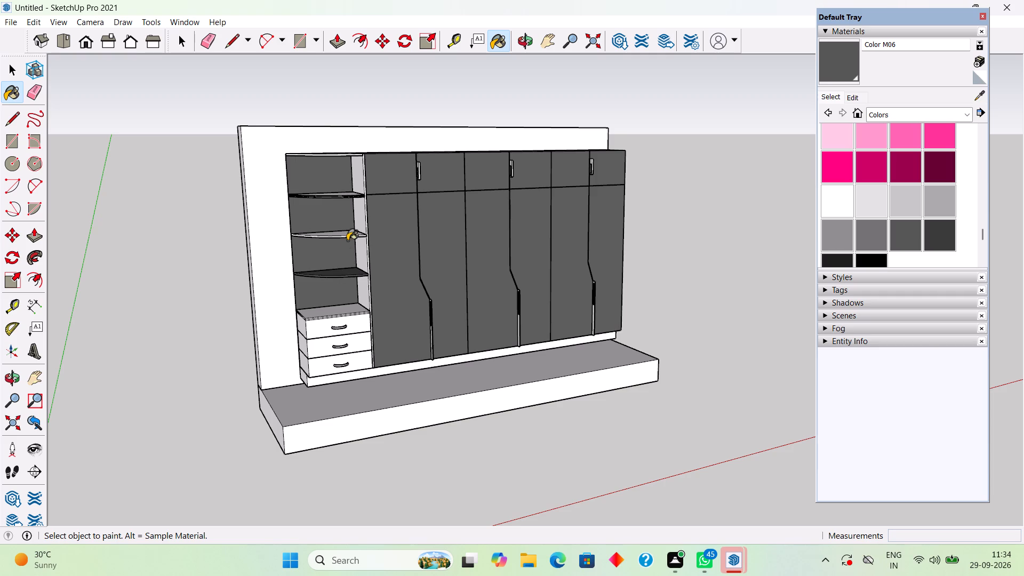
left_click(347, 237)
left_click(351, 193)
scroll(346, 197, "up", 3)
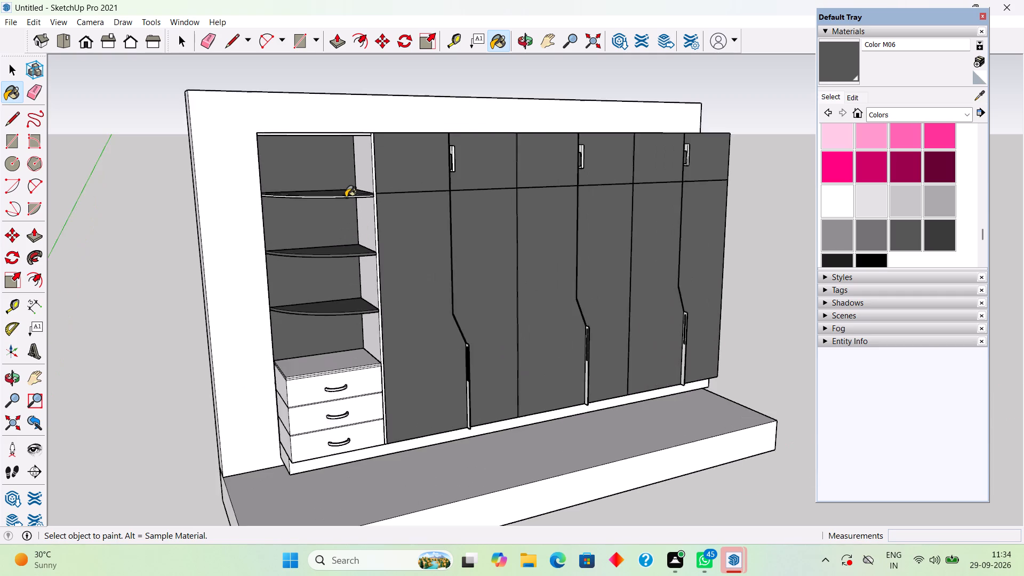
scroll(346, 197, "up", 6)
left_click(347, 198)
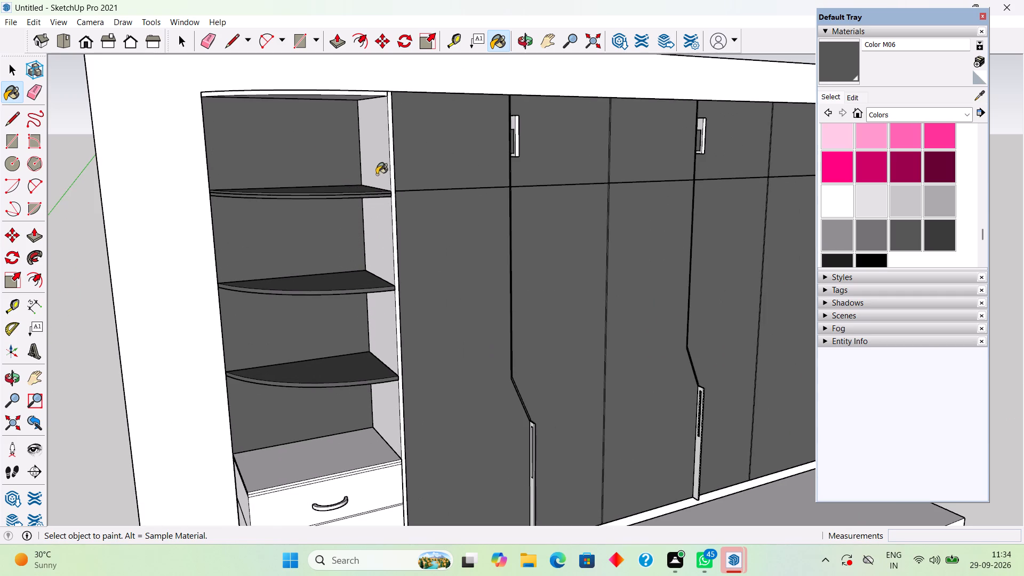
left_click(389, 158)
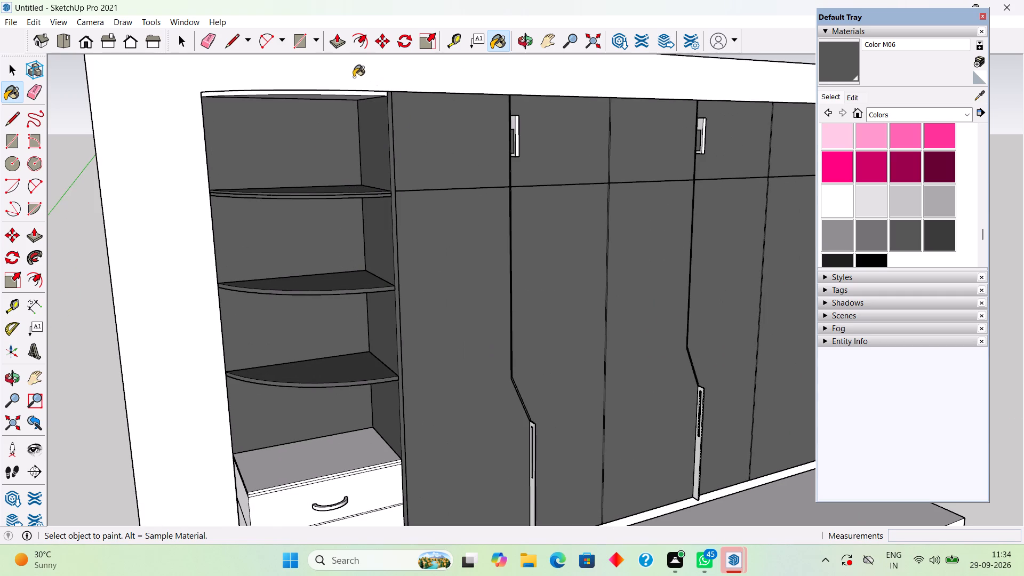
left_click(351, 94)
Paint the three-drawer unit below the open shelves with Color M06.
scroll(473, 130, "down", 3)
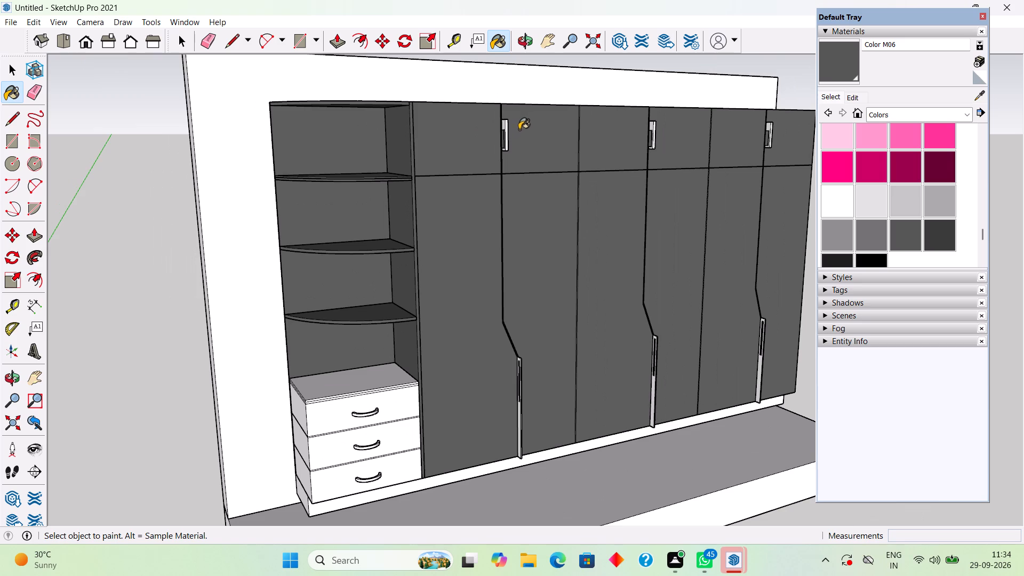
left_click(370, 389)
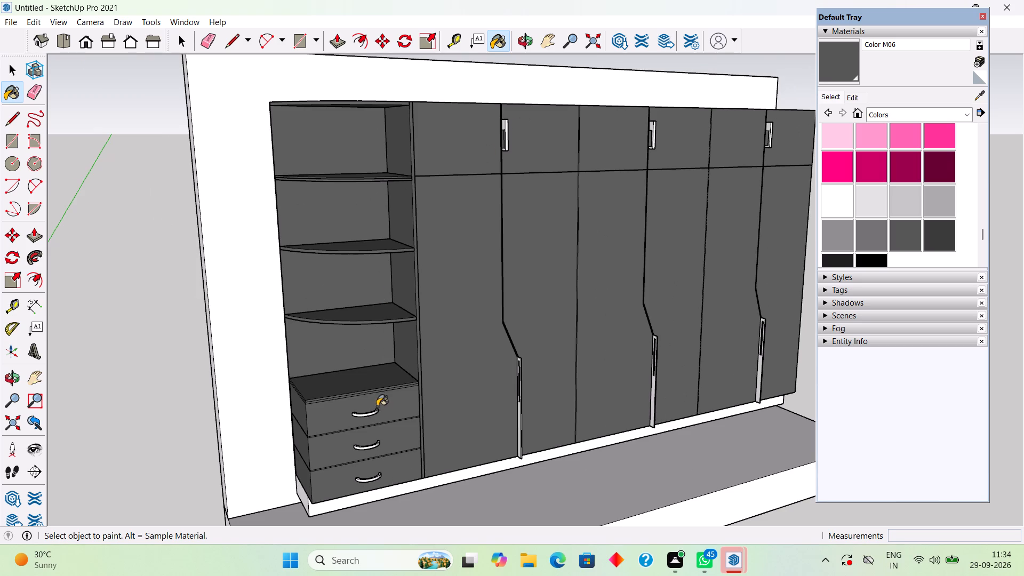
middle_click_drag(346, 482, 347, 432)
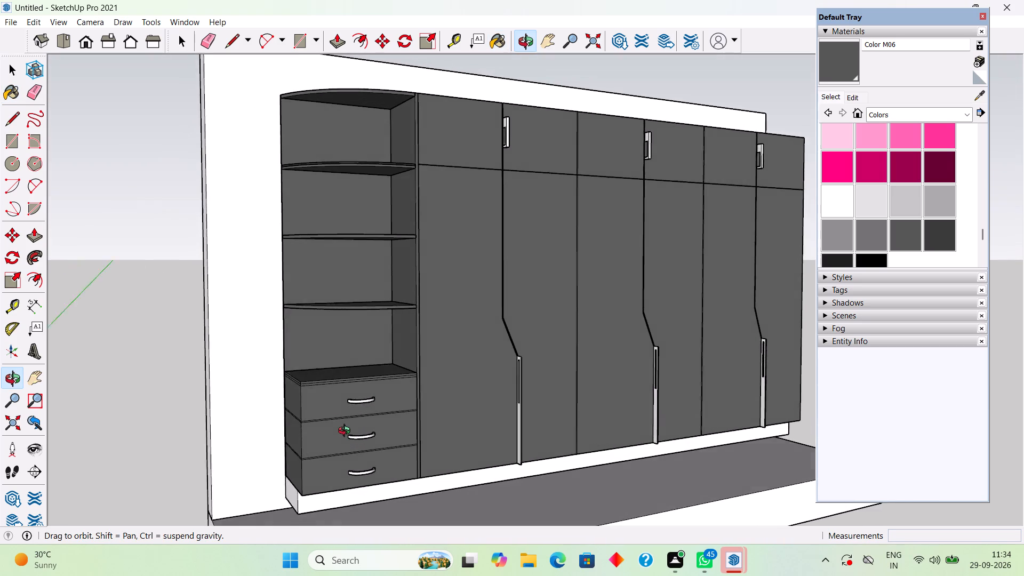
Paint the plinth running beneath the drawers and doors with Color M06.
middle_click_drag(347, 432, 317, 437)
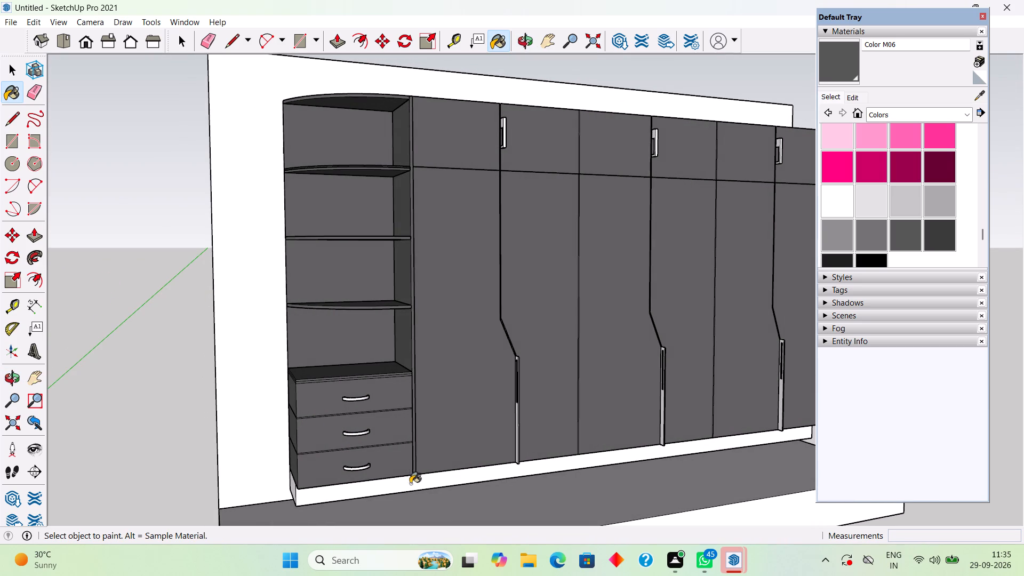
left_click(409, 482)
scroll(418, 469, "down", 3)
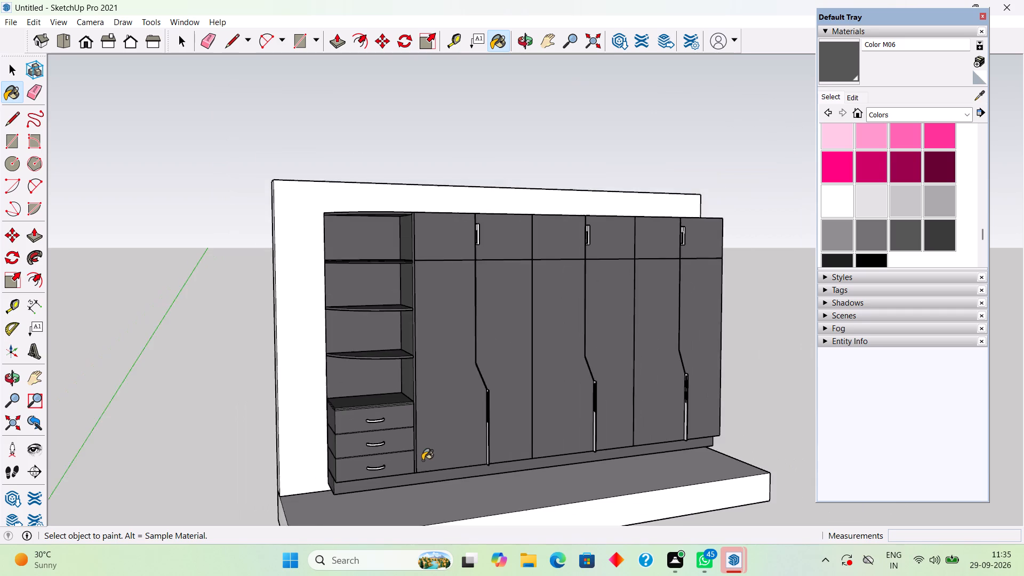
scroll(422, 460, "down", 6)
middle_click_drag(471, 461, 498, 491)
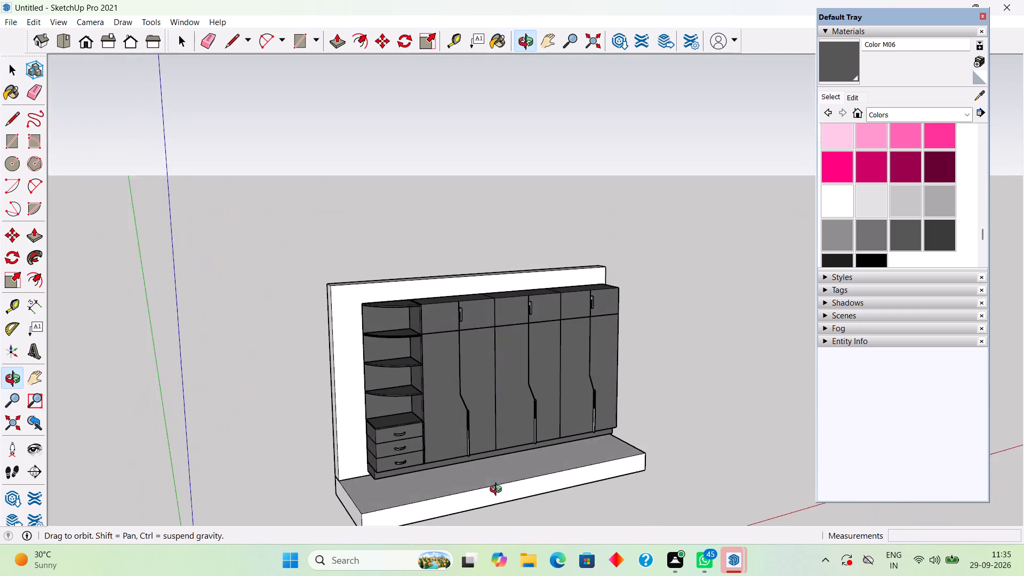
middle_click_drag(498, 491, 499, 500)
scroll(498, 504, "down", 1)
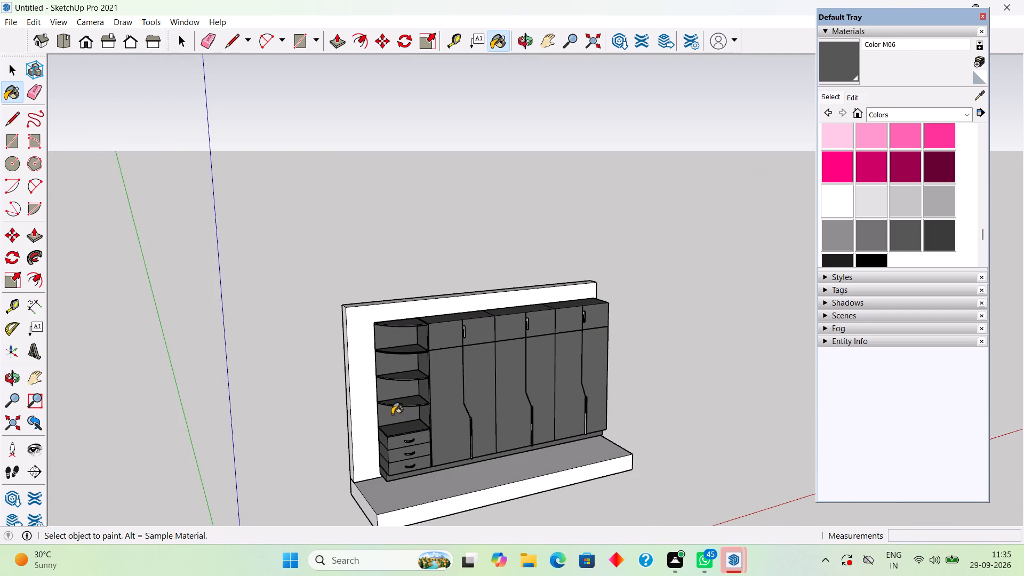
middle_click_drag(382, 334, 391, 359)
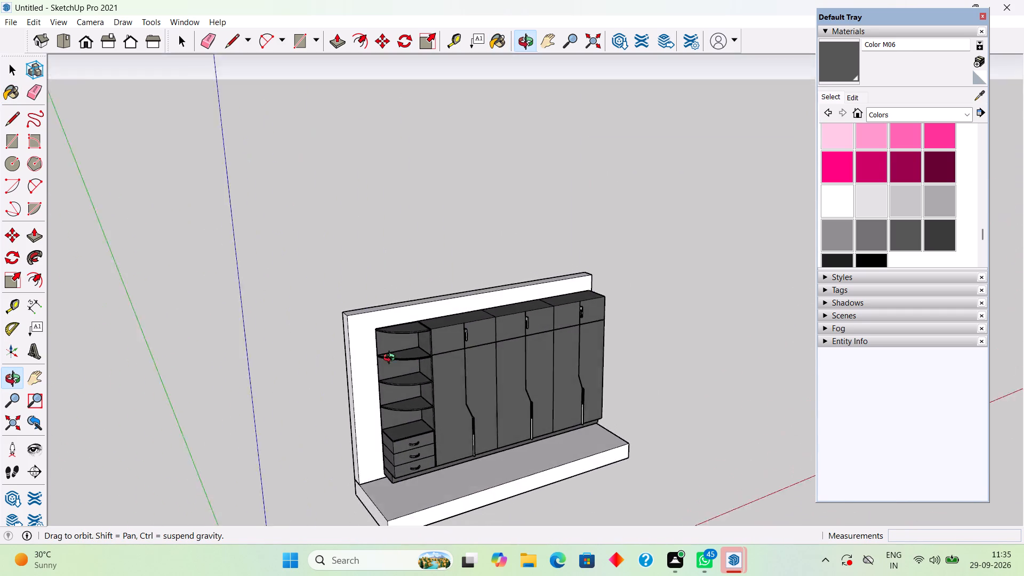
middle_click_drag(391, 359, 362, 370)
key("space")
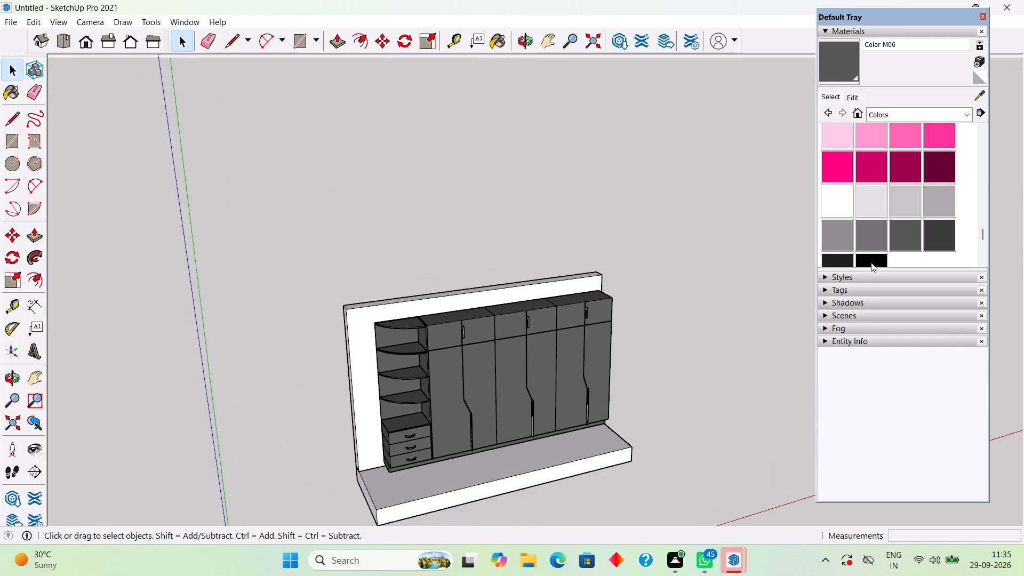
Paint the three upper door handles with black Color M09 from the Colors collection.
left_click(871, 261)
scroll(461, 338, "up", 9)
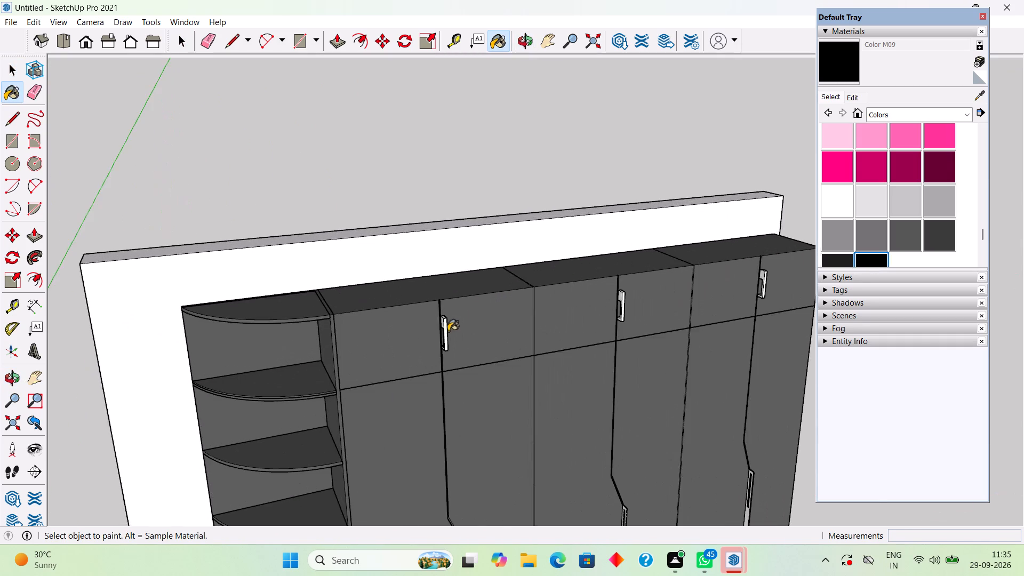
scroll(448, 331, "up", 4)
left_click(446, 332)
left_click(680, 294)
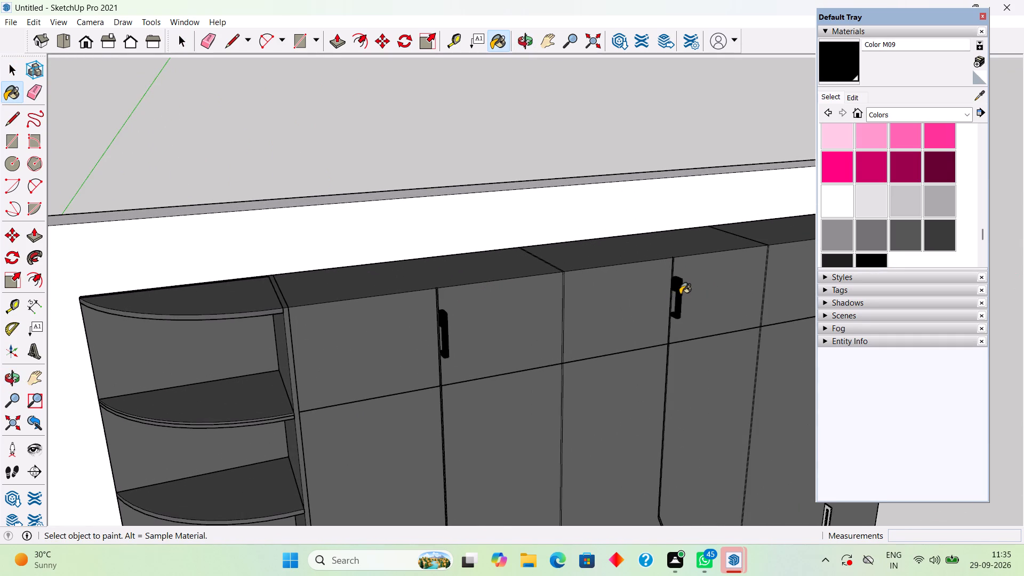
scroll(677, 294, "down", 10)
scroll(844, 298, "up", 3)
scroll(755, 286, "up", 4)
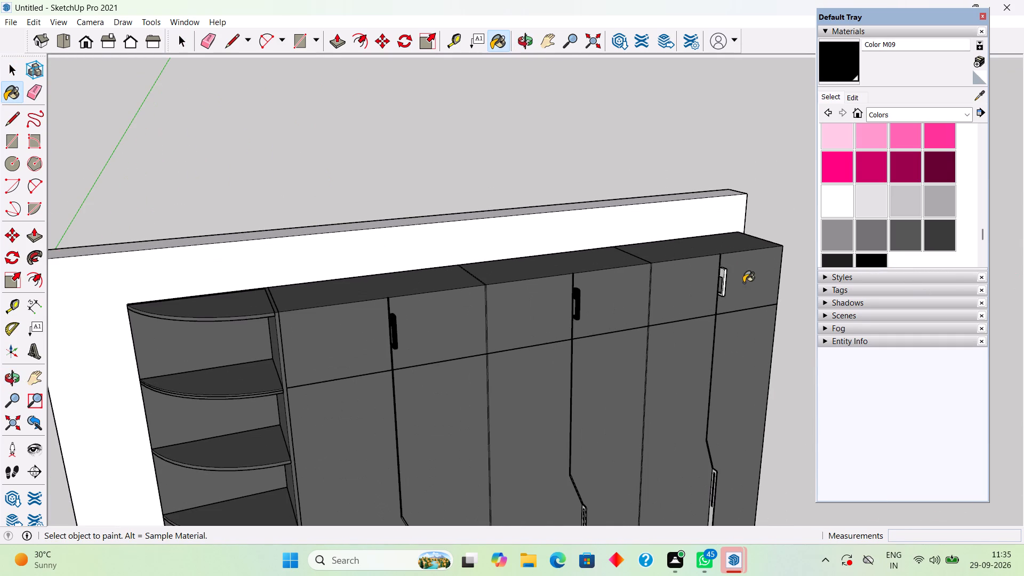
left_click(723, 275)
Paint the three long vertical handles on the lower doors with Color M09.
scroll(723, 275, "down", 14)
scroll(727, 350, "up", 2)
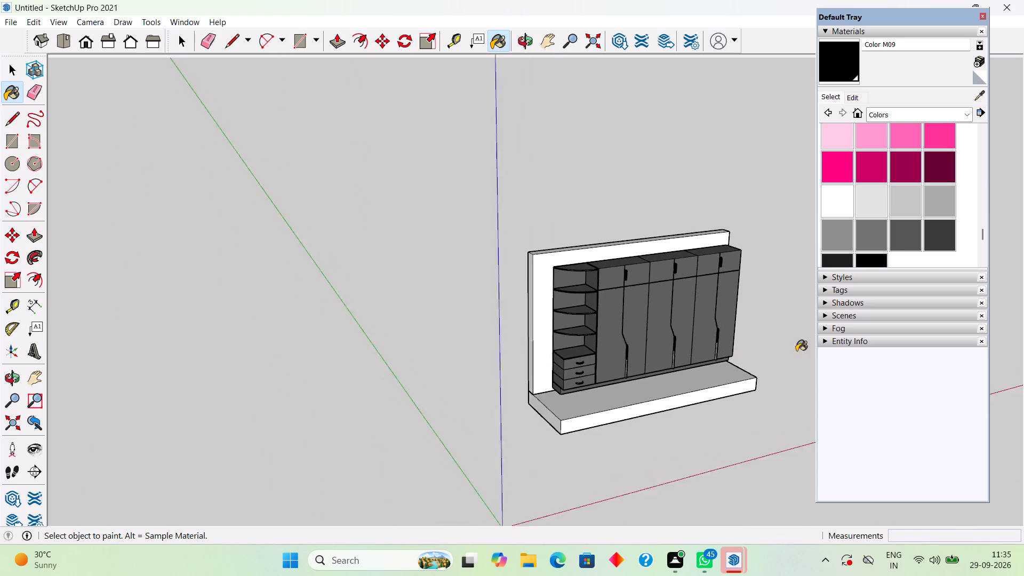
scroll(796, 351, "up", 10)
scroll(652, 339, "up", 6)
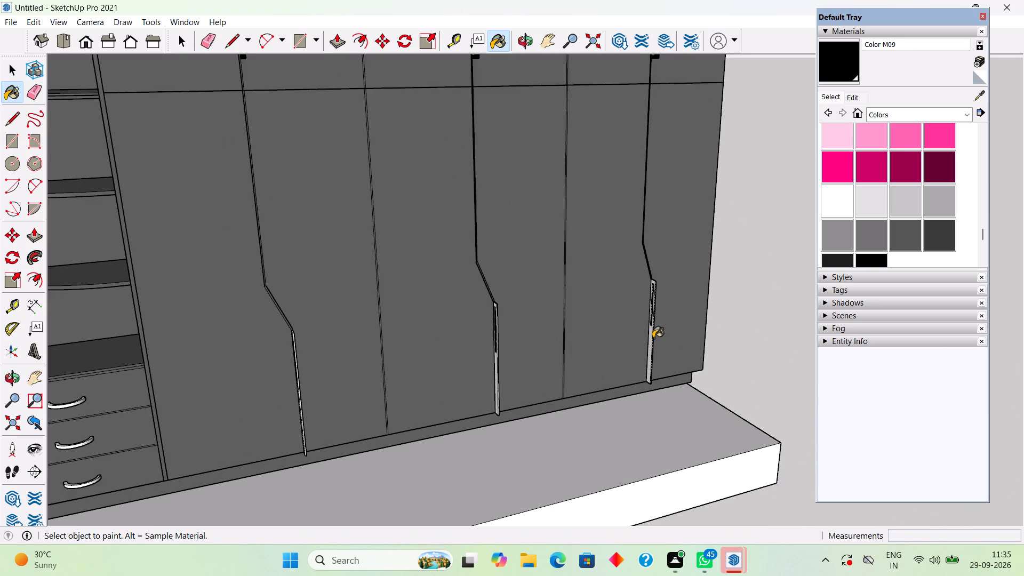
scroll(653, 338, "up", 2)
left_click(654, 332)
left_click(433, 377)
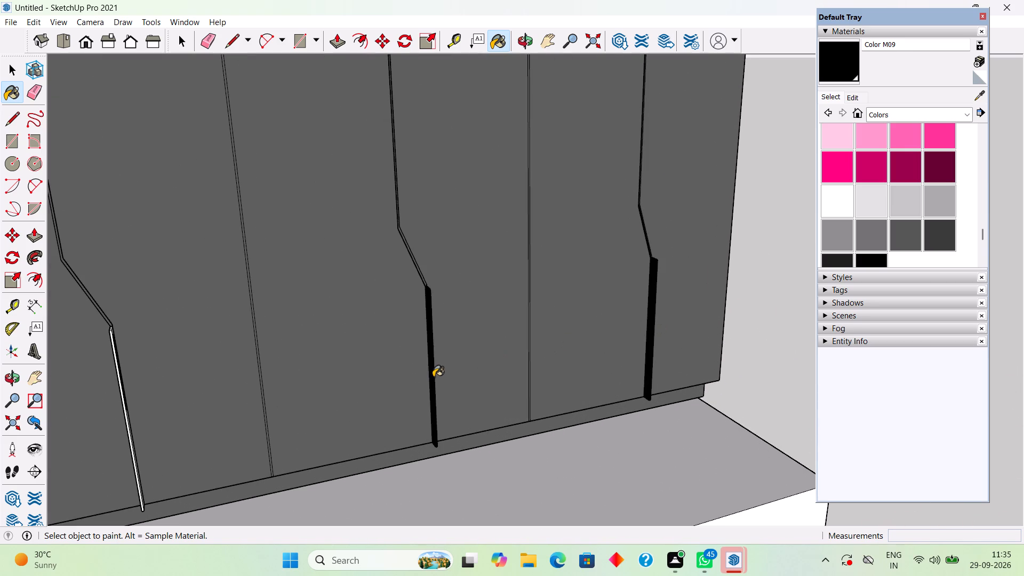
scroll(434, 364, "down", 5)
scroll(239, 396, "up", 6)
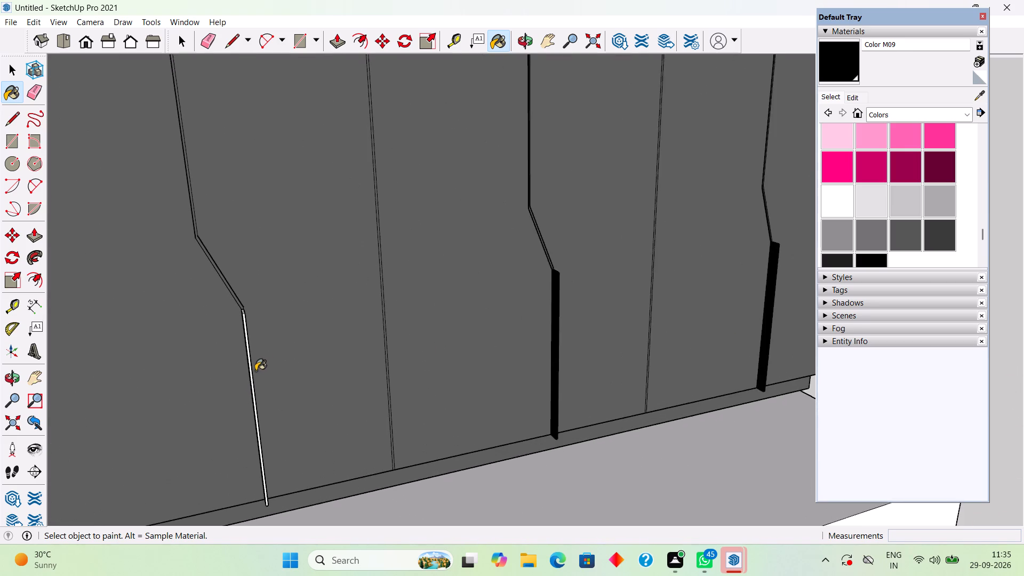
middle_click_drag(255, 371, 396, 340)
left_click(370, 367)
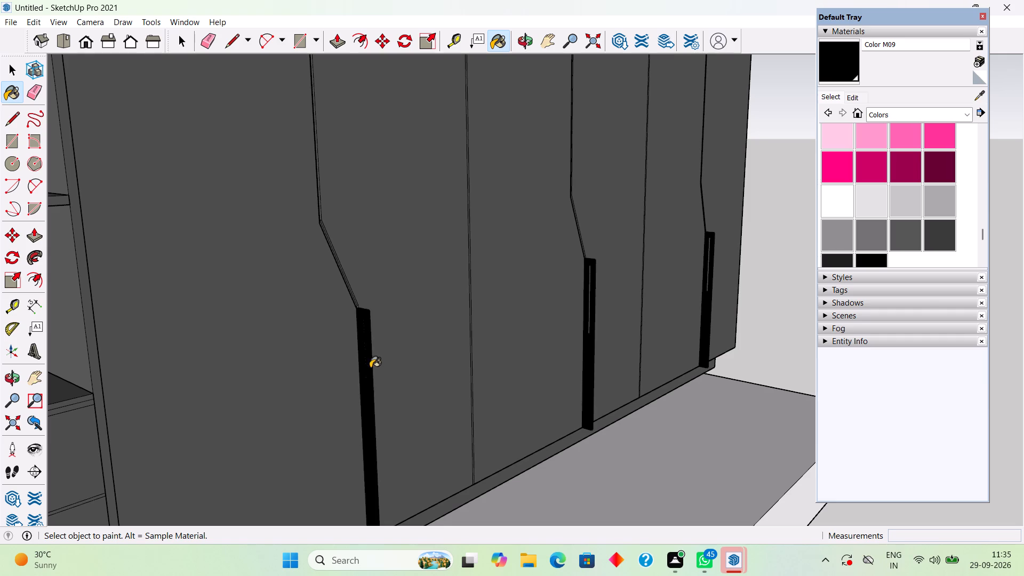
Paint the three curved drawer handles with Color M09.
scroll(372, 359, "down", 19)
scroll(266, 421, "up", 9)
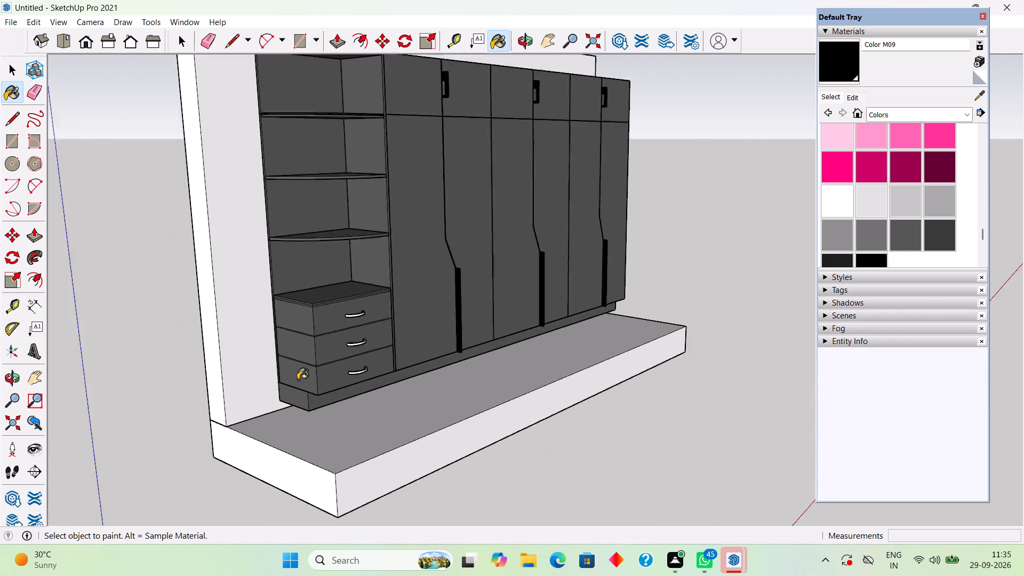
scroll(298, 380, "up", 6)
left_click(426, 245)
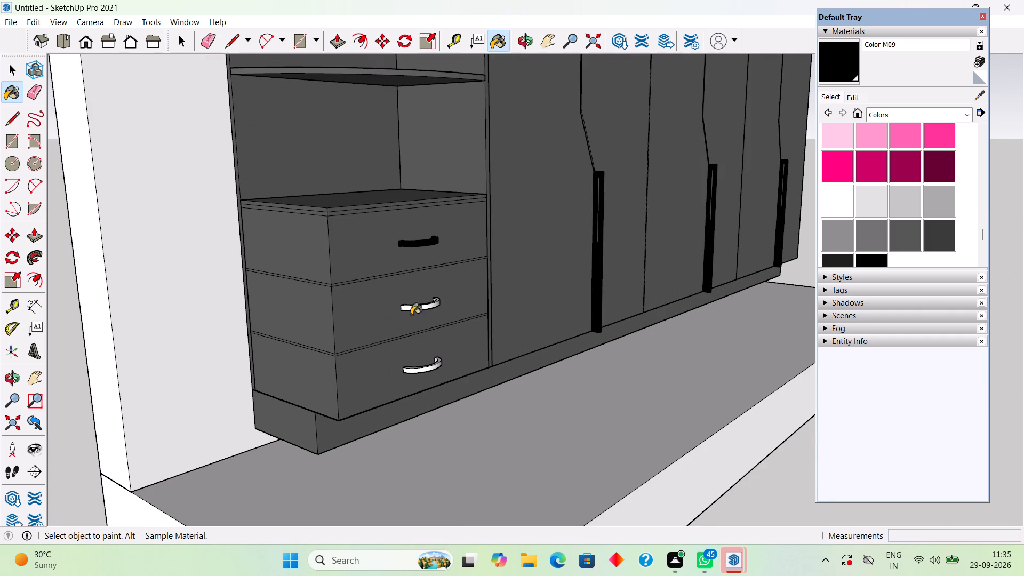
left_click(422, 307)
left_click(435, 370)
scroll(451, 364, "down", 16)
key("space")
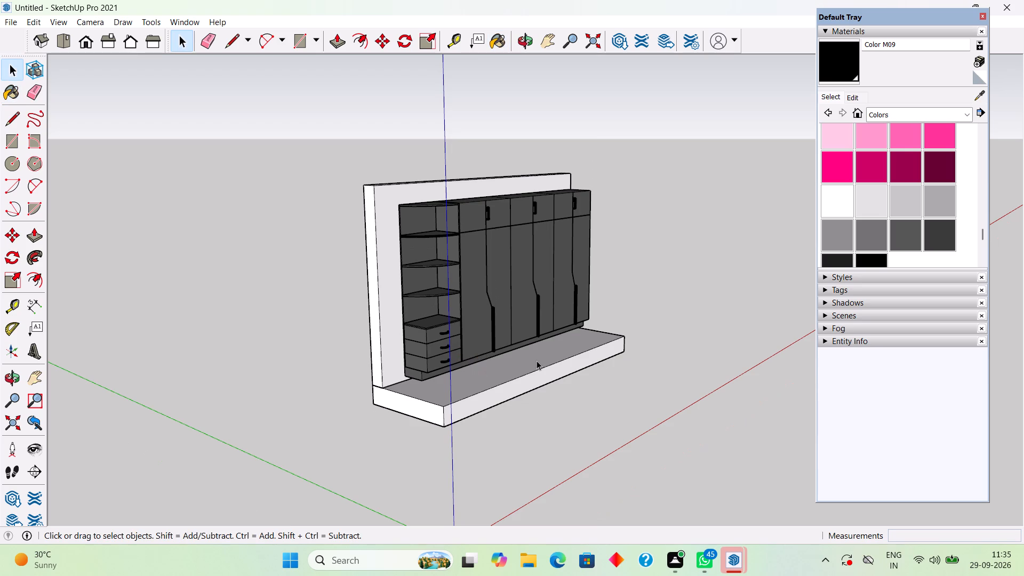
Widen the slot in the long lower handle nearest the open shelves by pushing its inner side face back about 1/2".
scroll(537, 360, "up", 6)
middle_click_drag(474, 315, 598, 345)
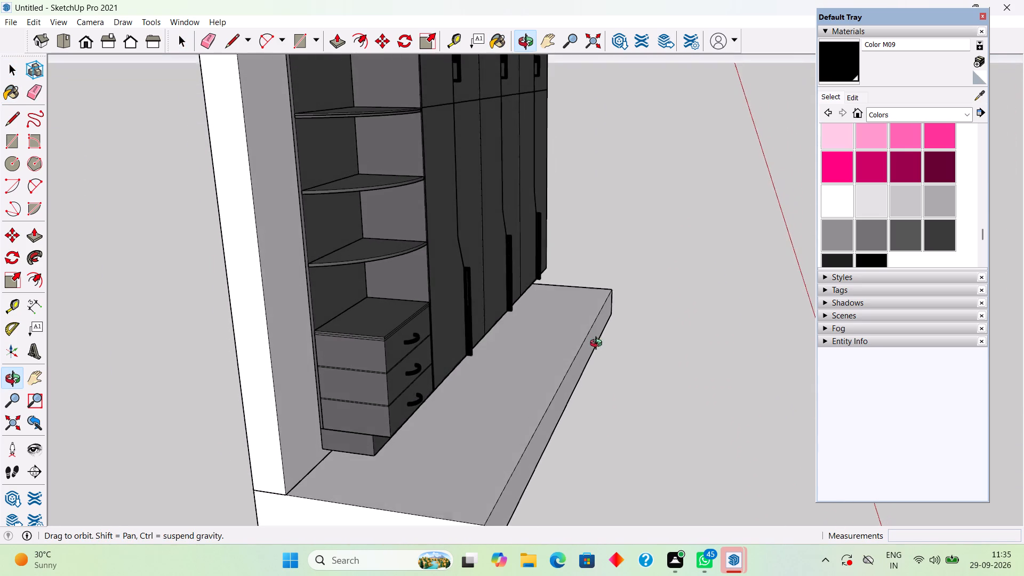
middle_click_drag(598, 345, 599, 345)
scroll(467, 282, "up", 19)
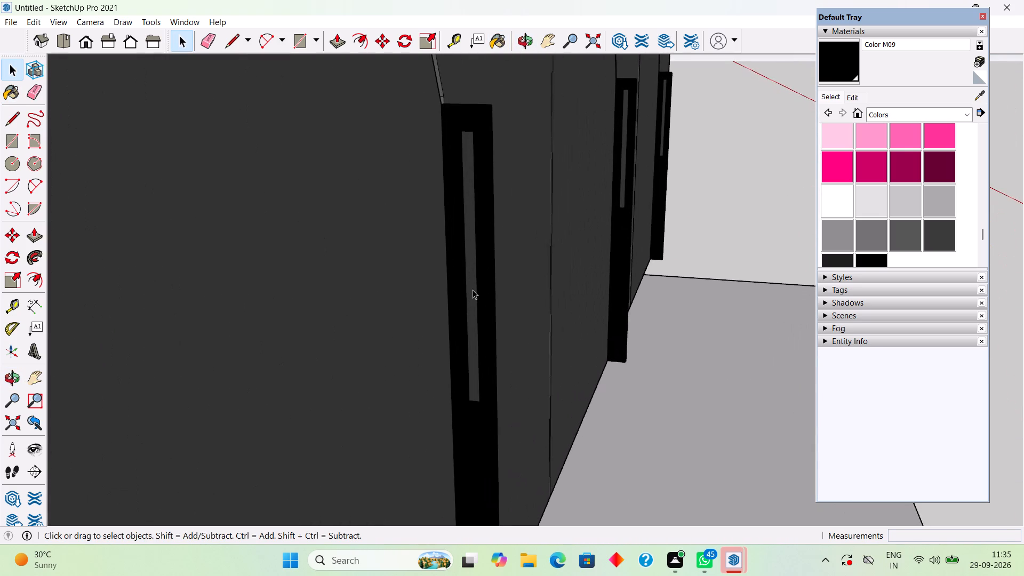
middle_click_drag(473, 290, 466, 326)
scroll(466, 321, "up", 6)
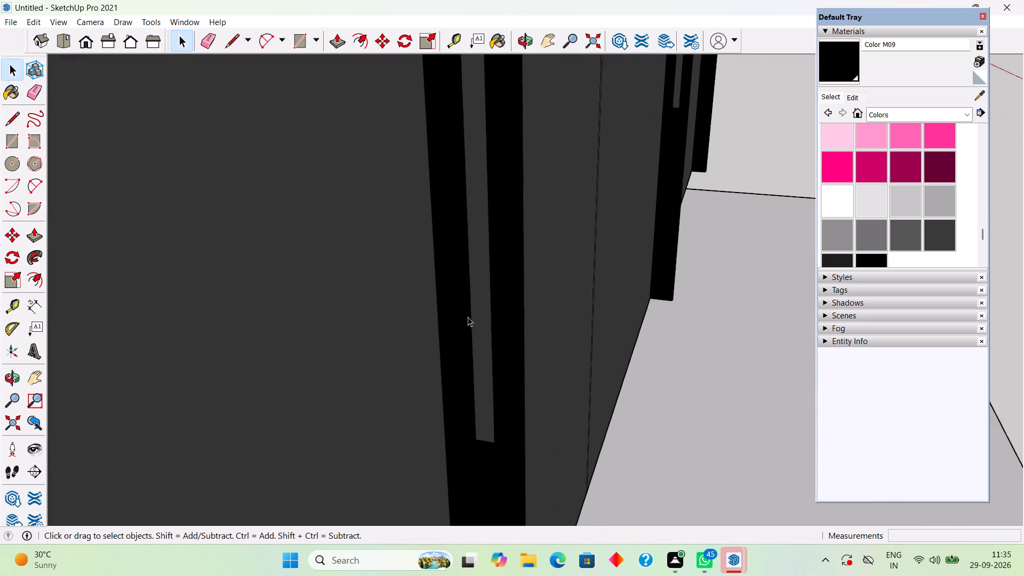
scroll(468, 317, "up", 3)
scroll(470, 314, "down", 5)
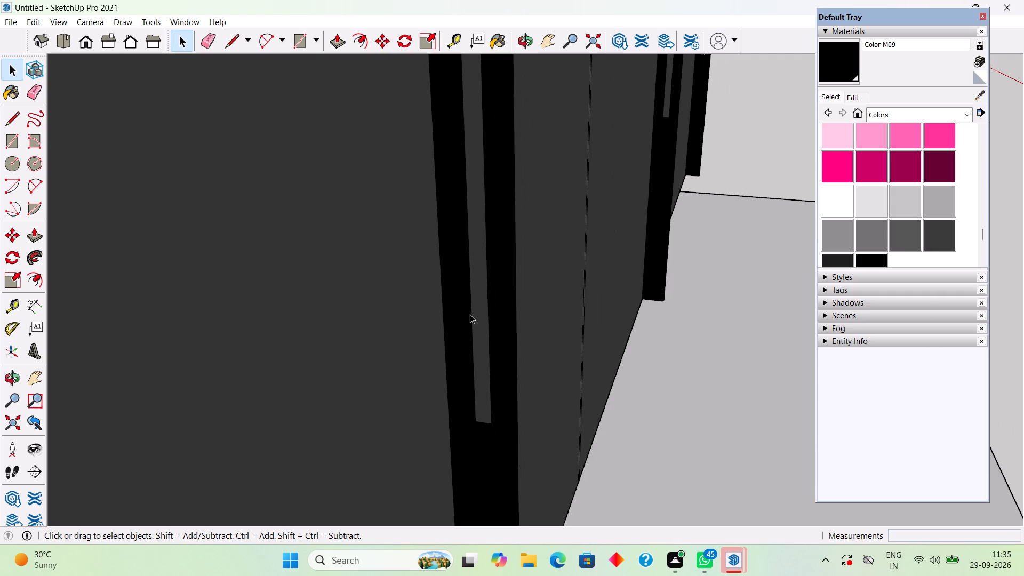
middle_click_drag(479, 265, 456, 341)
scroll(457, 335, "up", 4)
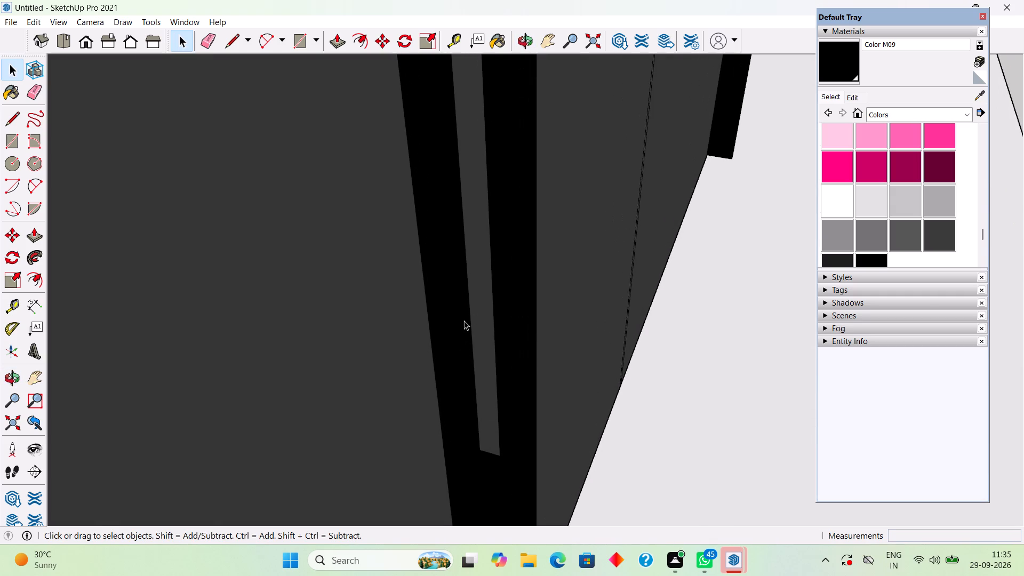
triple_click(464, 321)
key("p")
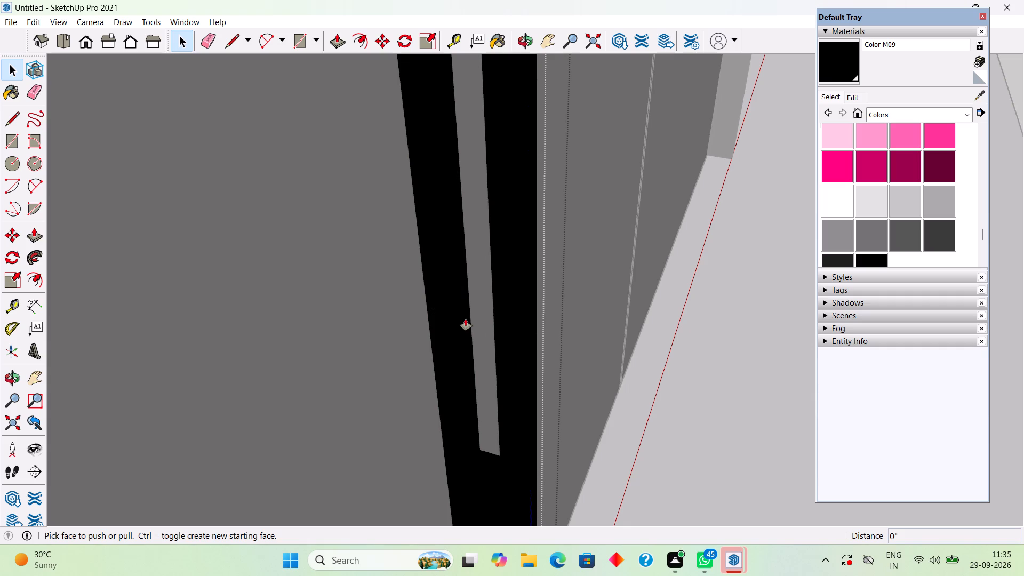
left_click(470, 314)
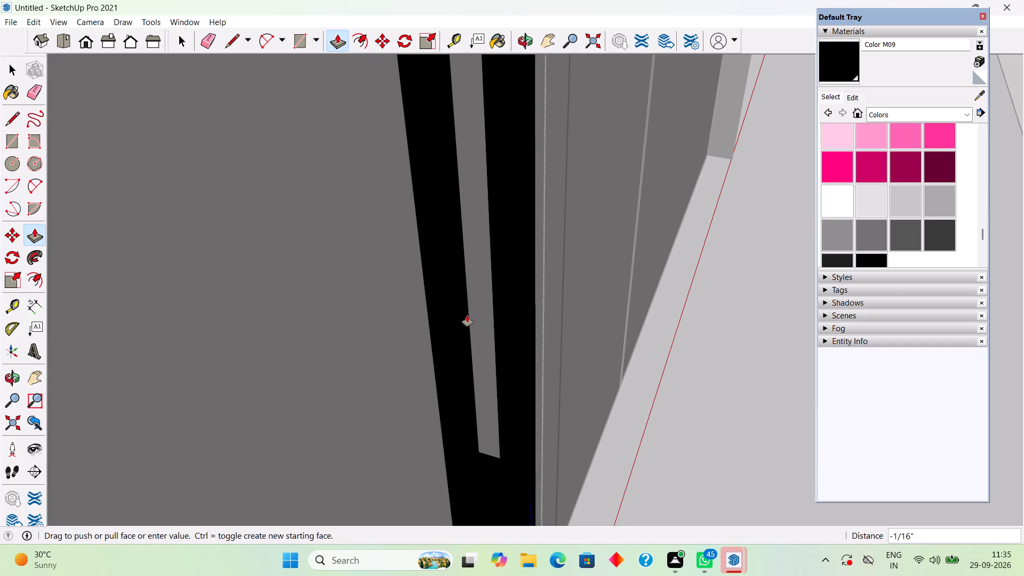
key("space")
scroll(467, 315, "up", 5)
triple_click(462, 320)
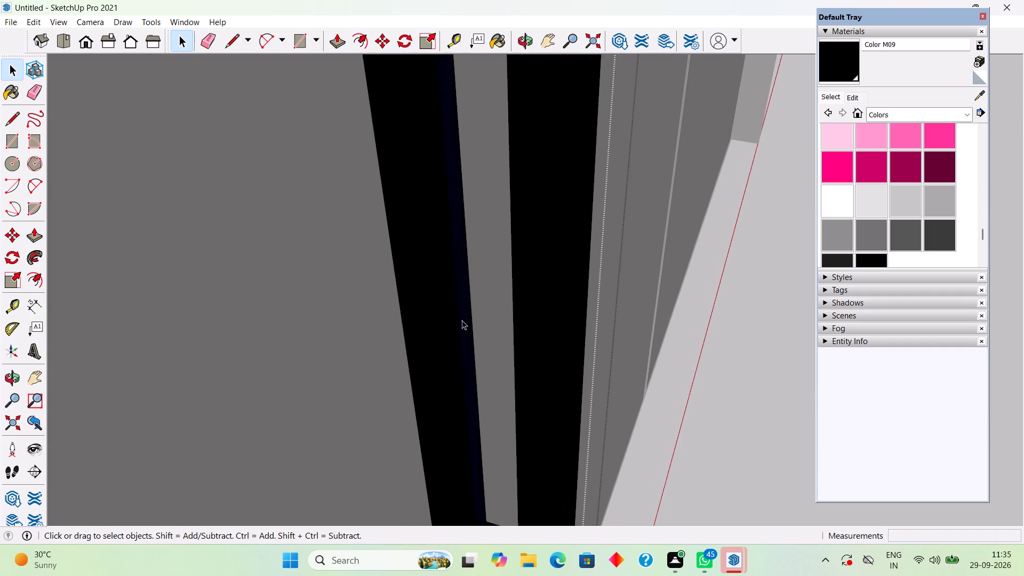
key("p")
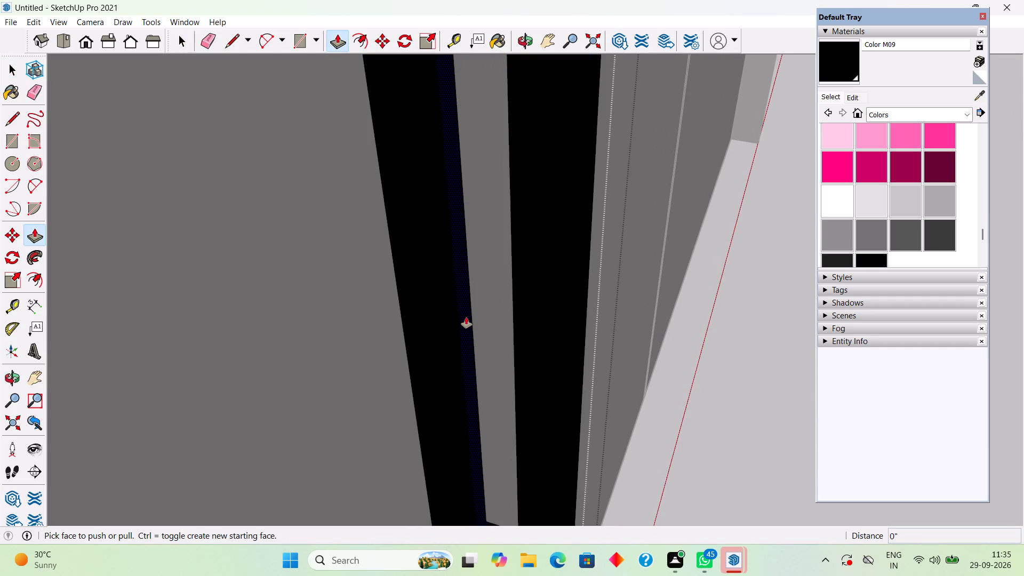
left_click(466, 317)
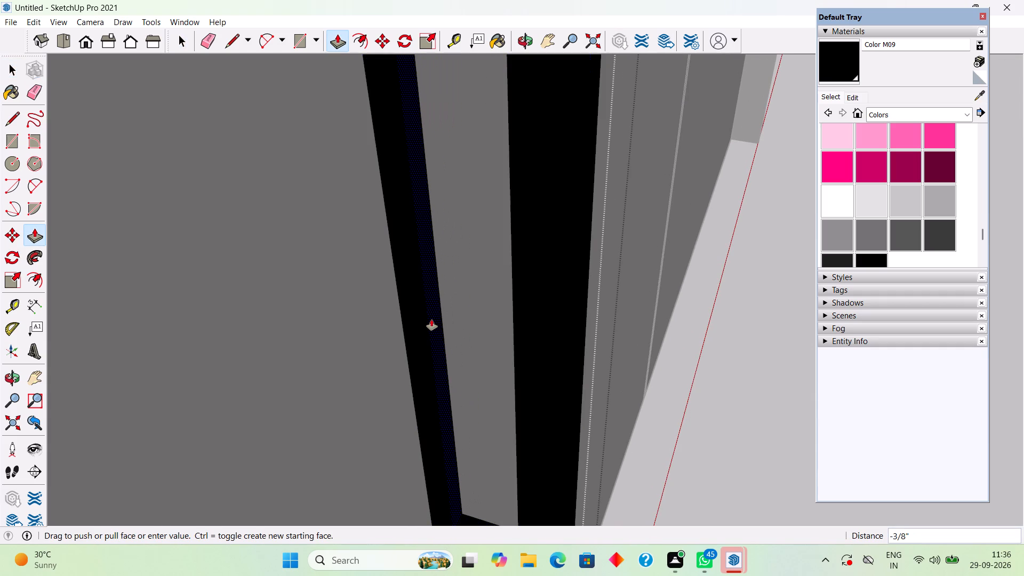
left_click(421, 322)
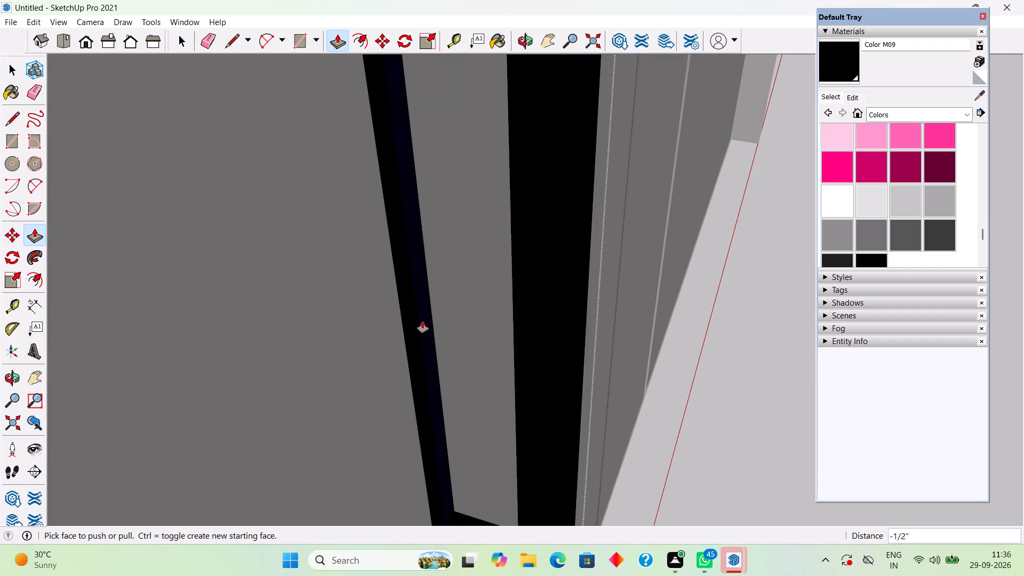
scroll(516, 331, "down", 15)
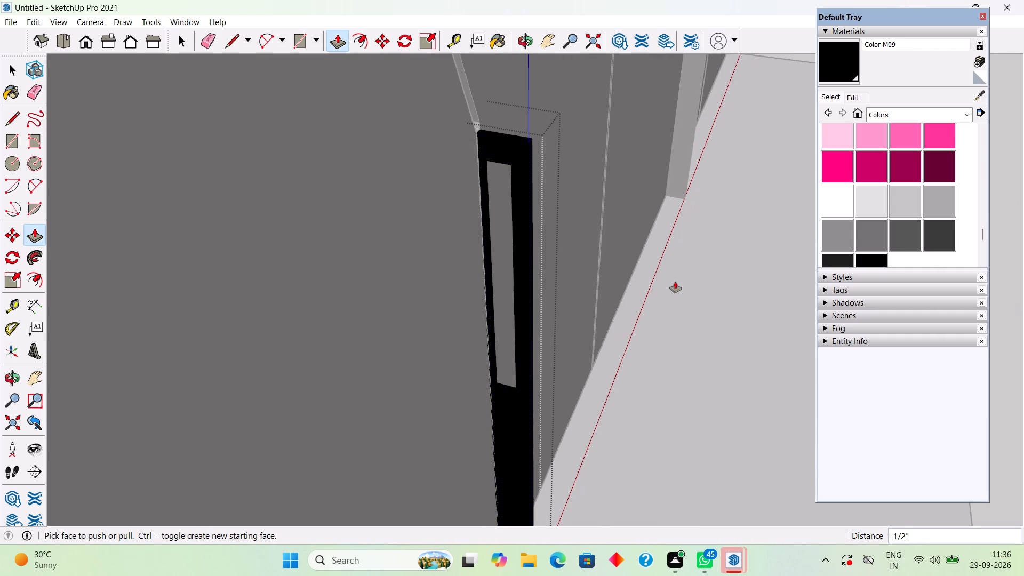
scroll(668, 278, "down", 4)
key("space")
Widen the slot in the middle long lower handle by pushing its inner side face back about 7/16".
scroll(665, 281, "down", 11)
scroll(674, 262, "up", 1)
middle_click_drag(674, 262, 485, 205)
scroll(670, 273, "down", 9)
scroll(757, 262, "up", 10)
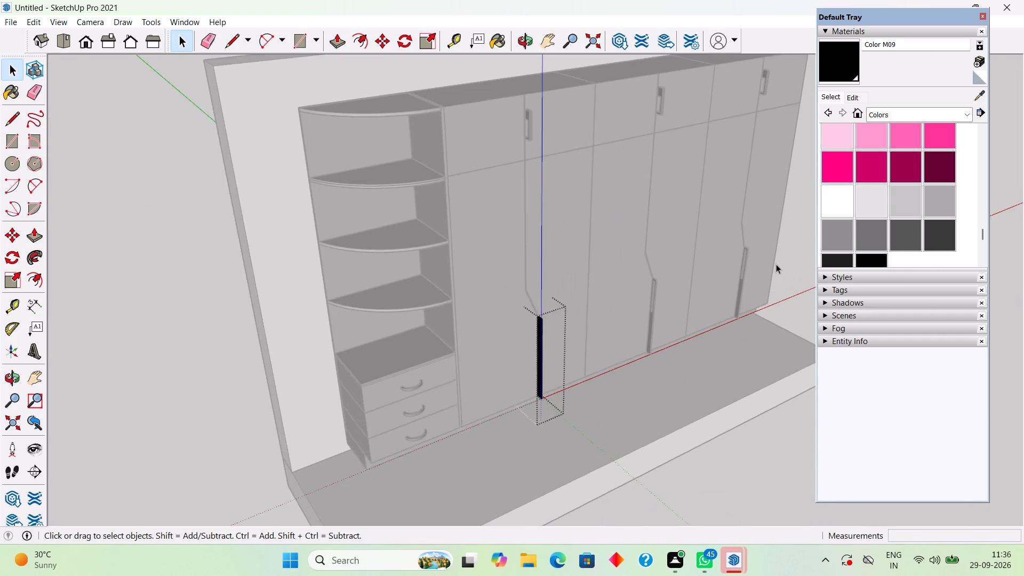
scroll(776, 264, "up", 20)
scroll(776, 264, "up", 4)
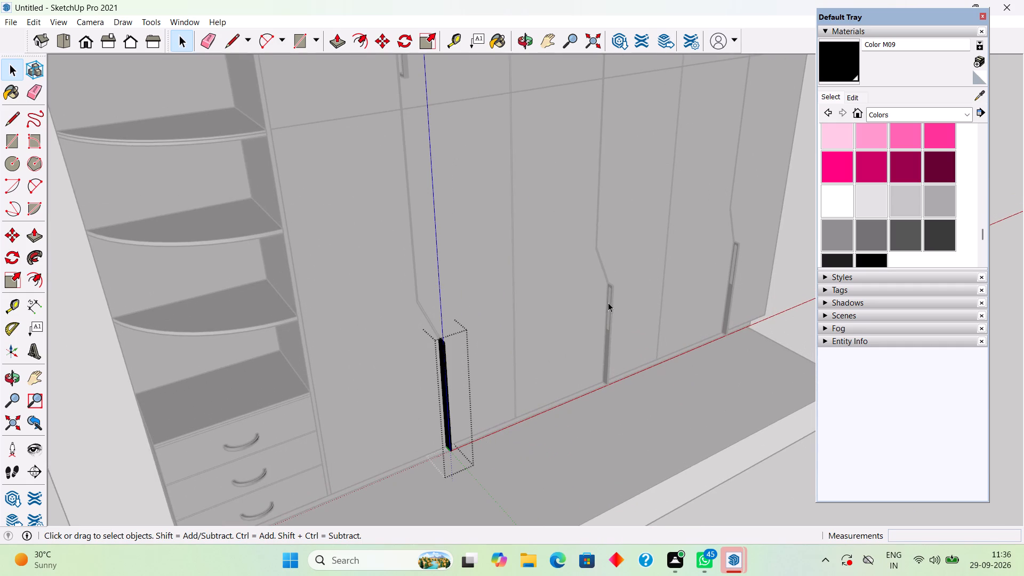
triple_click(608, 302)
scroll(608, 302, "up", 20)
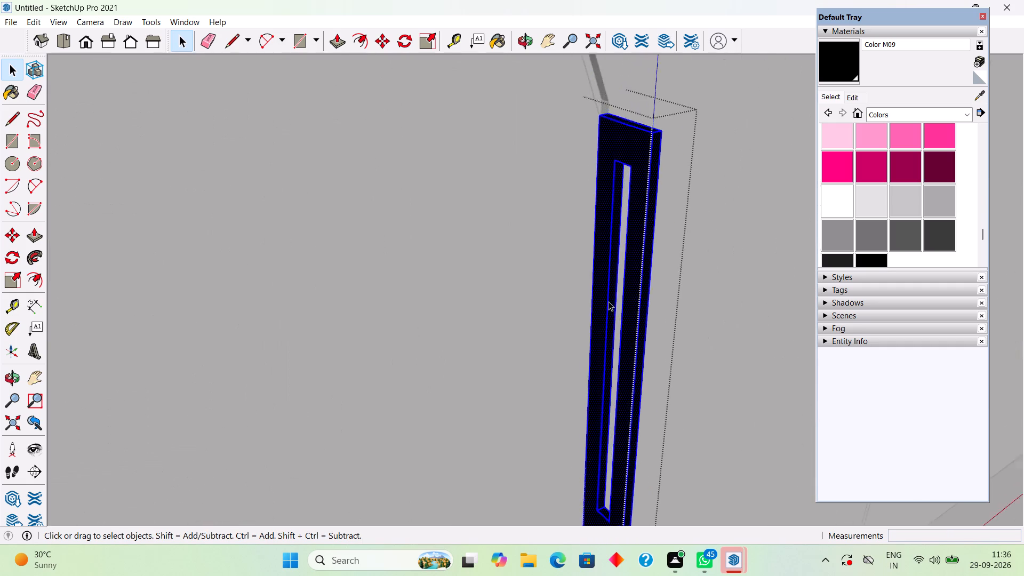
scroll(609, 301, "up", 8)
left_click(609, 300)
key("p")
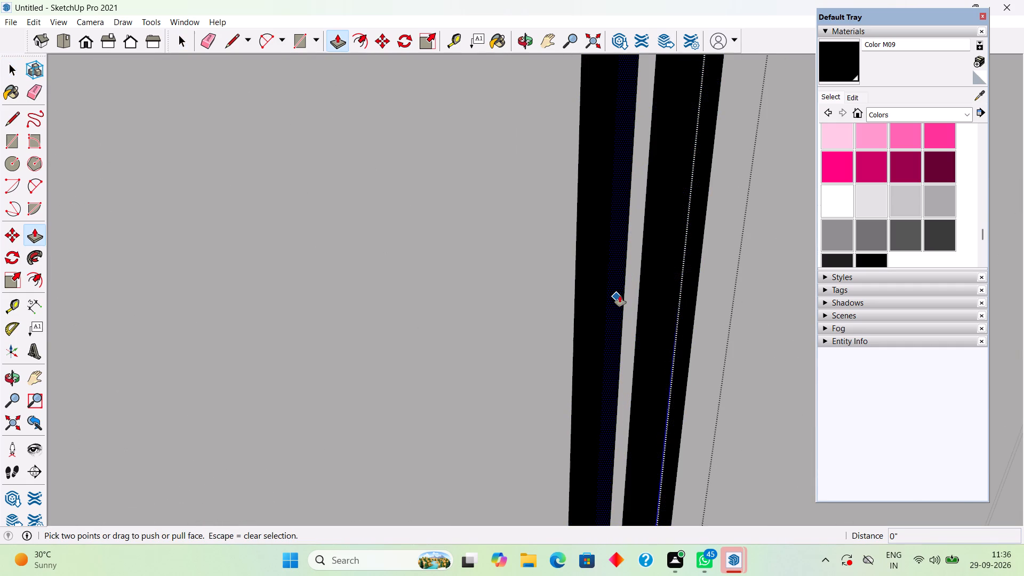
left_click(615, 299)
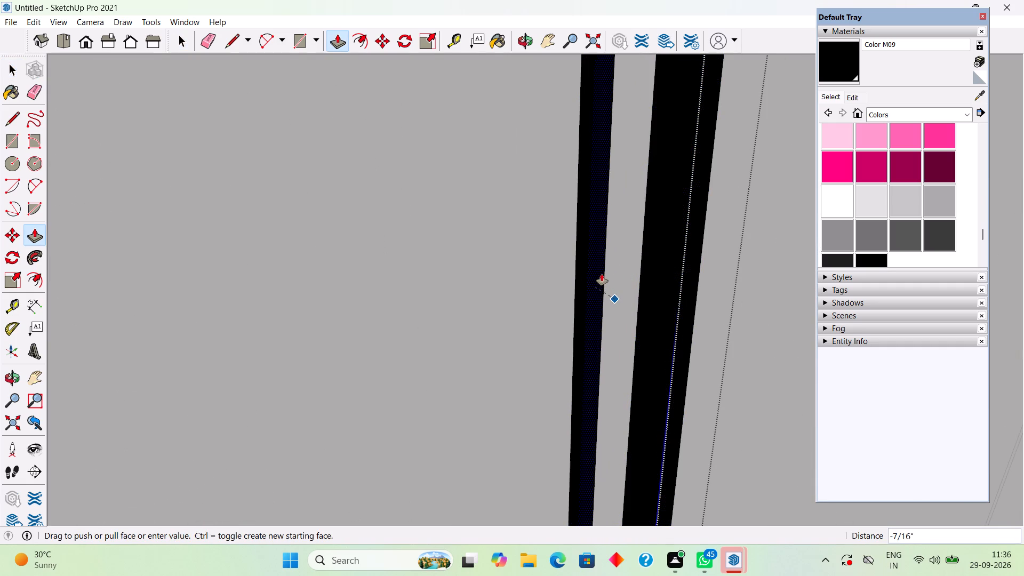
left_click(601, 273)
scroll(597, 277, "down", 16)
key("space")
scroll(595, 279, "down", 4)
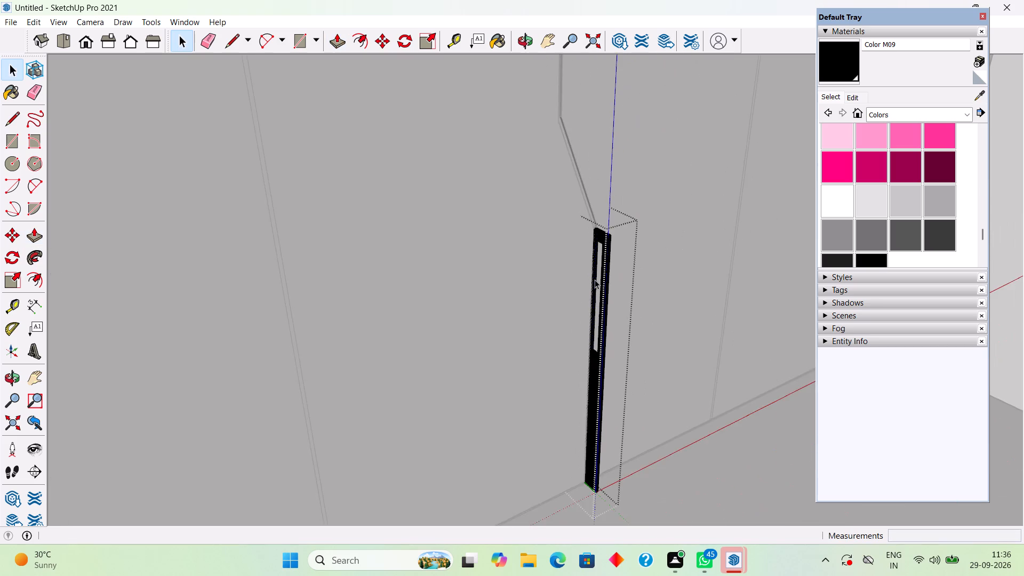
Widen the slot in the long lower handle farthest from the open shelves by pushing its inner side face back about 7/16".
scroll(595, 279, "down", 14)
scroll(719, 285, "up", 14)
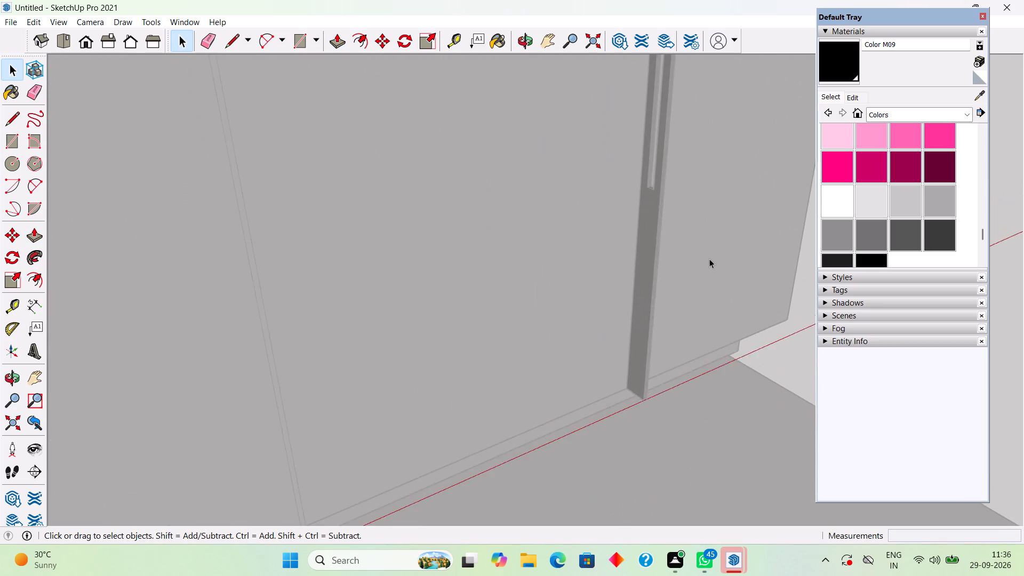
scroll(709, 259, "down", 5)
scroll(668, 87, "up", 10)
triple_click(709, 158)
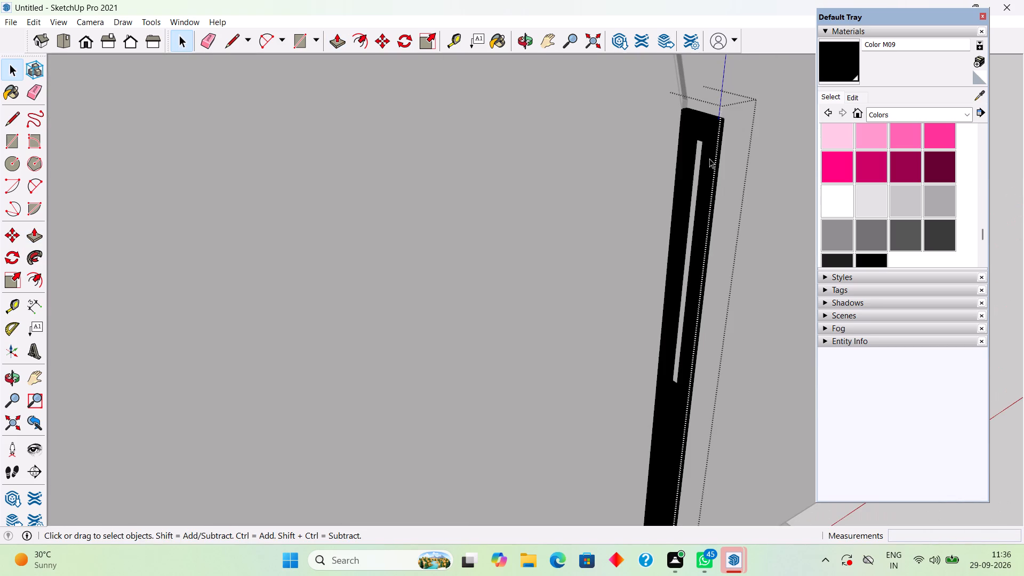
scroll(707, 162, "down", 1)
scroll(704, 165, "up", 5)
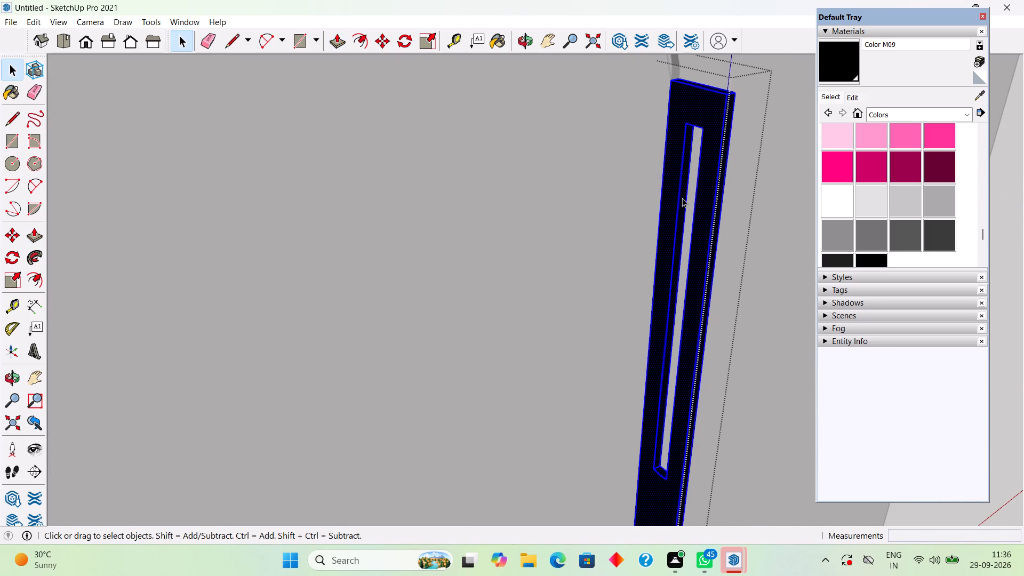
left_click(682, 198)
key("p")
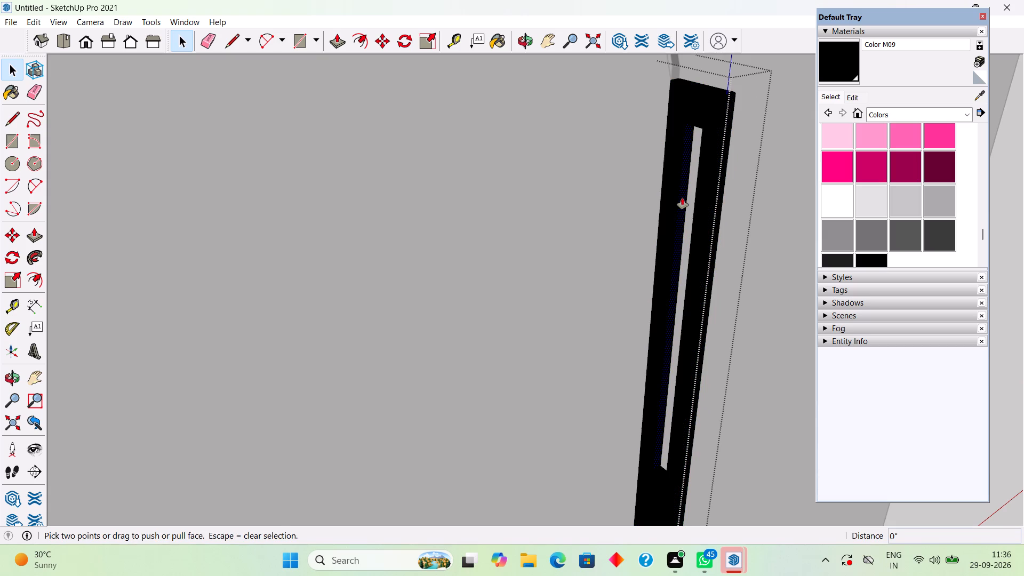
left_click(682, 198)
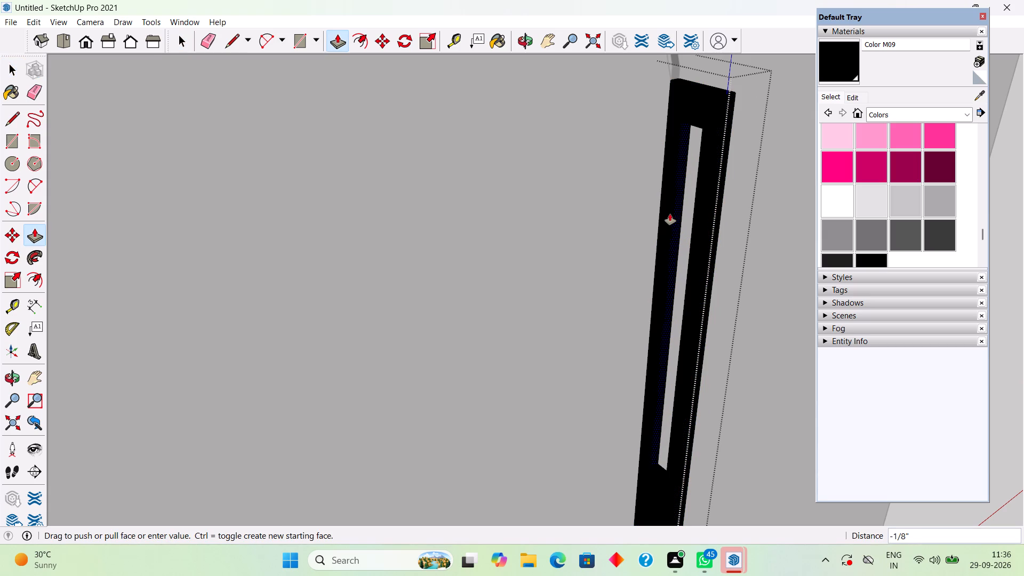
scroll(658, 248, "up", 6)
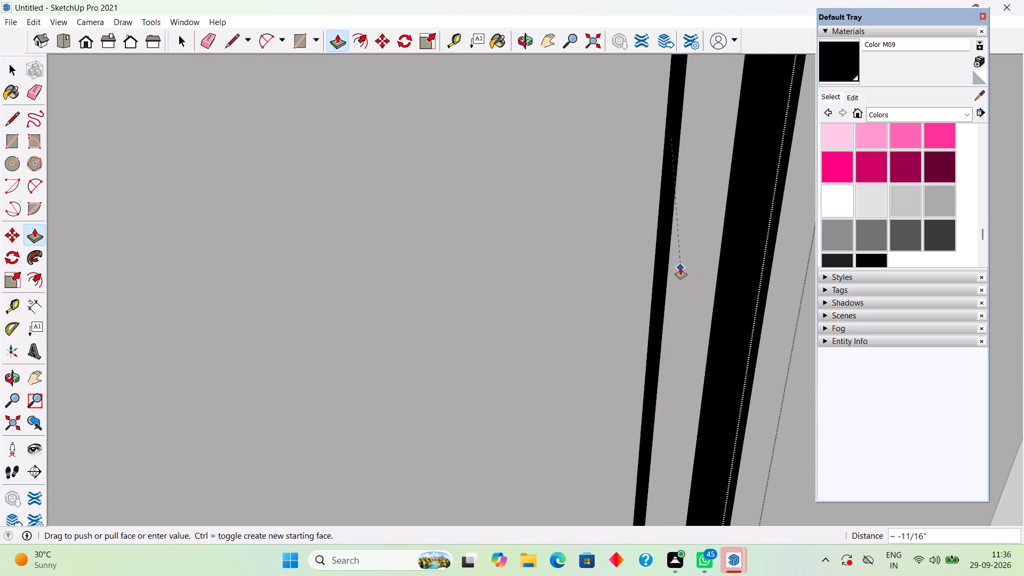
key("space")
key("p")
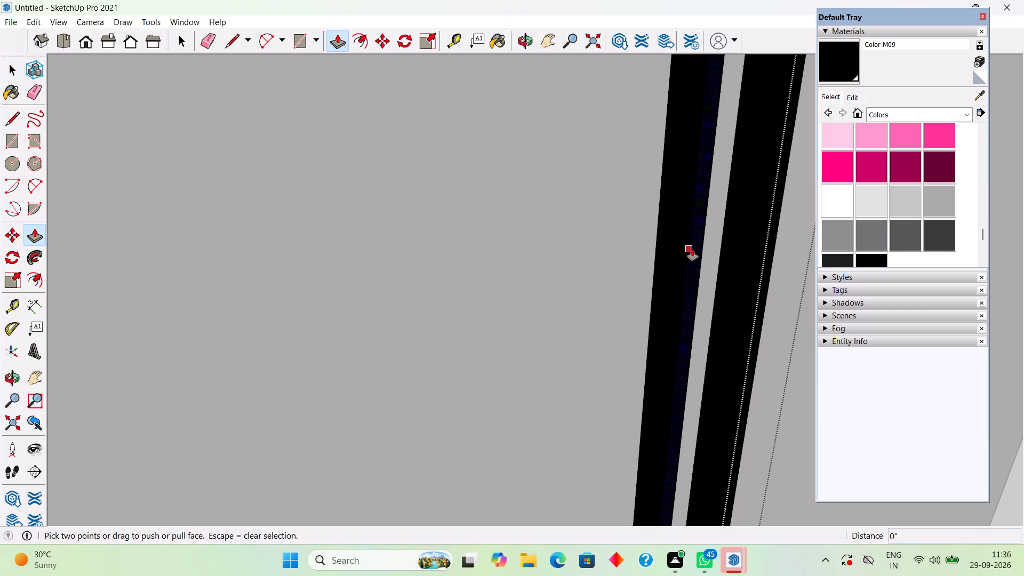
left_click(692, 250)
left_click(678, 217)
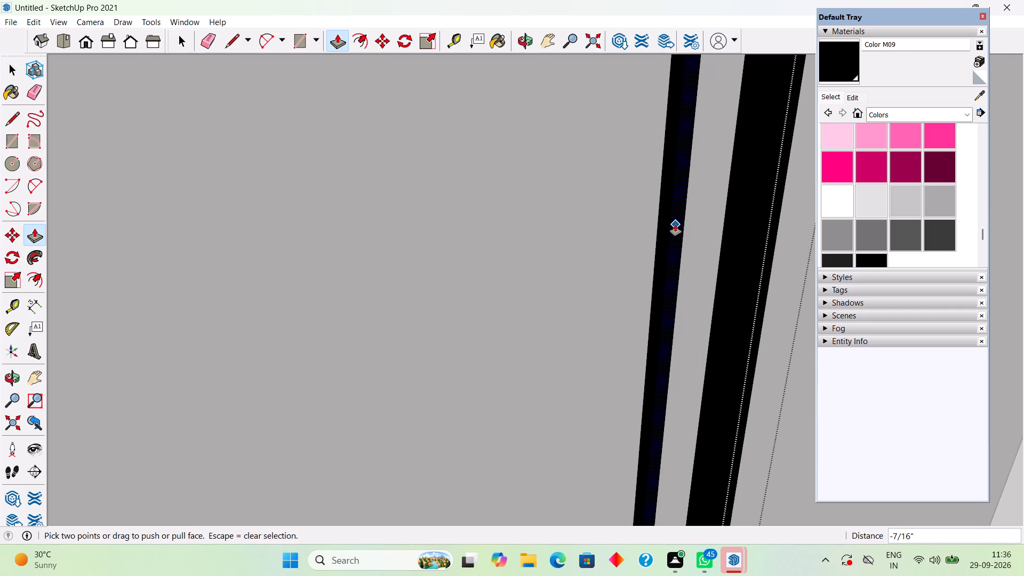
scroll(671, 227, "down", 14)
key("space")
left_click(767, 228)
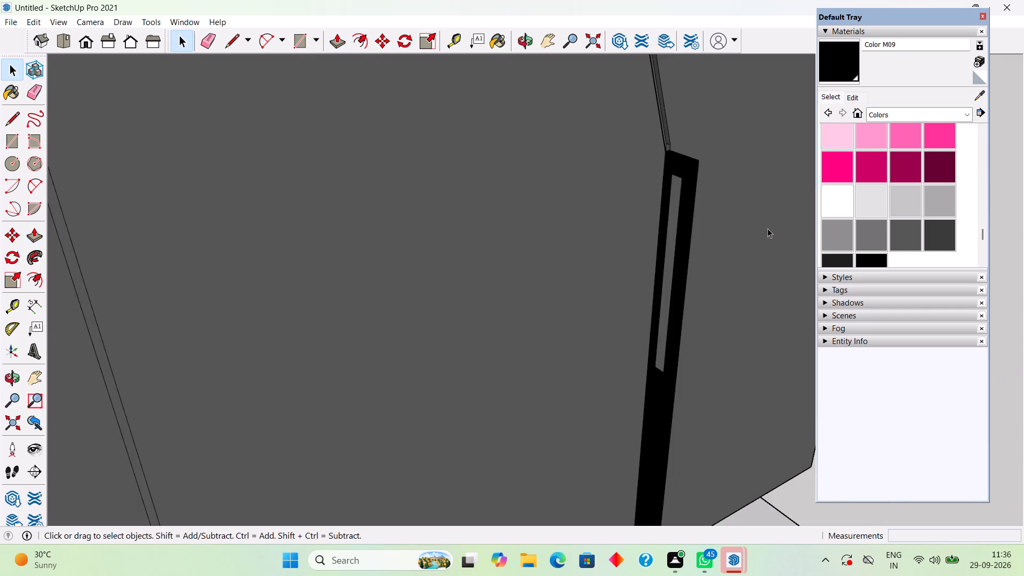
Examine the wardrobe's handles, drawers and open shelves from several angles.
scroll(767, 227, "down", 20)
scroll(767, 227, "down", 4)
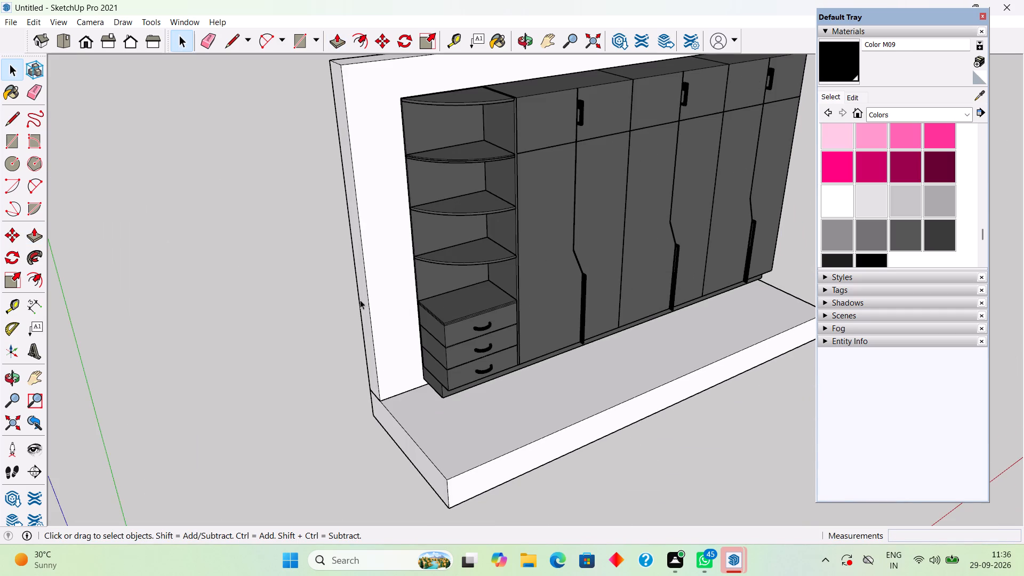
left_click(356, 299)
scroll(672, 354, "up", 5)
scroll(582, 314, "up", 1)
middle_click_drag(581, 311, 682, 350)
scroll(682, 350, "down", 2)
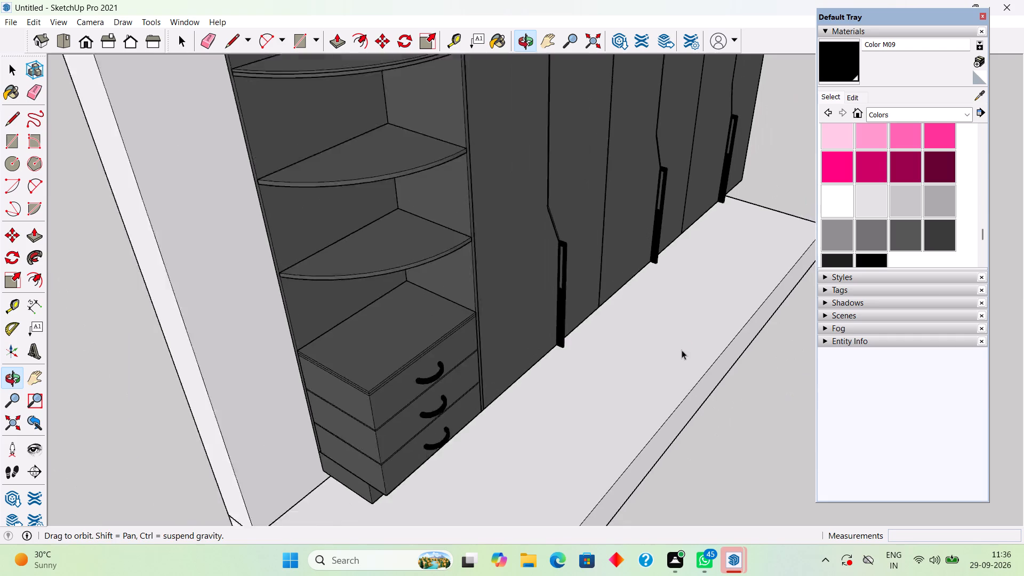
scroll(682, 350, "down", 4)
scroll(615, 364, "down", 2)
middle_click_drag(495, 382, 457, 339)
scroll(541, 363, "up", 4)
middle_click_drag(569, 373, 567, 354)
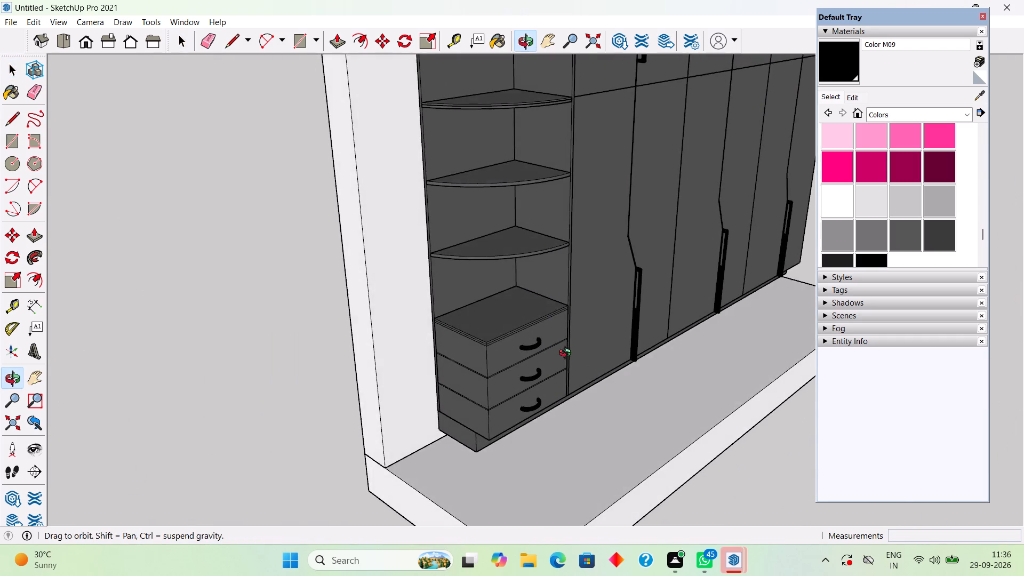
middle_click_drag(567, 354, 562, 356)
scroll(565, 354, "down", 3)
middle_click_drag(631, 284, 611, 286)
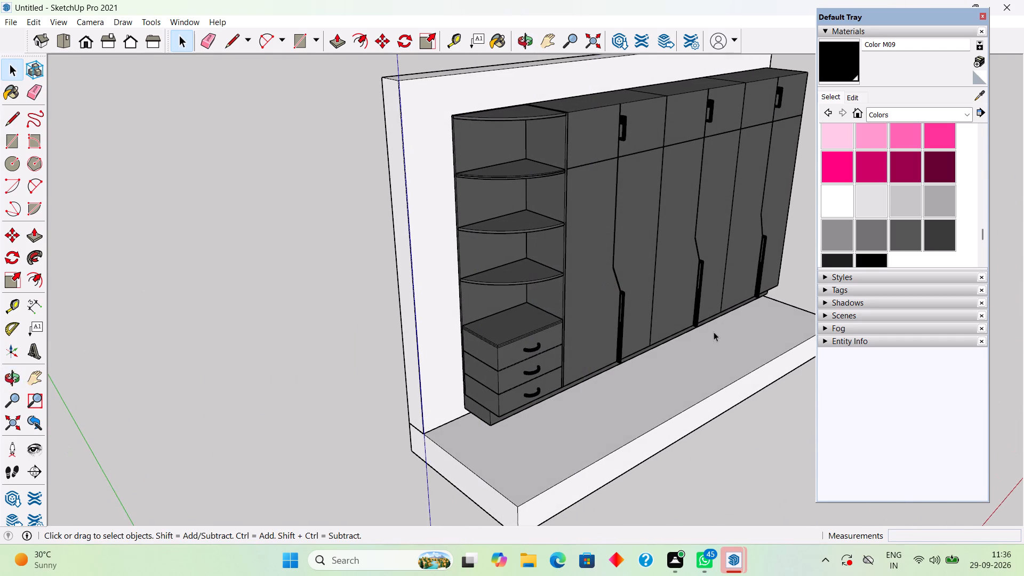
scroll(714, 324, "up", 1)
scroll(714, 324, "down", 2)
scroll(807, 199, "up", 2)
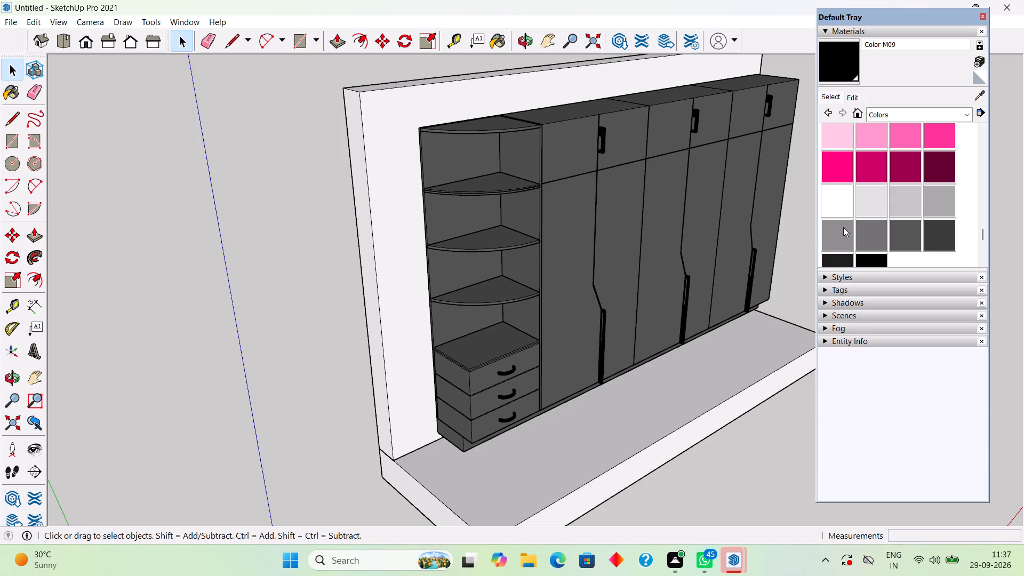
Paint the floor slab's top face with Field Rectangle Tile from the Tile collection.
left_click(909, 111)
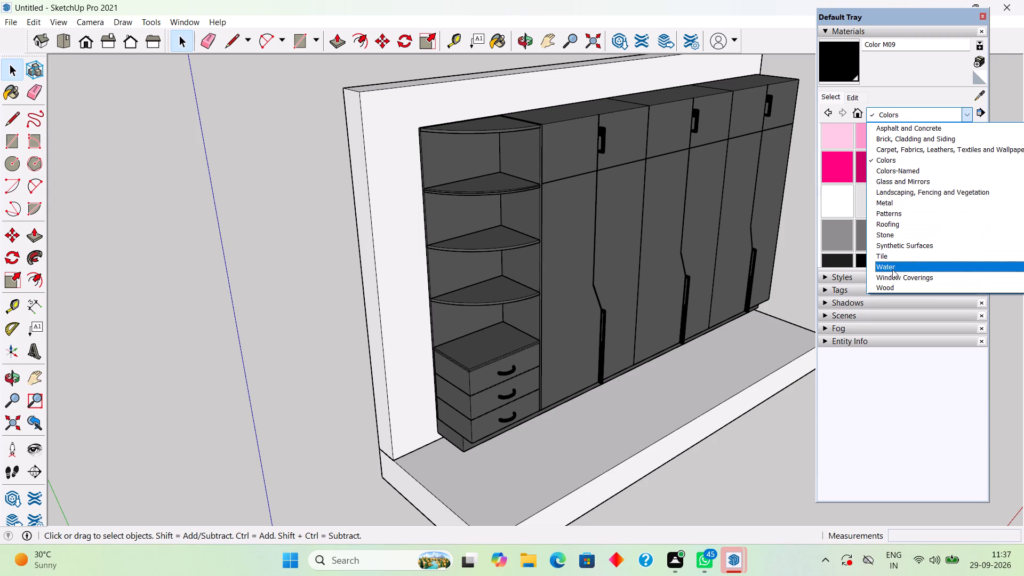
left_click(891, 255)
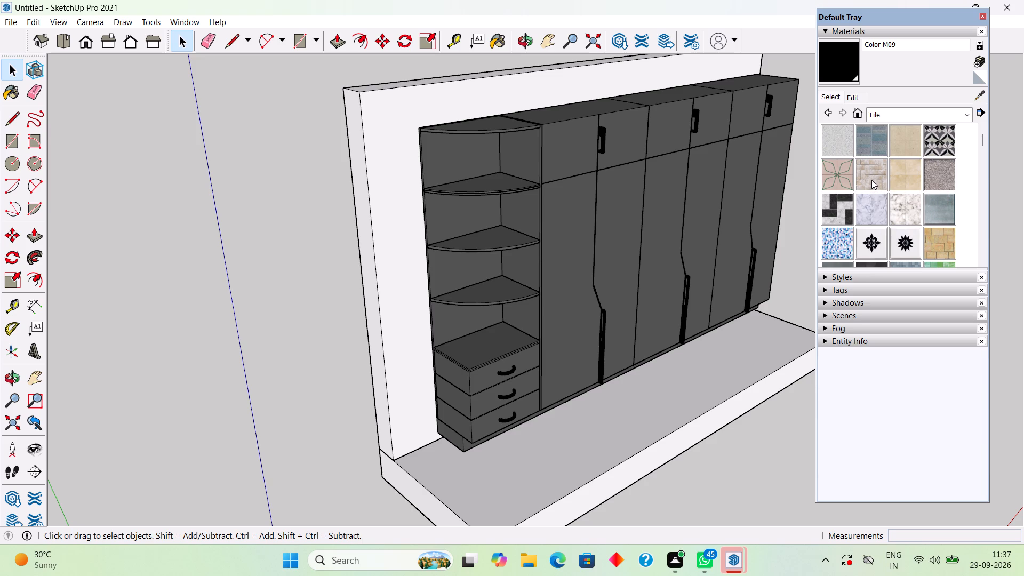
triple_click(694, 380)
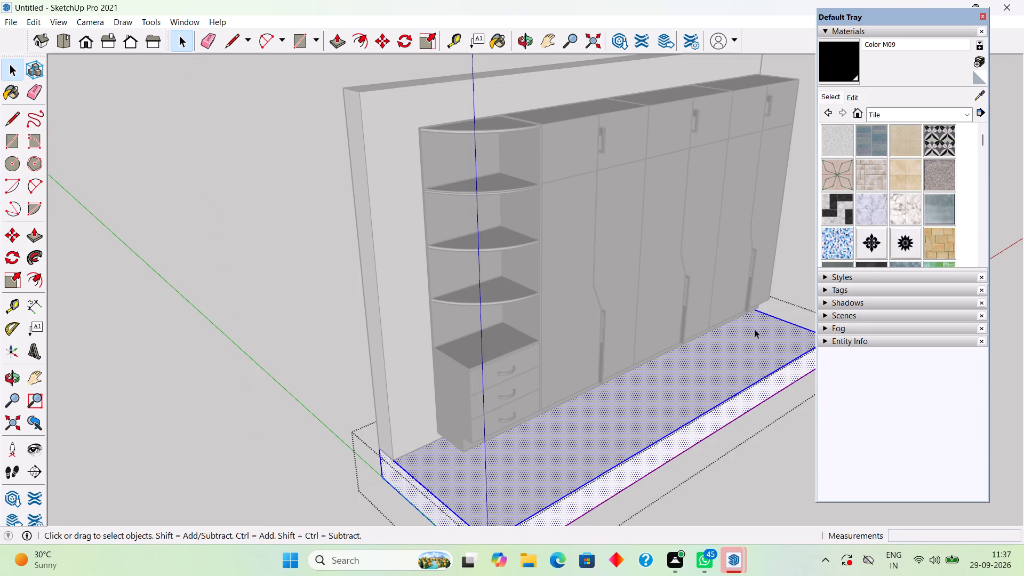
left_click(741, 355)
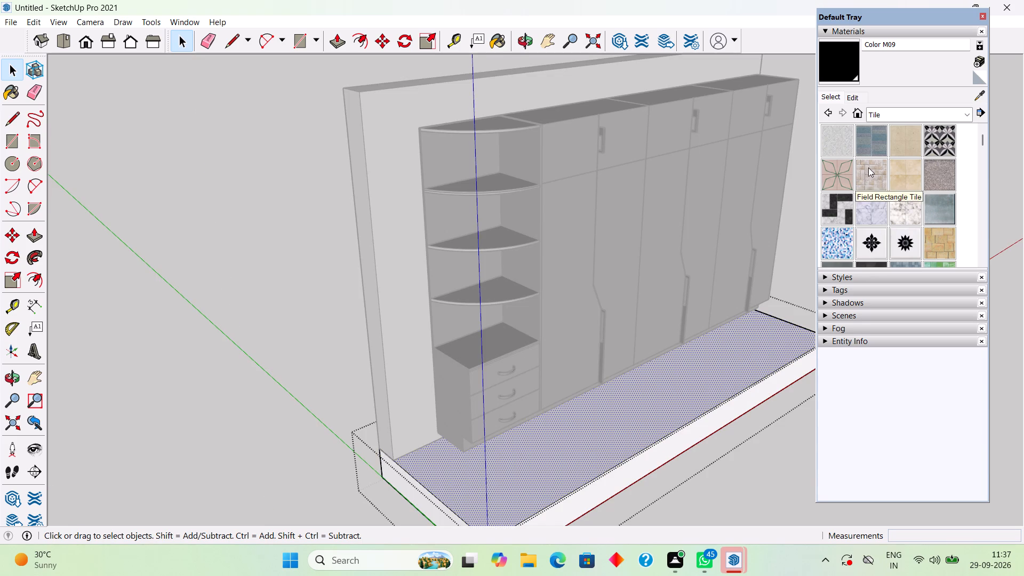
left_click(868, 167)
left_click(735, 357)
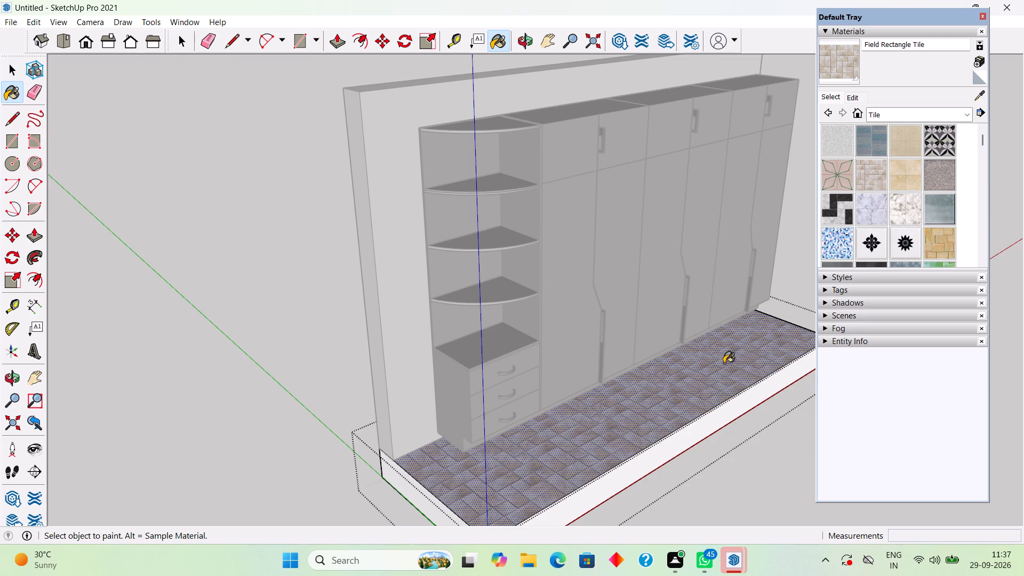
key("space")
left_click(303, 266)
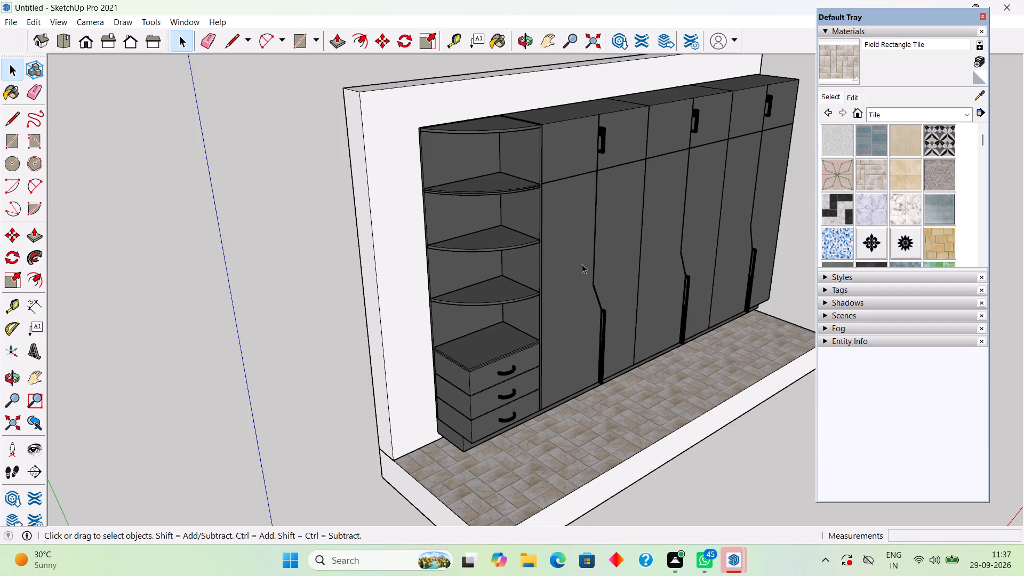
Try Color D02 from the Colors collection on the back wall, and settle on the lighter Color D01.
left_click(900, 114)
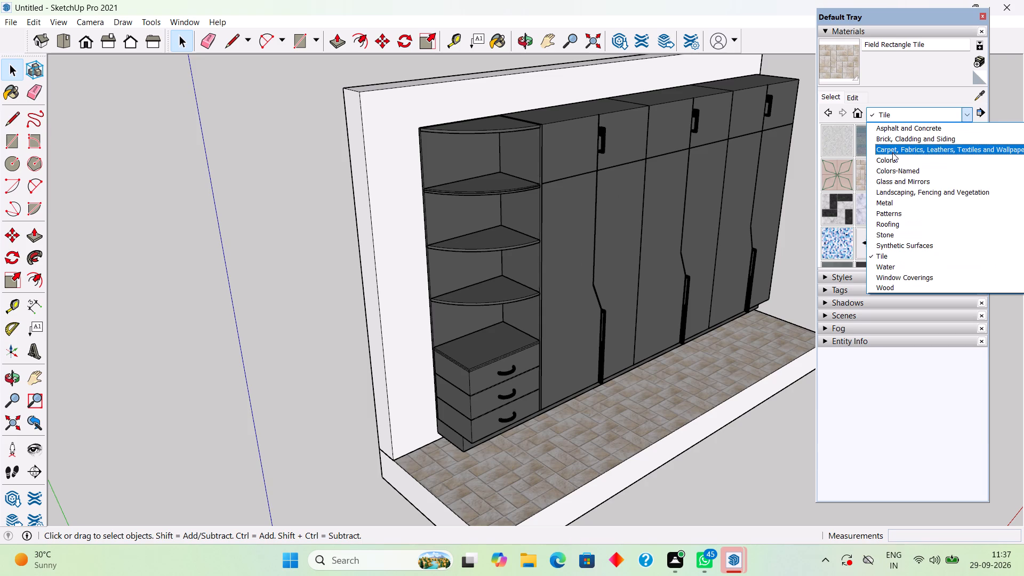
left_click(893, 158)
scroll(892, 170, "down", 2)
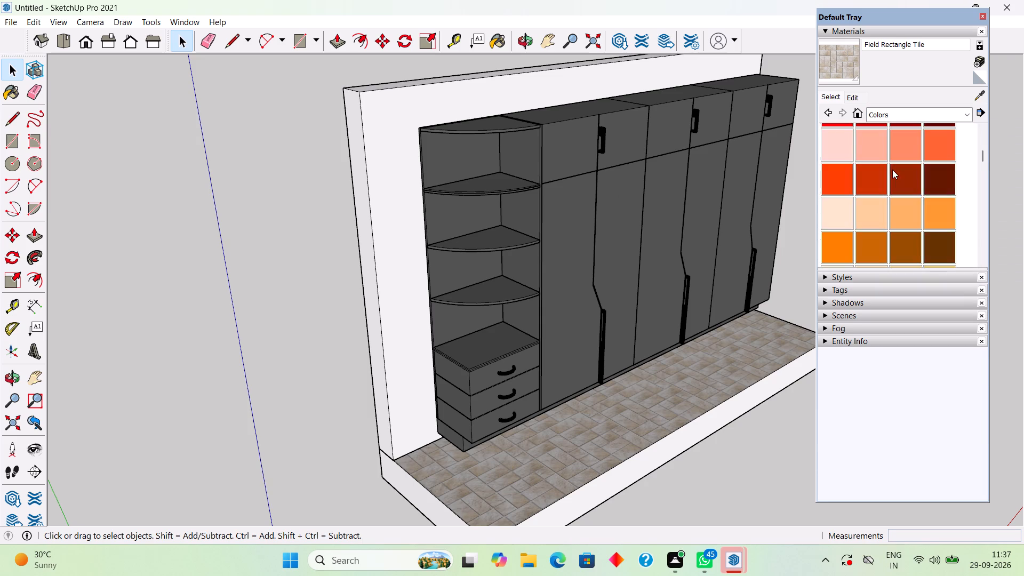
left_click(877, 210)
left_click(393, 252)
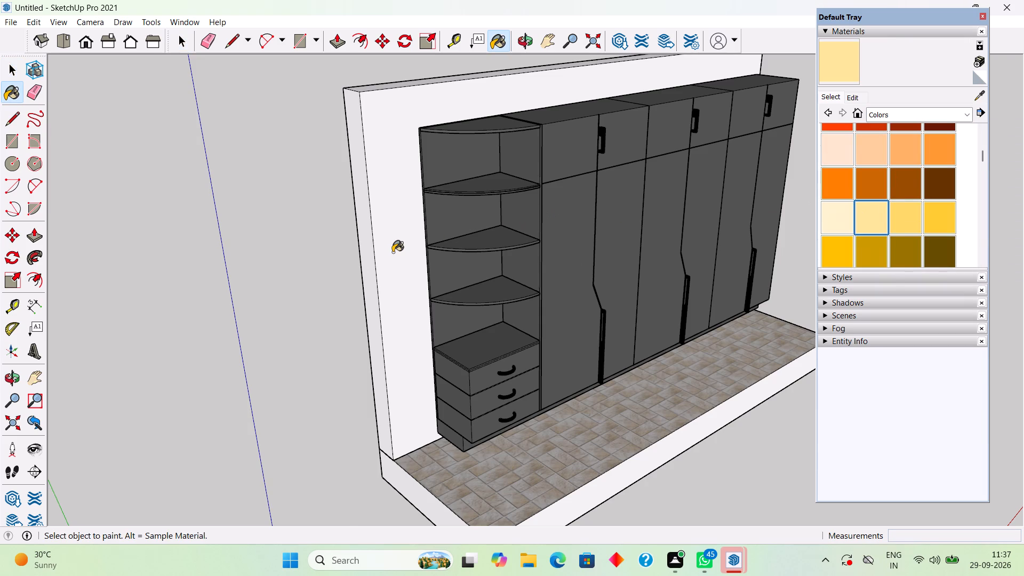
left_click(844, 219)
left_click(412, 227)
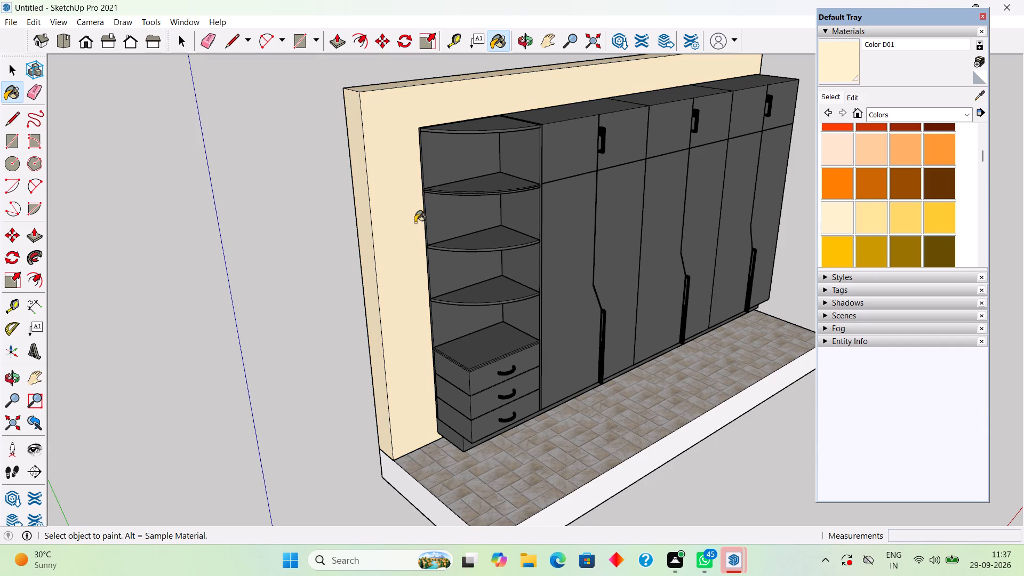
Examine the whole wardrobe with its painted wall and tiled floor, from an angle and from the front.
scroll(523, 221, "down", 3)
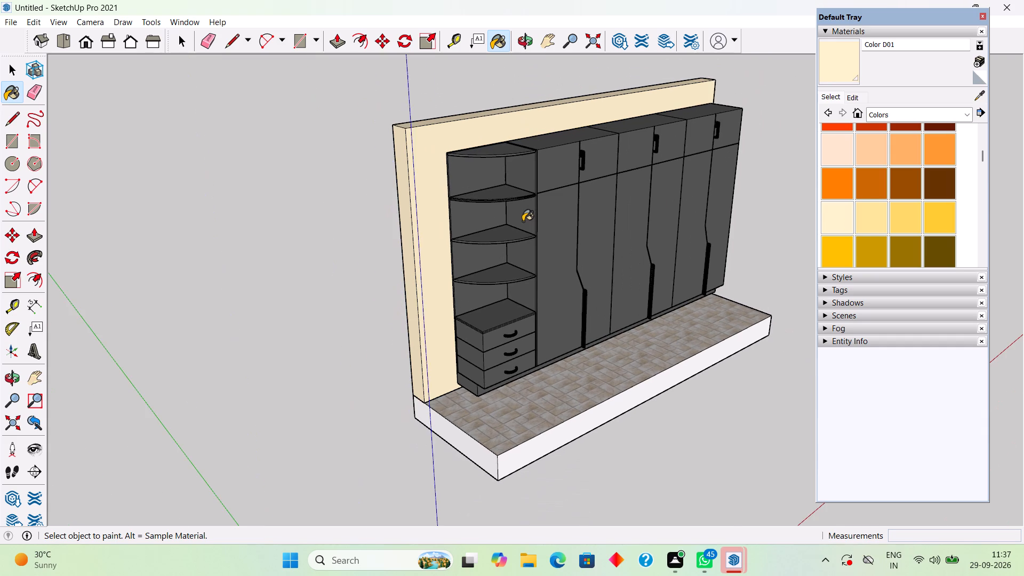
scroll(523, 221, "down", 2)
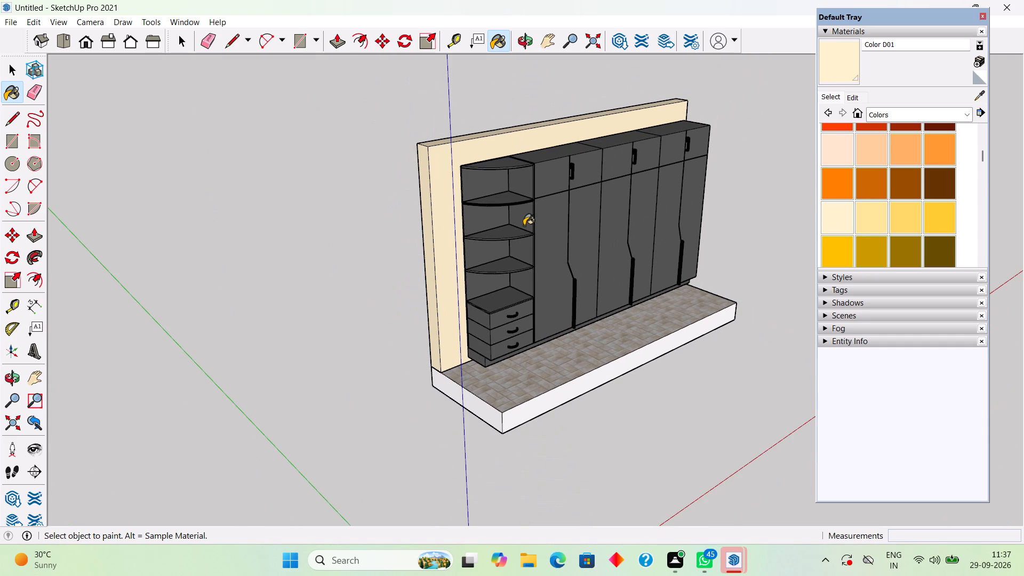
key("space")
middle_click_drag(517, 184, 425, 178)
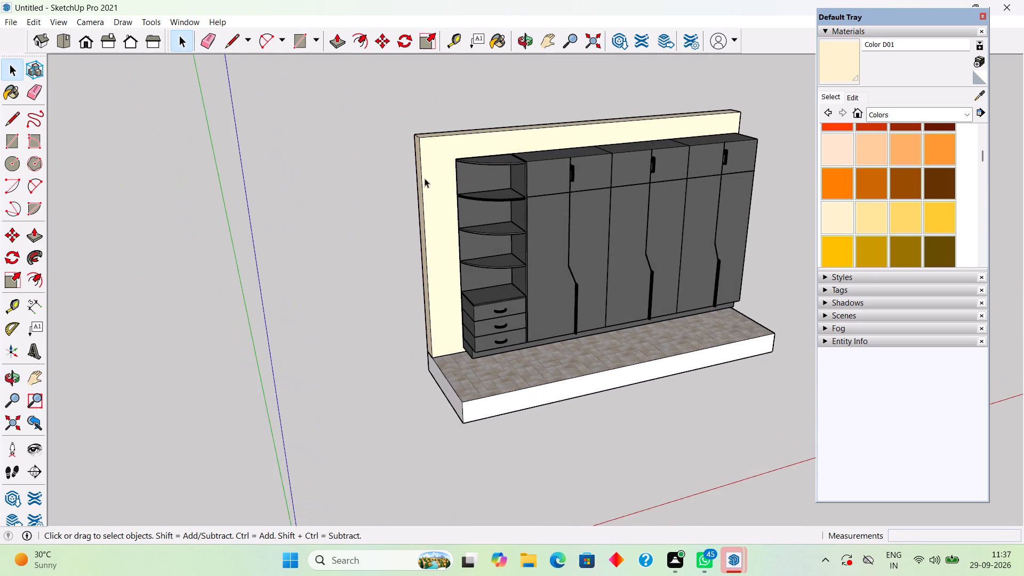
scroll(447, 153, "up", 4)
scroll(533, 152, "down", 2)
scroll(646, 107, "down", 2)
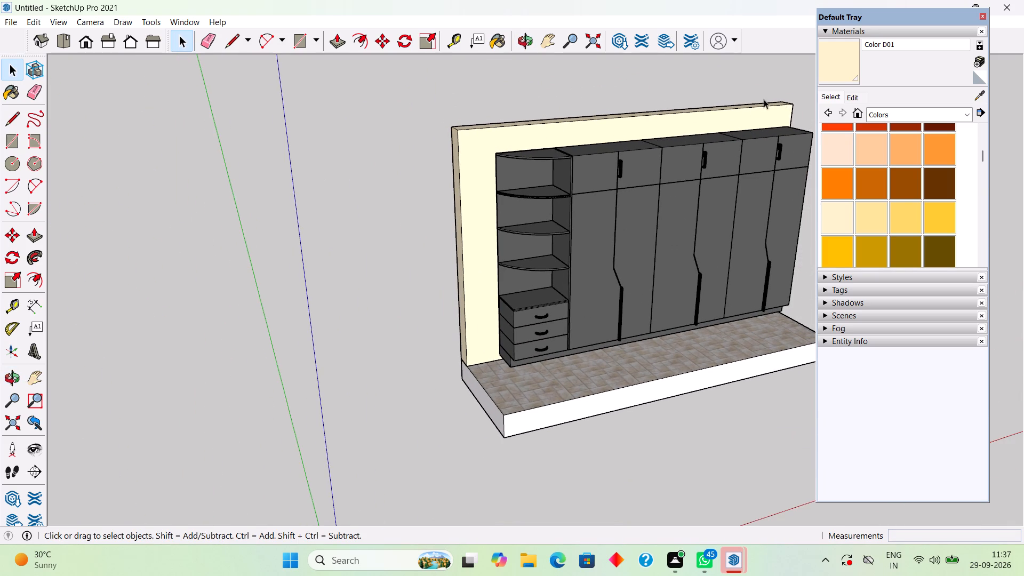
scroll(796, 108, "up", 3)
middle_click_drag(783, 129, 666, 114)
scroll(682, 158, "down", 3)
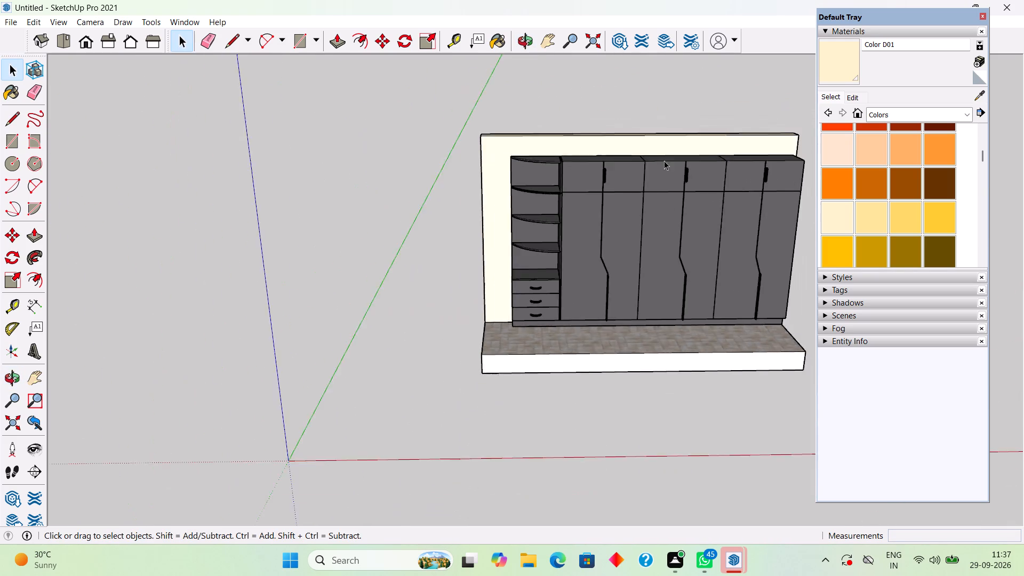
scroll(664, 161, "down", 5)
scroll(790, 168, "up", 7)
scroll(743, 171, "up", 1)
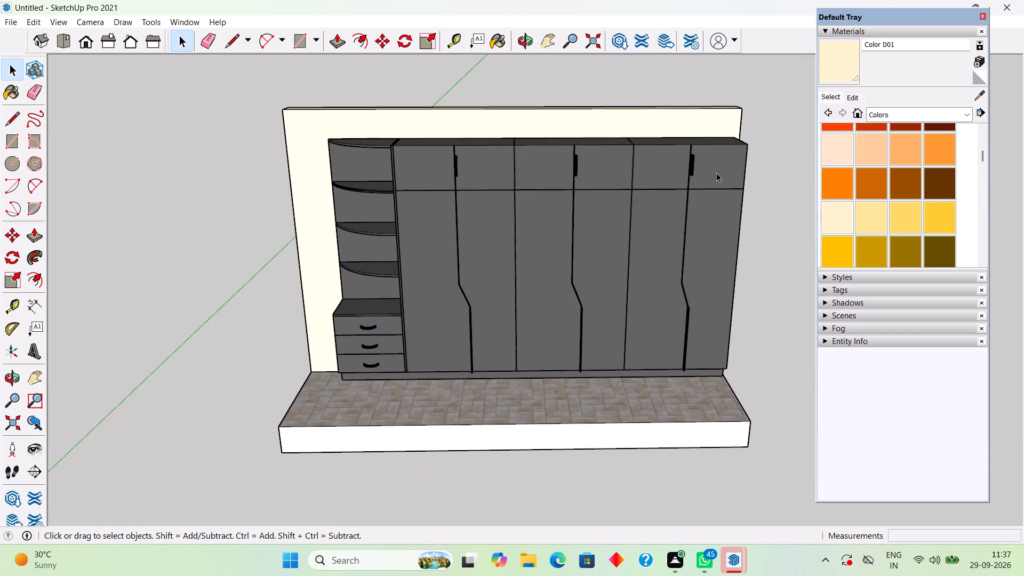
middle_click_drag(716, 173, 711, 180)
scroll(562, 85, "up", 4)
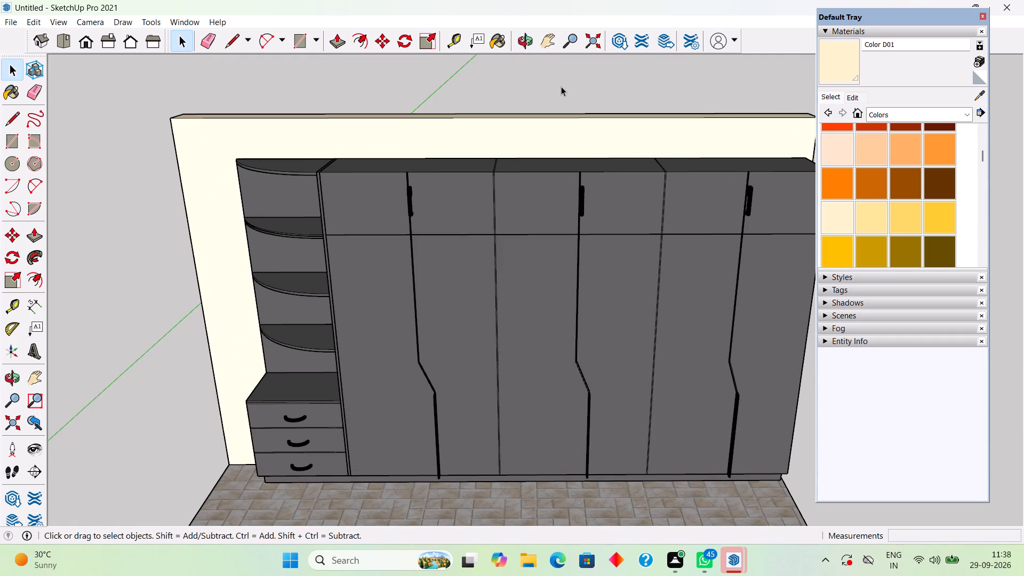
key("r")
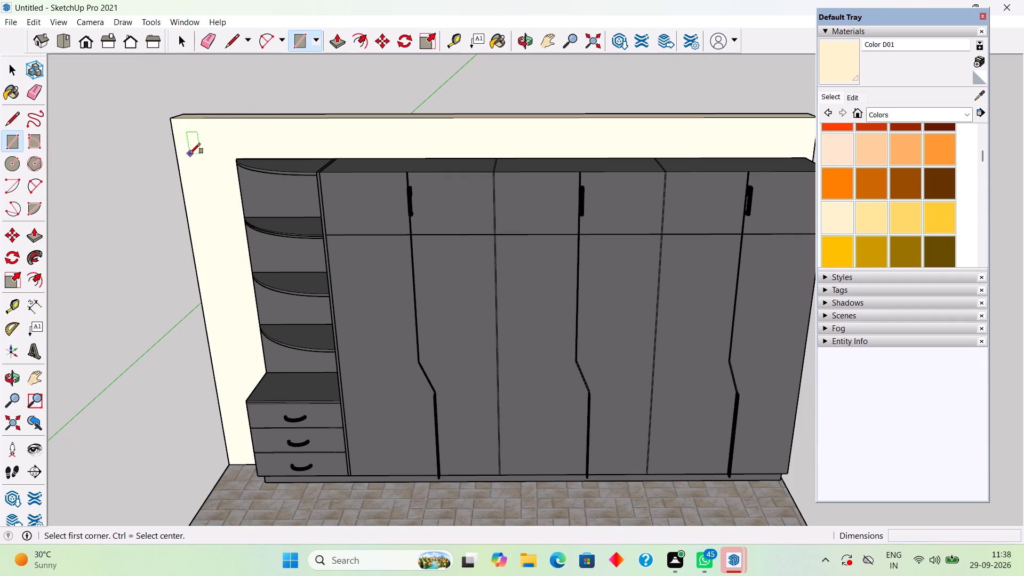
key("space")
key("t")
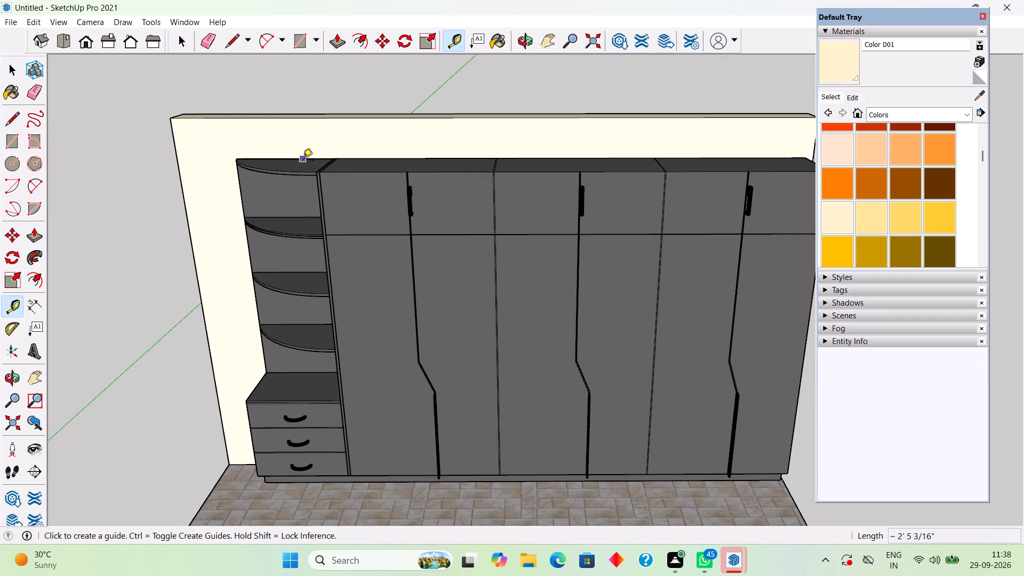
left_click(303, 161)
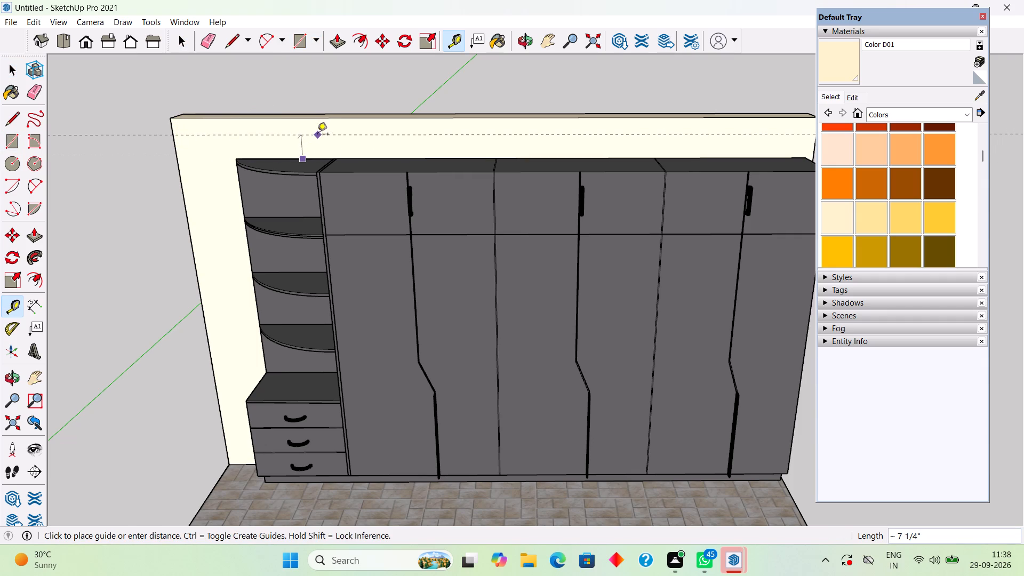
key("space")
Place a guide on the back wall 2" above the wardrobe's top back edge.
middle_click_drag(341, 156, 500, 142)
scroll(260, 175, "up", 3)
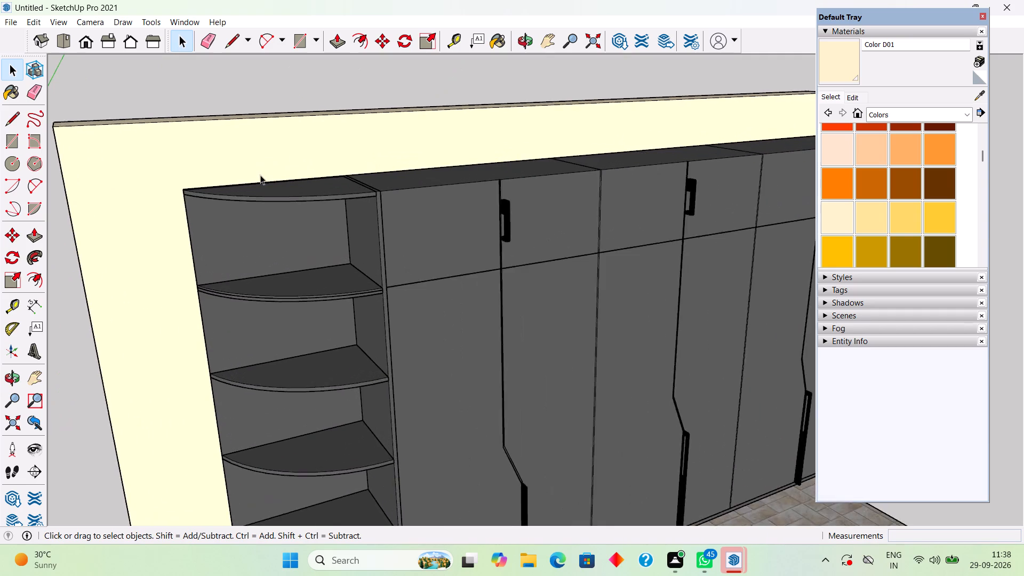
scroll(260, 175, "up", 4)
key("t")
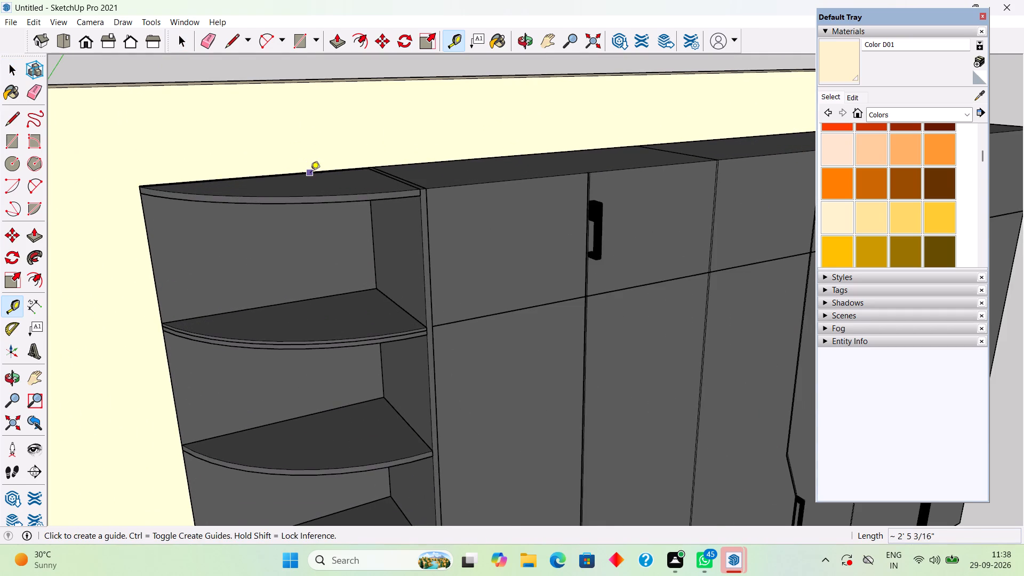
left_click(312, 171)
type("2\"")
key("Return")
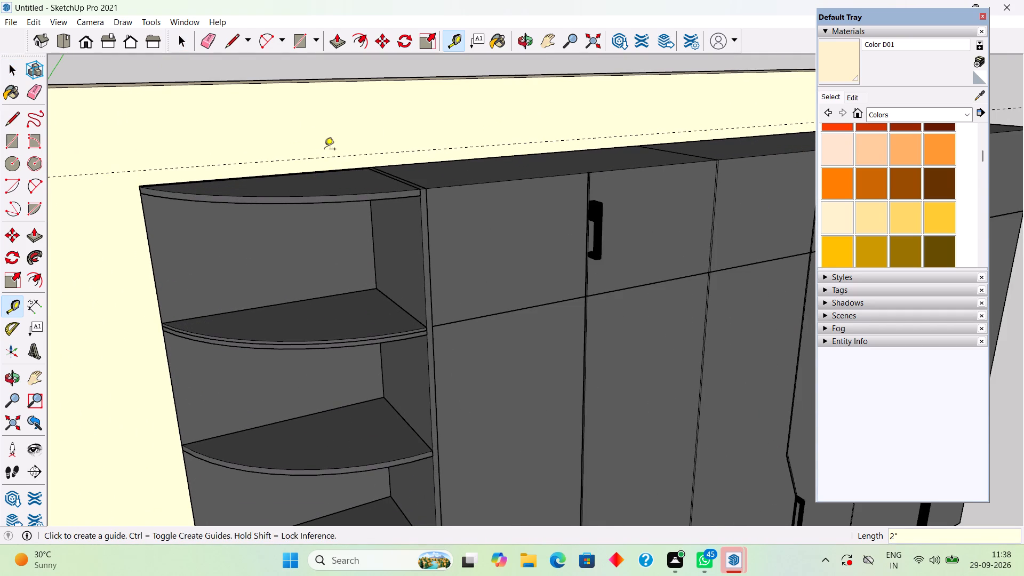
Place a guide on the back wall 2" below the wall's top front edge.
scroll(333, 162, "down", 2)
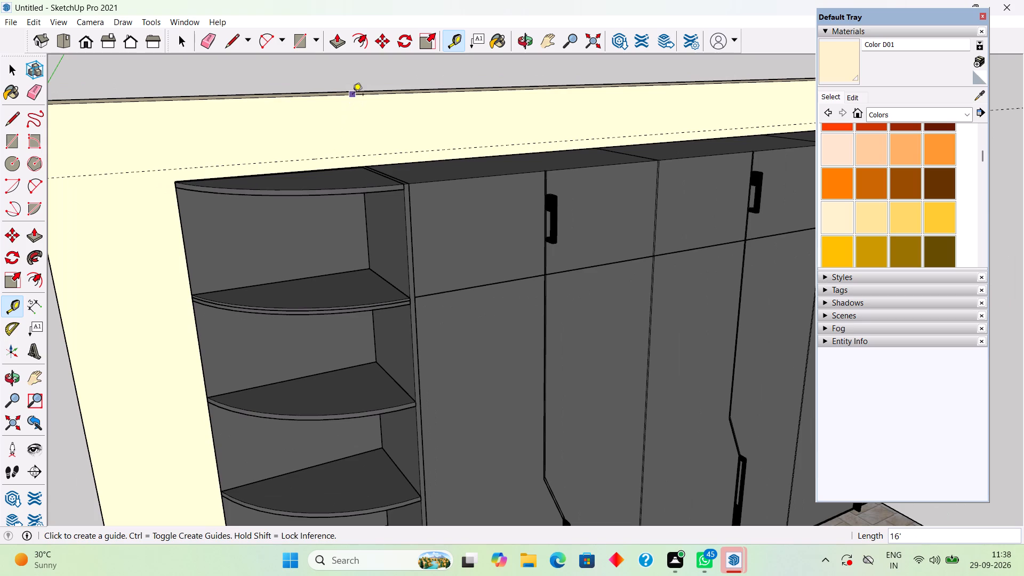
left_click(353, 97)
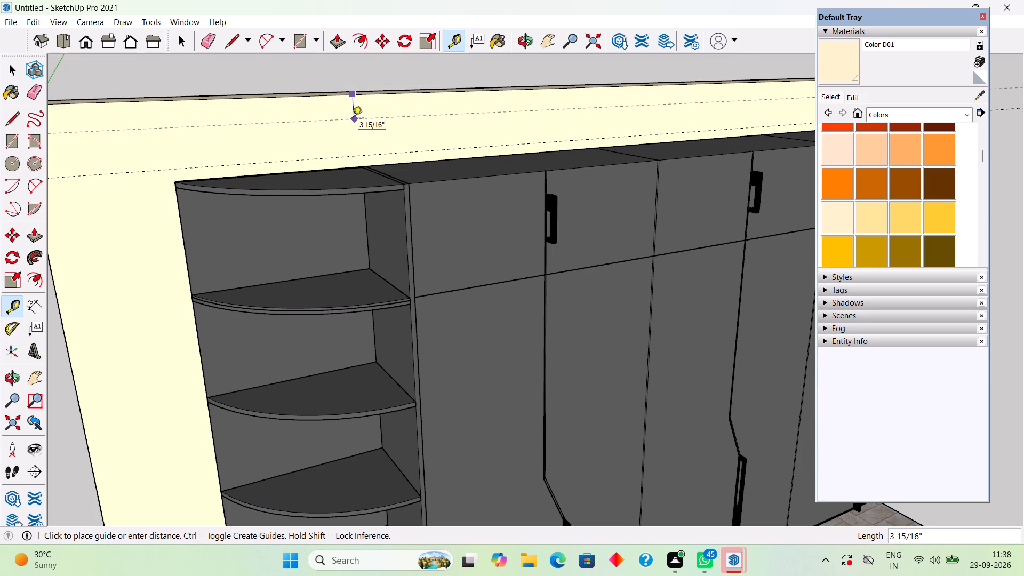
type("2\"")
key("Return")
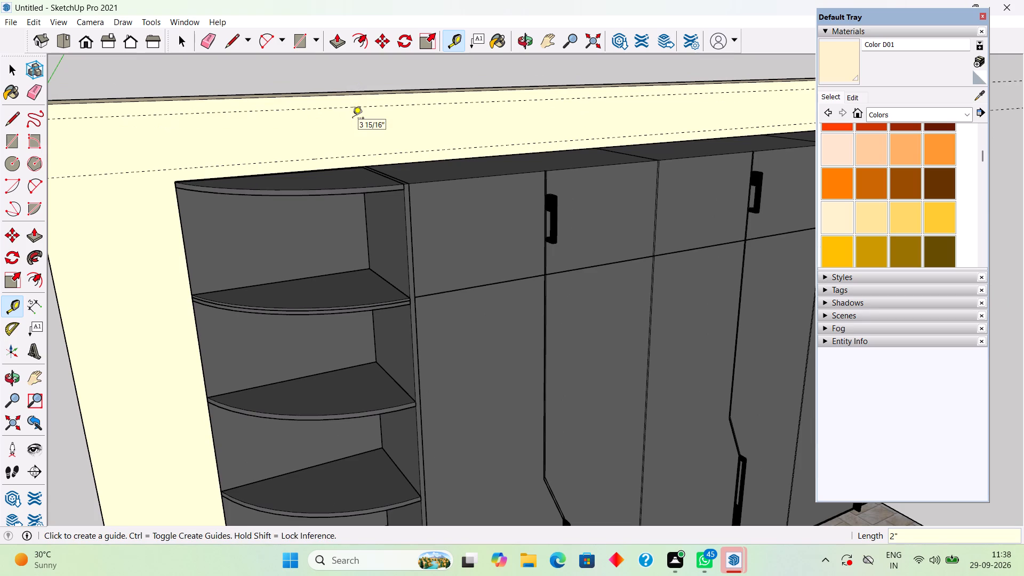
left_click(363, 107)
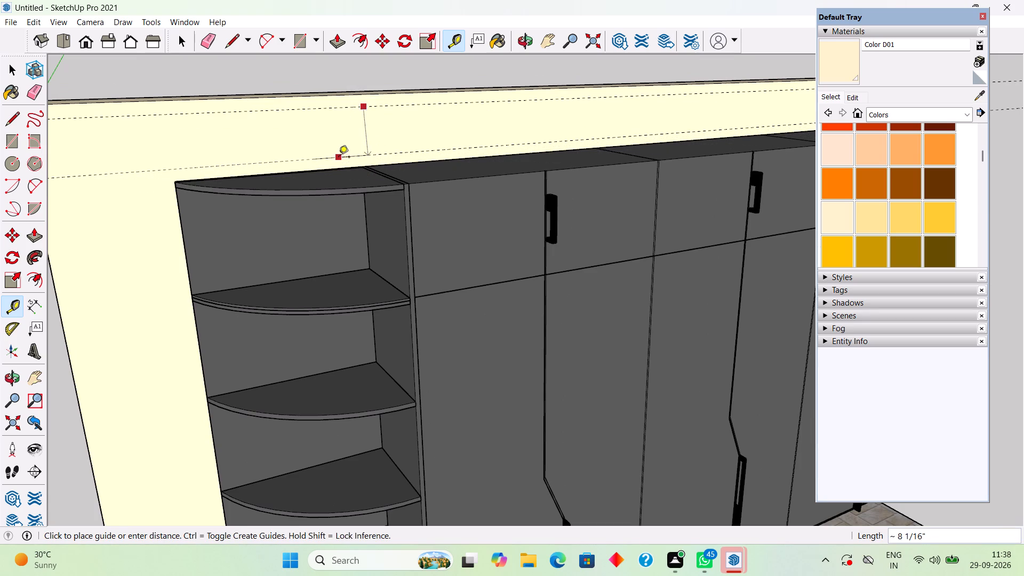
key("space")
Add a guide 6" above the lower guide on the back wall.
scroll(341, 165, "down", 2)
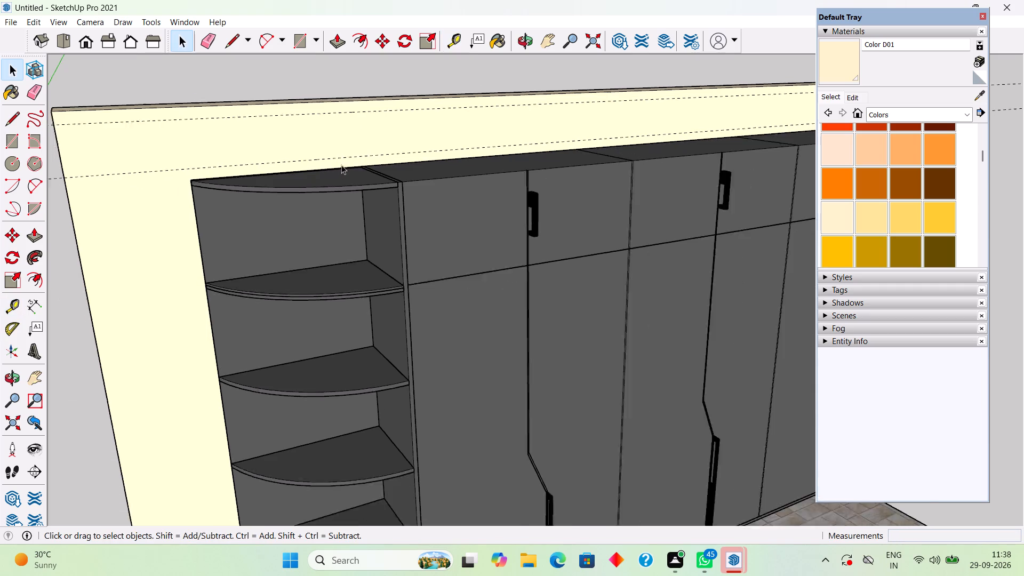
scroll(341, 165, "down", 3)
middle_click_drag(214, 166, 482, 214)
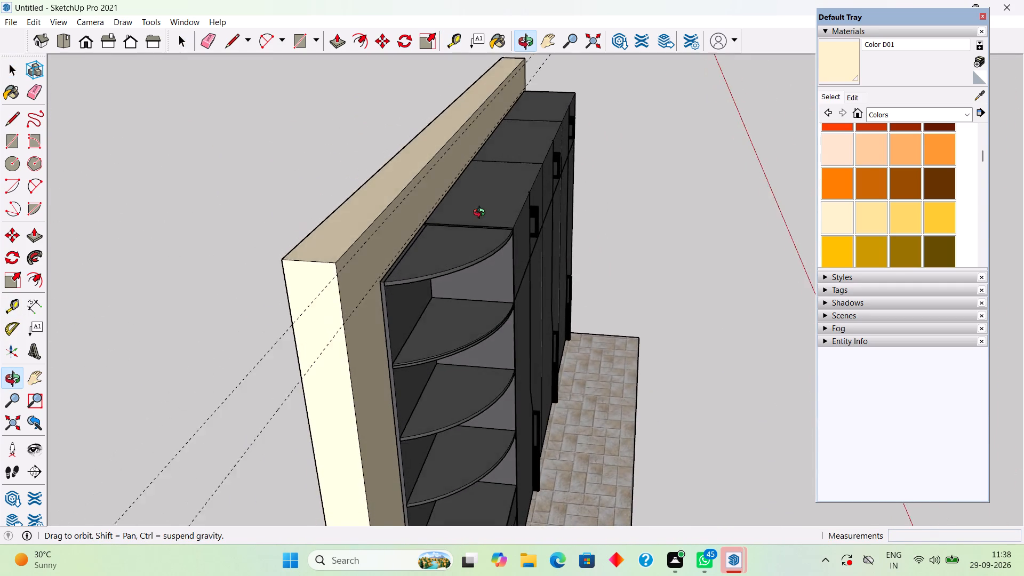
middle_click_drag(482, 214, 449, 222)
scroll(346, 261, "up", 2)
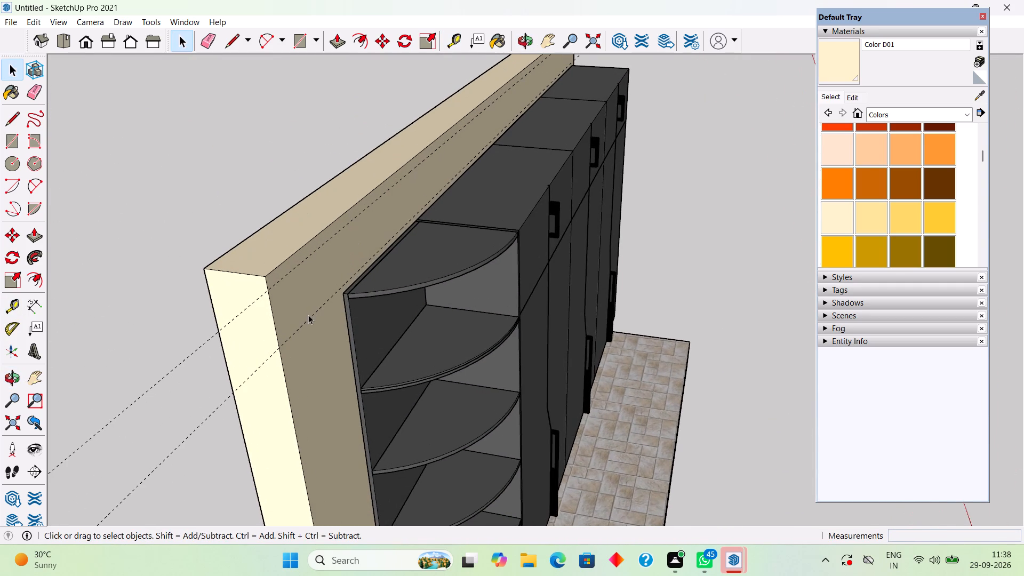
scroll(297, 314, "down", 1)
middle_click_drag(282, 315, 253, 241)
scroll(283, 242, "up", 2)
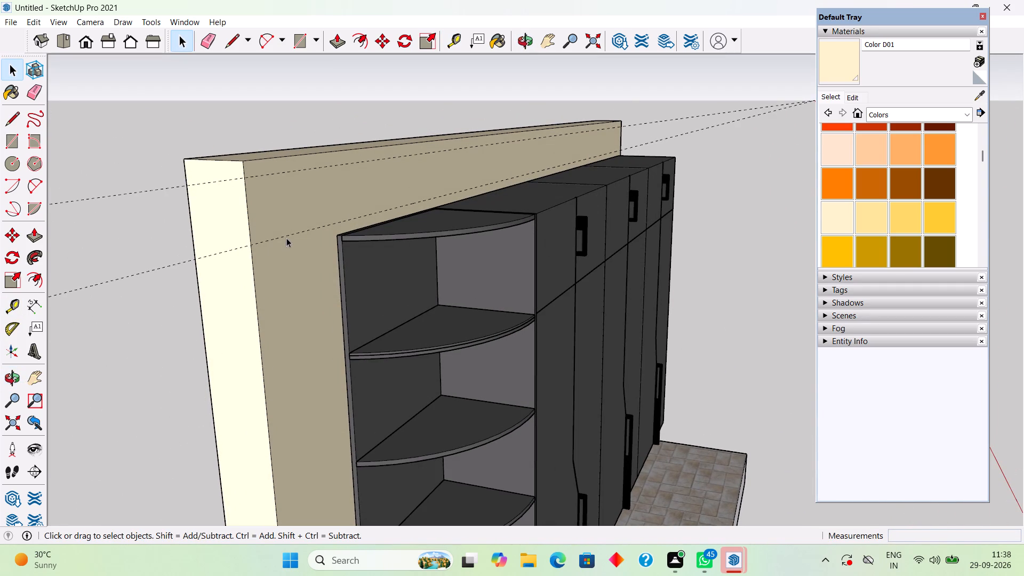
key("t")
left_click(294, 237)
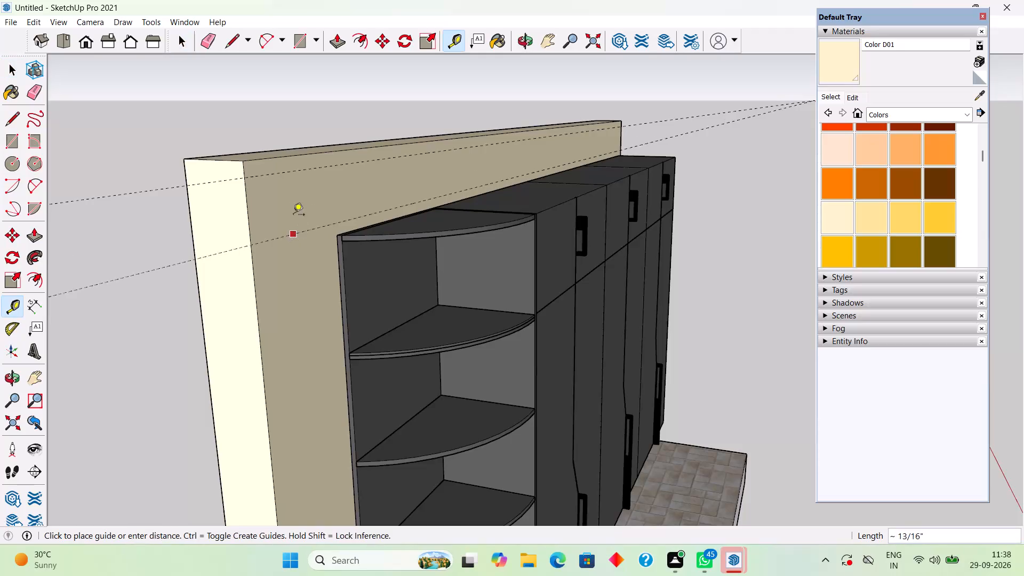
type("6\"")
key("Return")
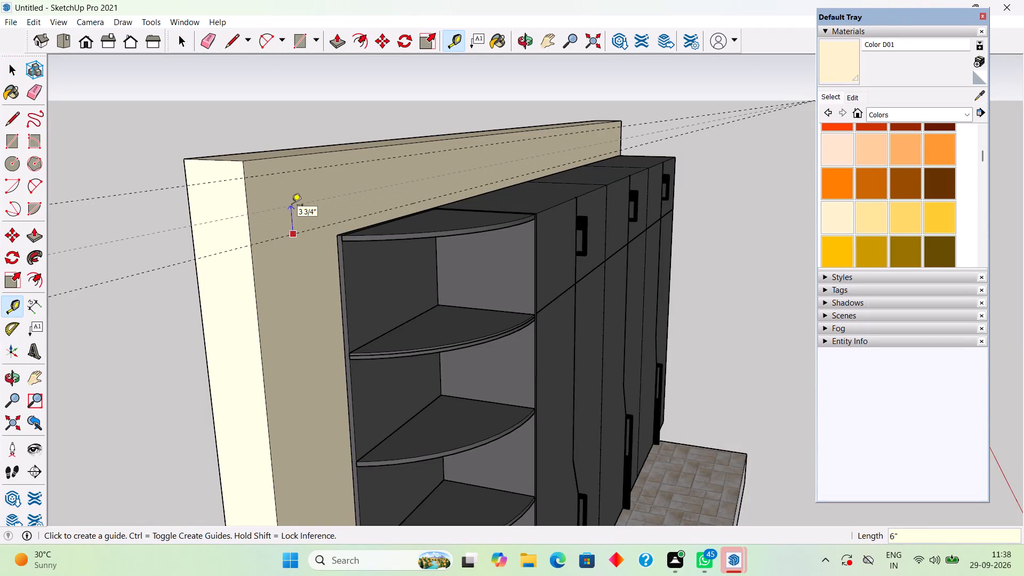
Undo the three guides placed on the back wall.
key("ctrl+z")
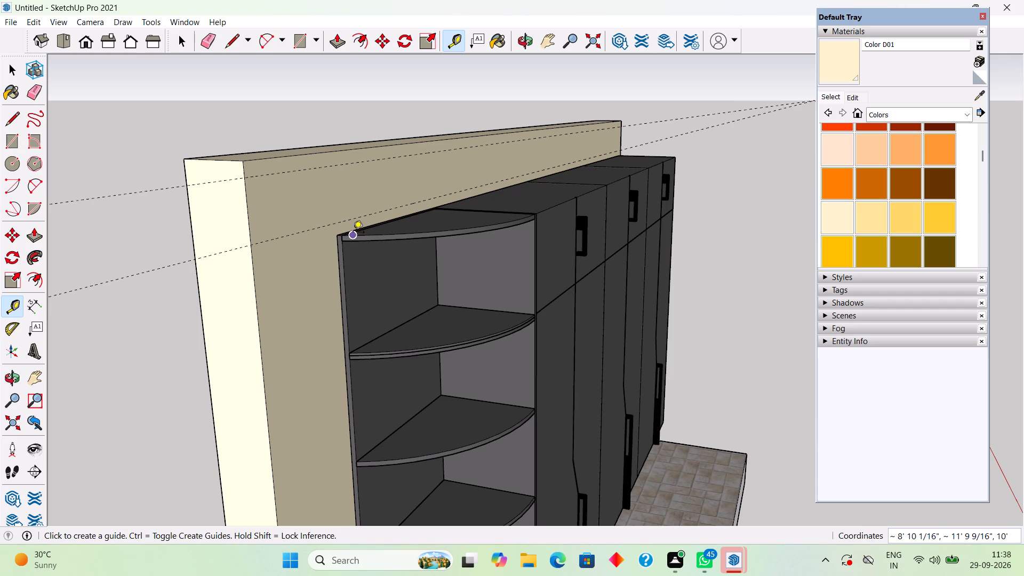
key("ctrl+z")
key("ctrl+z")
Place a guide on the back wall 2" above the back edge of the open shelf unit's top.
scroll(371, 235, "up", 3)
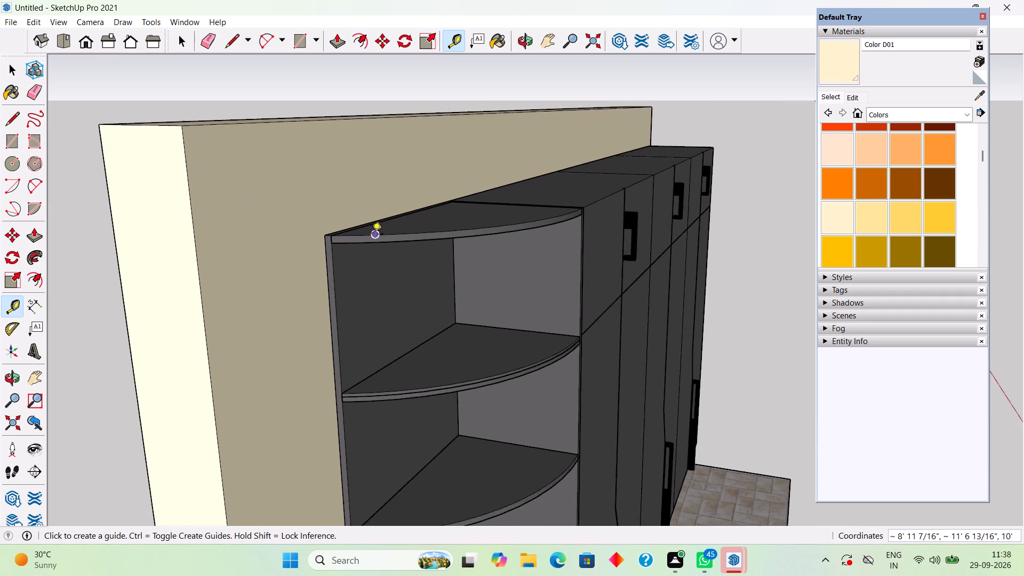
scroll(372, 235, "up", 5)
middle_click_drag(388, 261, 390, 276)
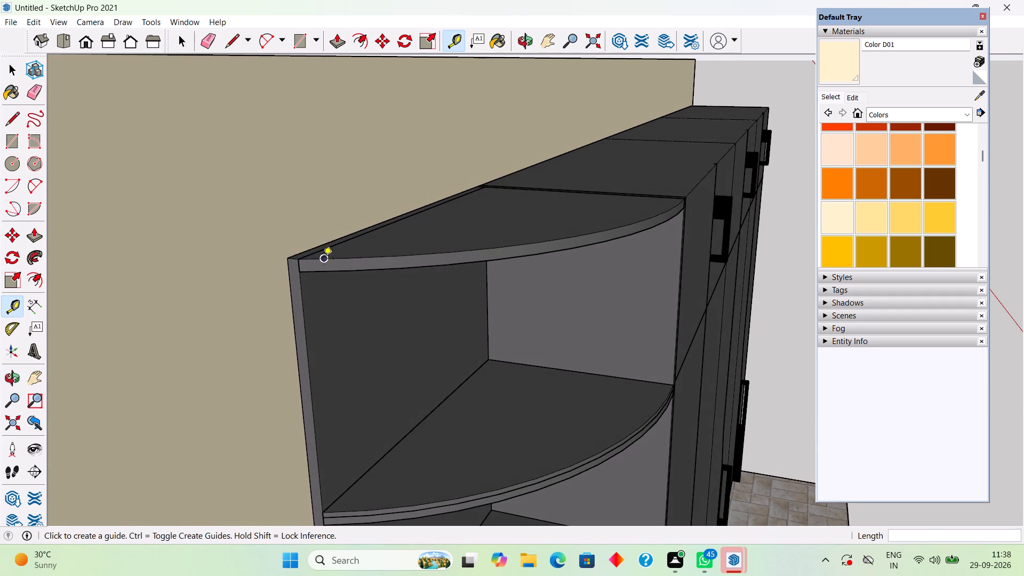
scroll(329, 237, "up", 4)
left_click(326, 242)
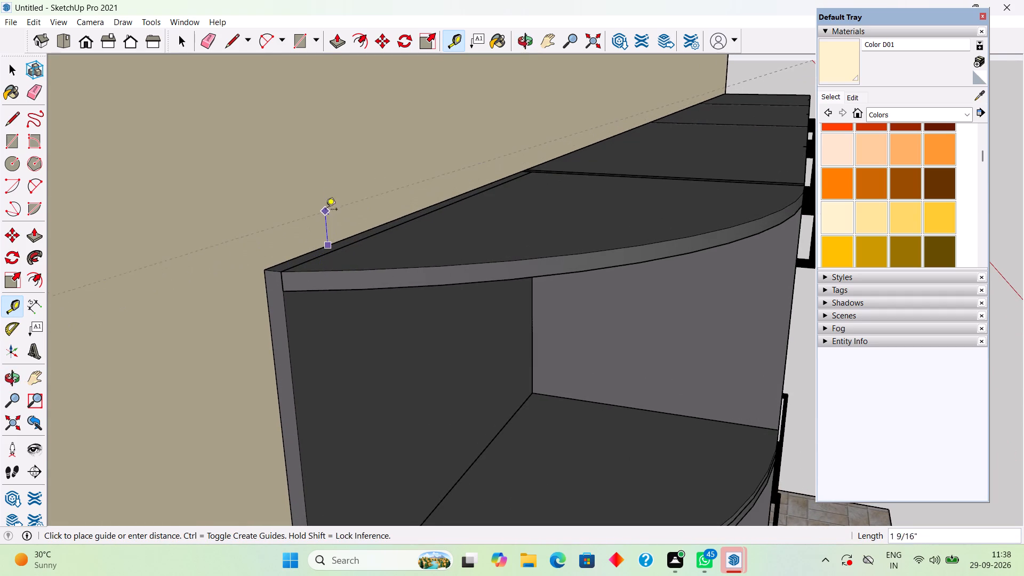
type("2\"")
key("Return")
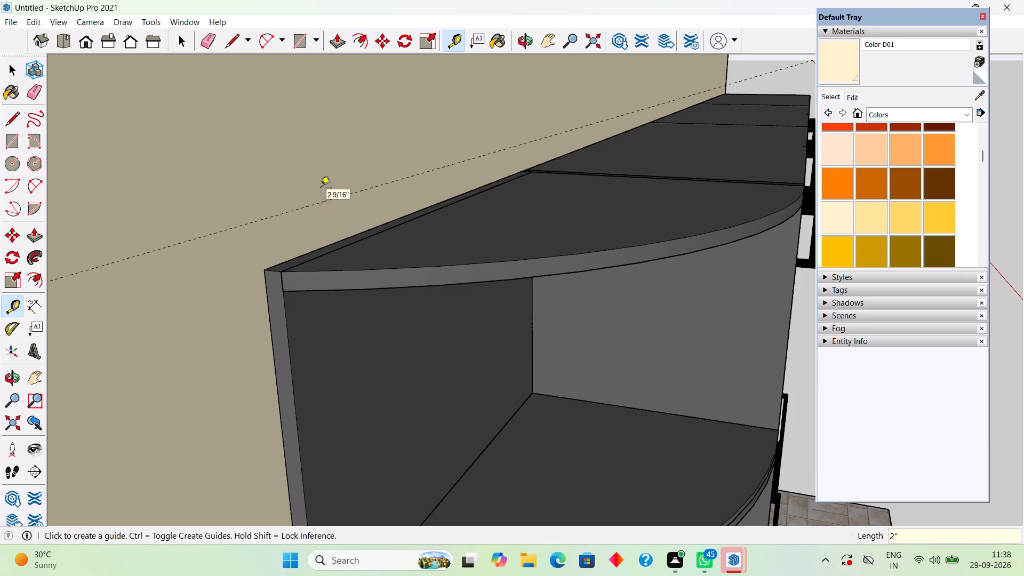
Add three more parallel guides up the back wall, each 2" above the previous one.
scroll(321, 189, "down", 6)
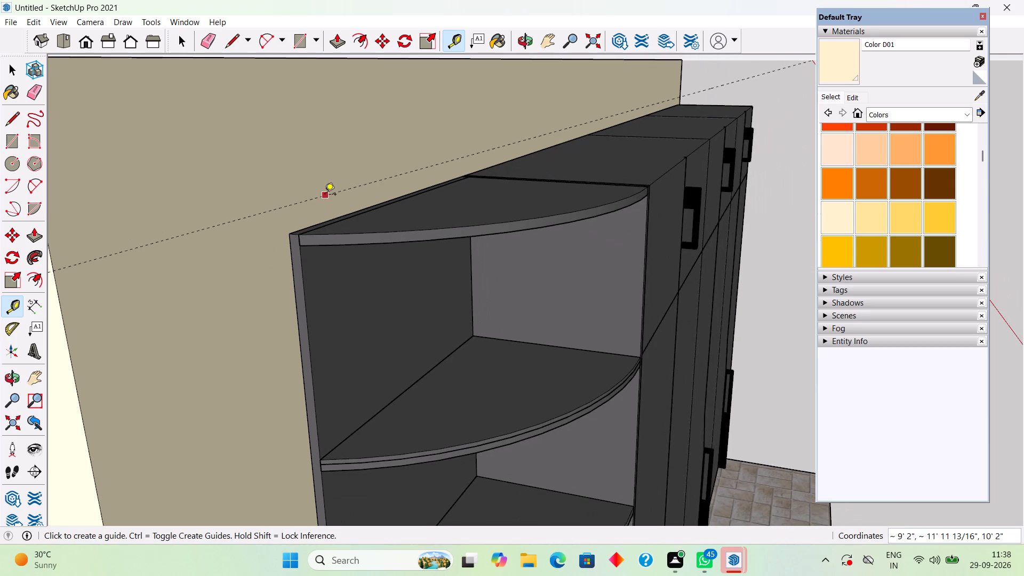
left_click(325, 195)
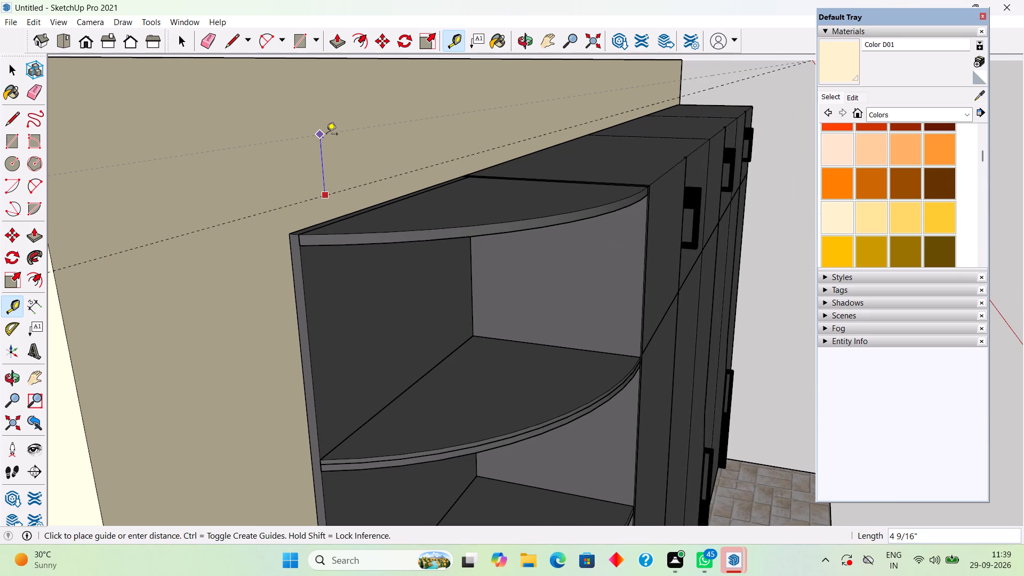
key("2")
key("shift+quotedbl")
key("Return")
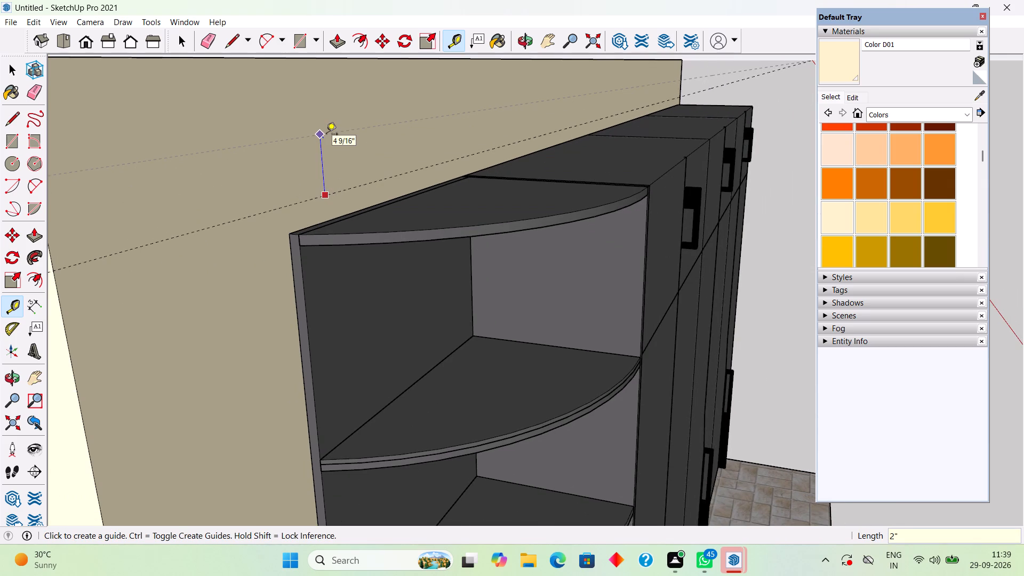
scroll(326, 135, "up", 1)
left_click(358, 166)
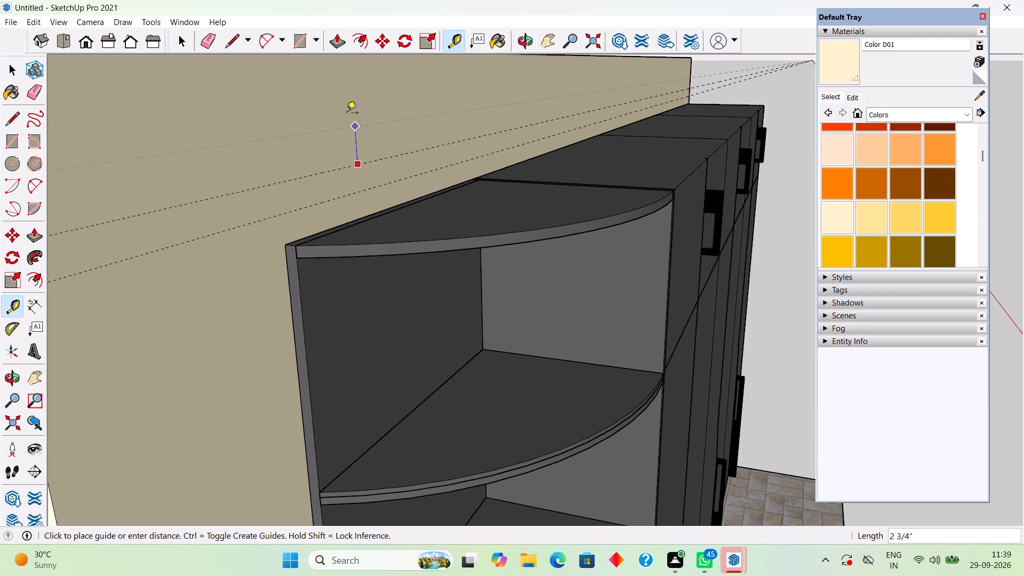
type("2\"")
key("Return")
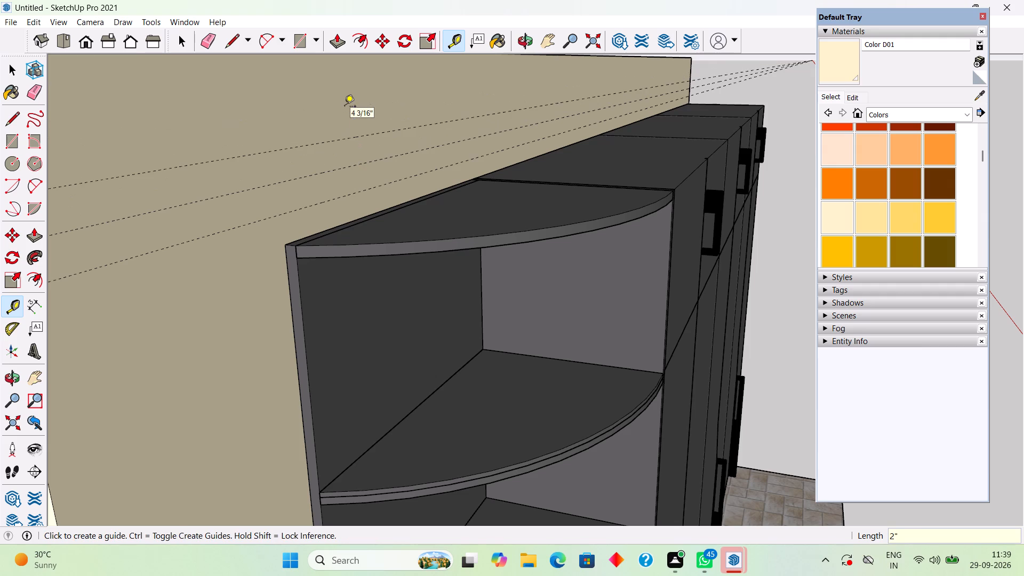
left_click(350, 139)
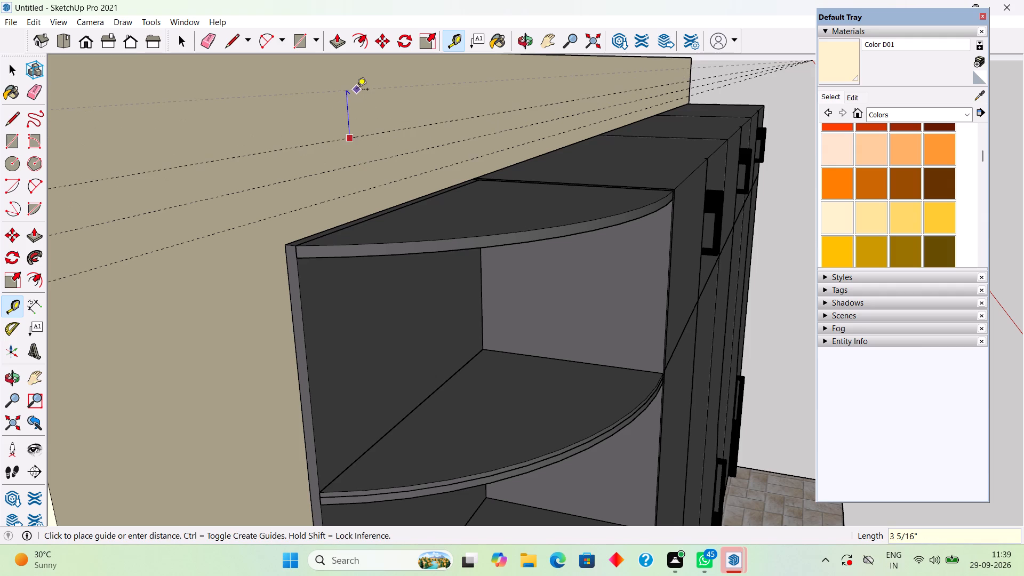
type("2\"")
key("Return")
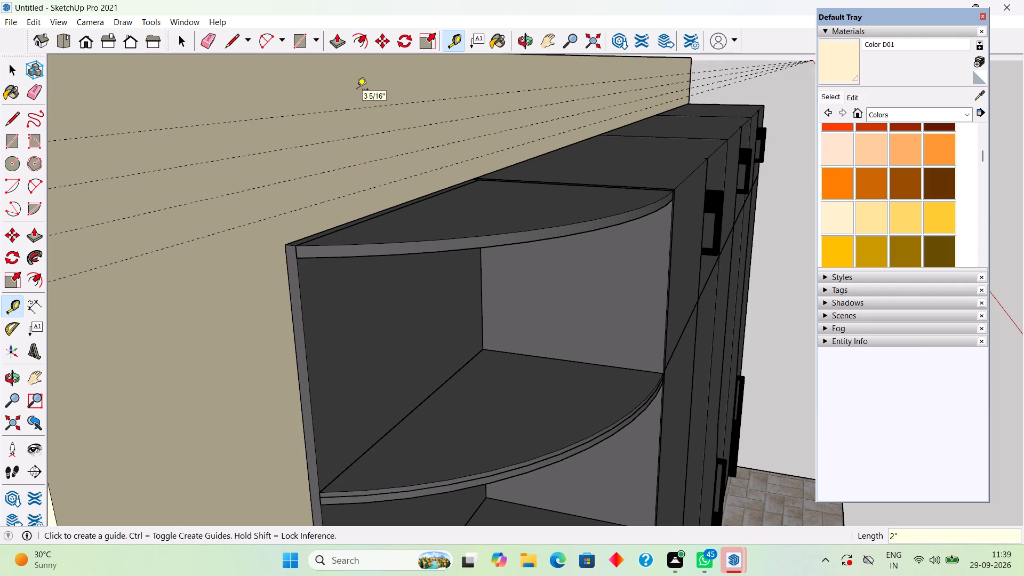
key("space")
Draw a 16' by 2" rectangle across the back wall between the two lowest guides above the wardrobe.
scroll(357, 125, "down", 9)
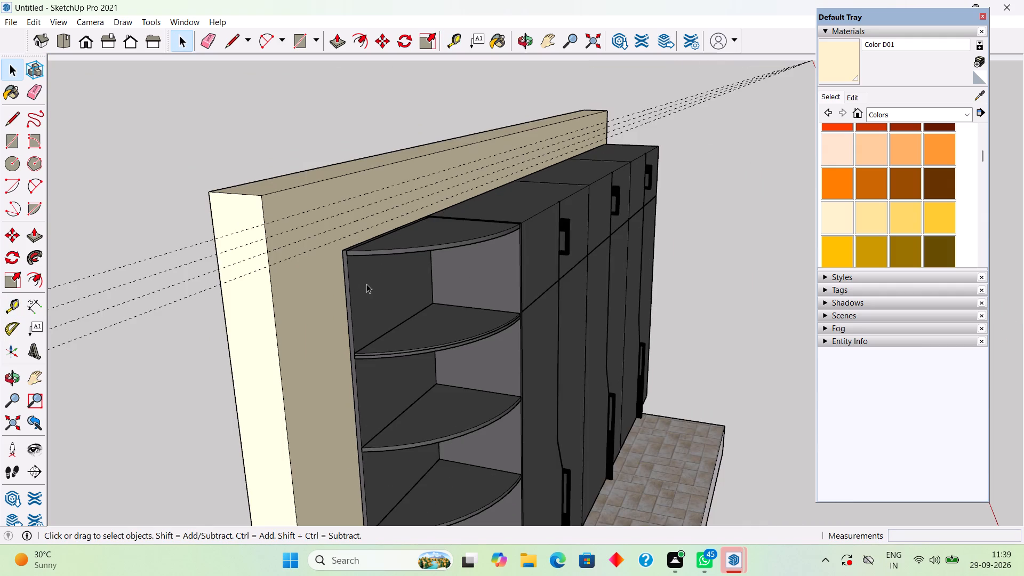
middle_click_drag(346, 268, 190, 292)
scroll(198, 243, "up", 1)
middle_click_drag(199, 240, 181, 229)
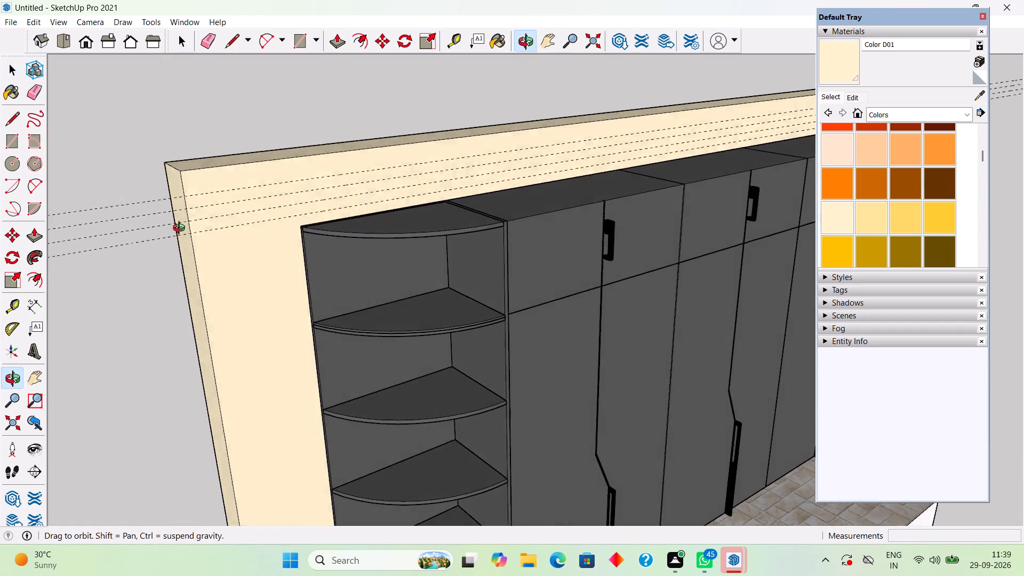
middle_click_drag(181, 229, 130, 196)
scroll(546, 237, "down", 2)
scroll(274, 194, "up", 5)
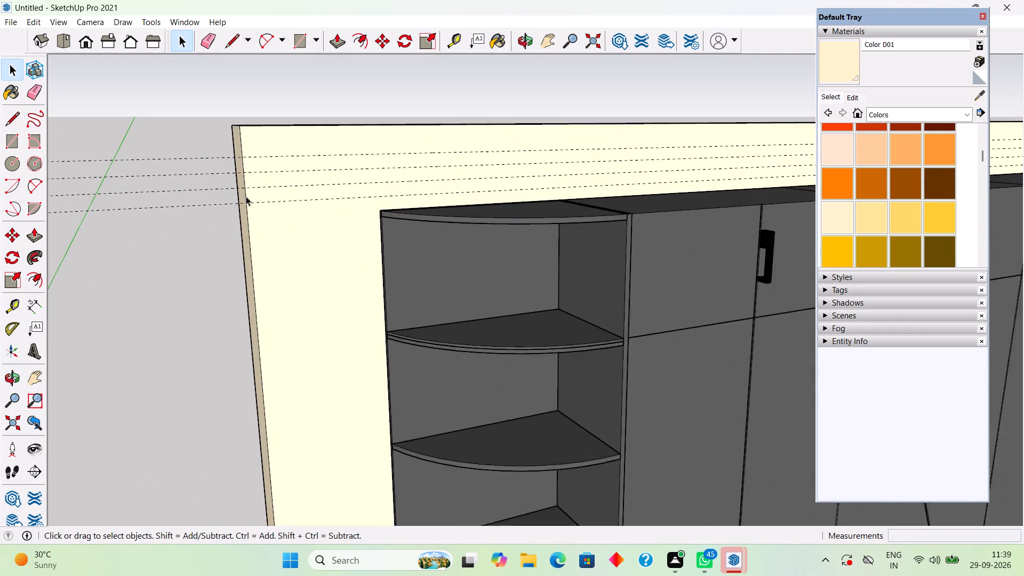
scroll(246, 196, "up", 5)
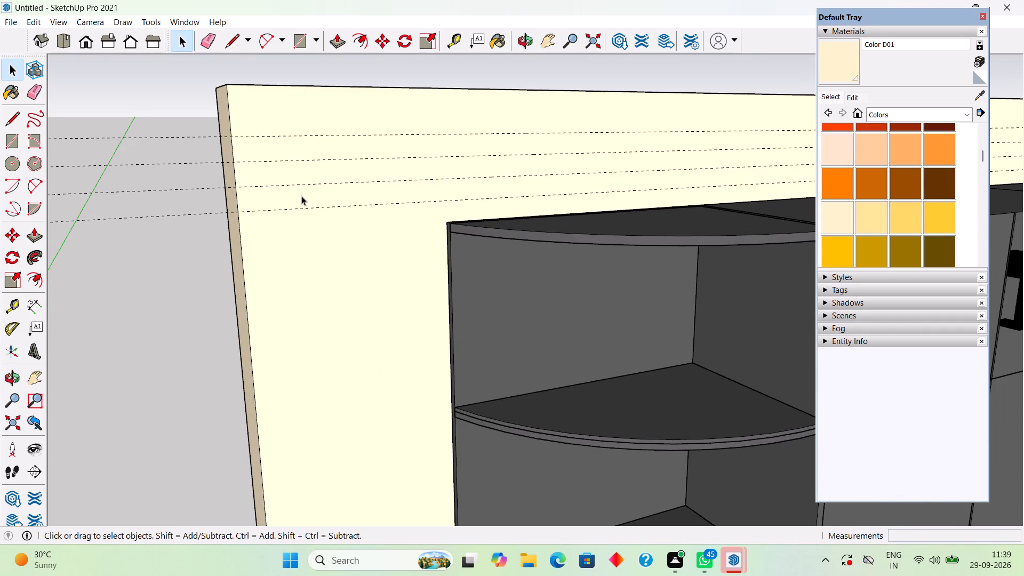
key("r")
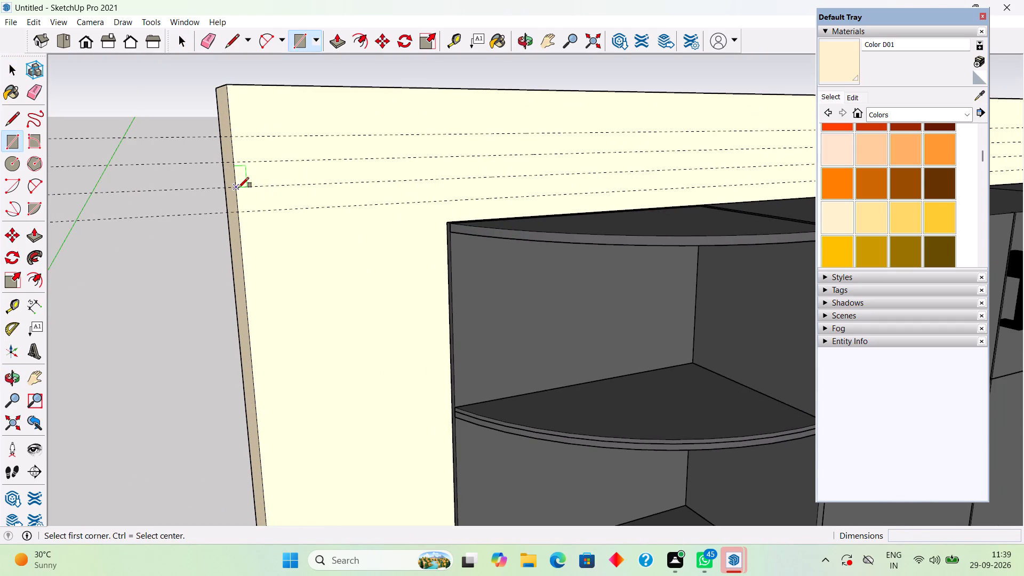
left_click(238, 187)
scroll(358, 185, "down", 16)
scroll(877, 206, "up", 1)
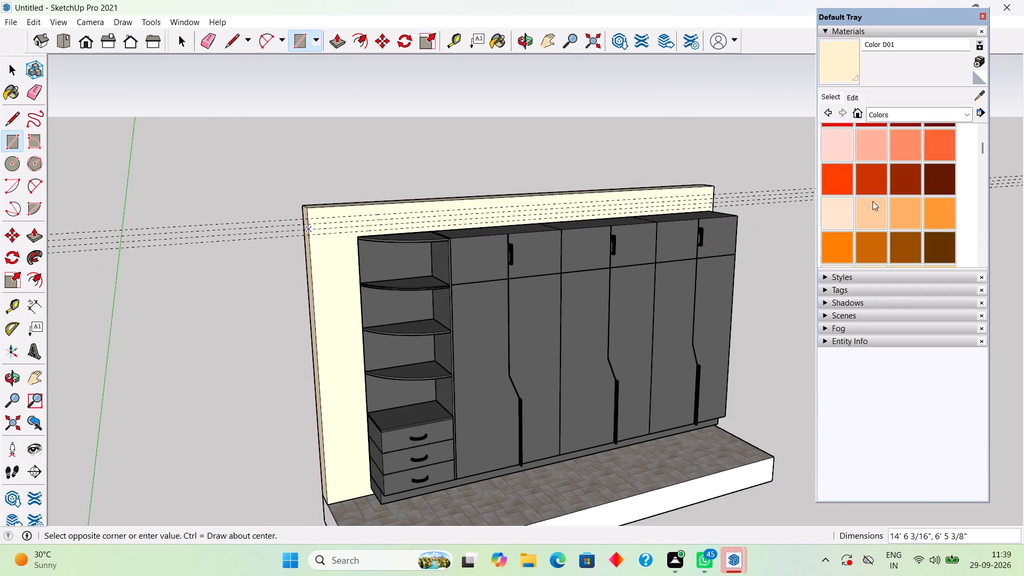
scroll(873, 201, "up", 3)
scroll(703, 210, "up", 15)
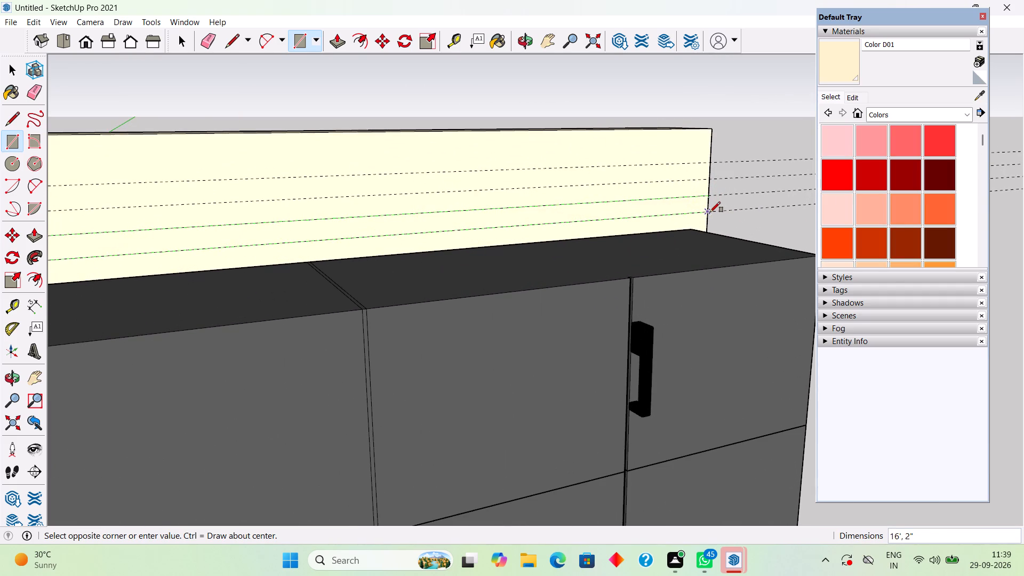
left_click(710, 212)
key("space")
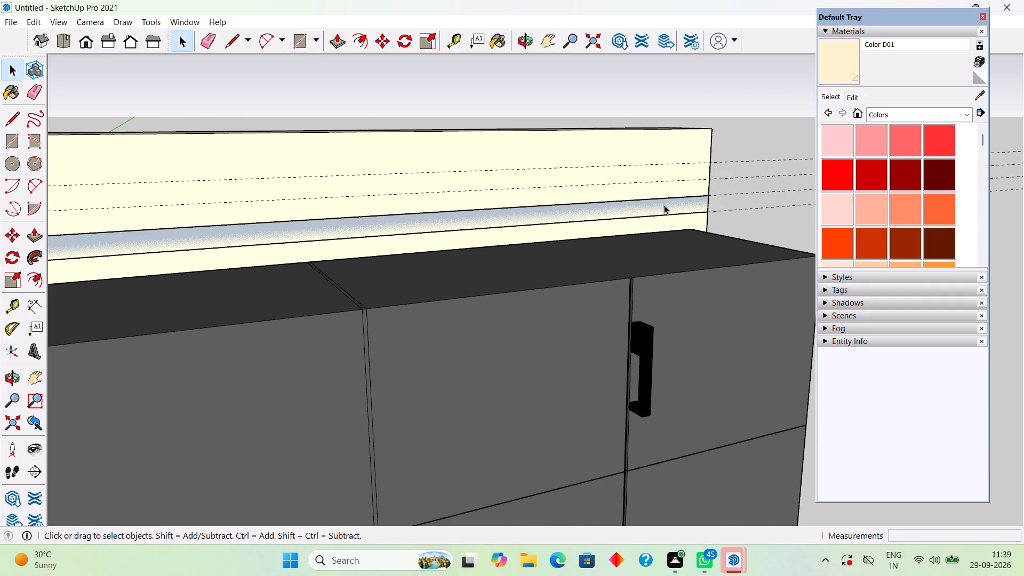
Push/Pull the rectangular band between the two lowest guides outward by 5".
key("p")
left_click(664, 205)
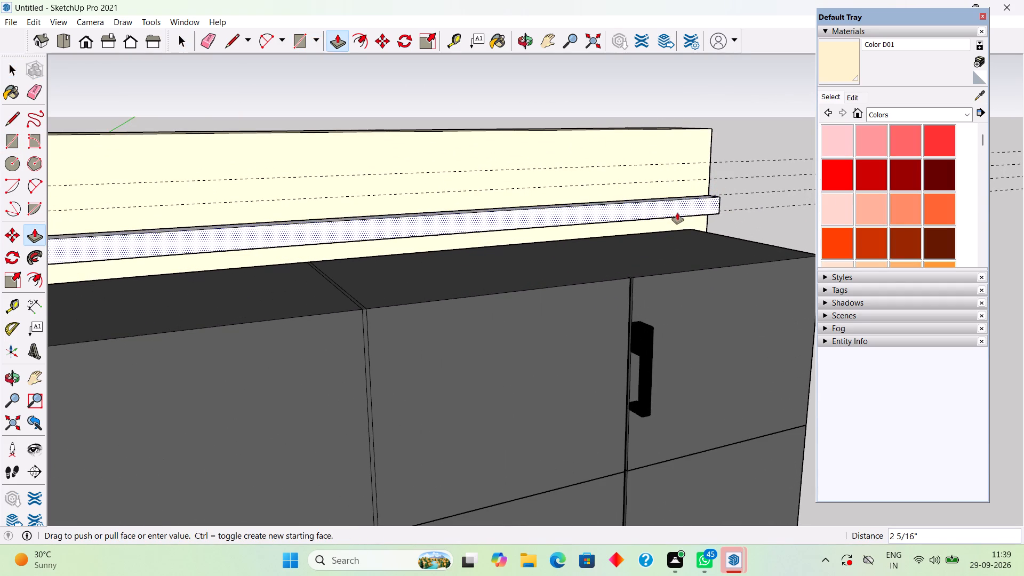
scroll(680, 217, "down", 2)
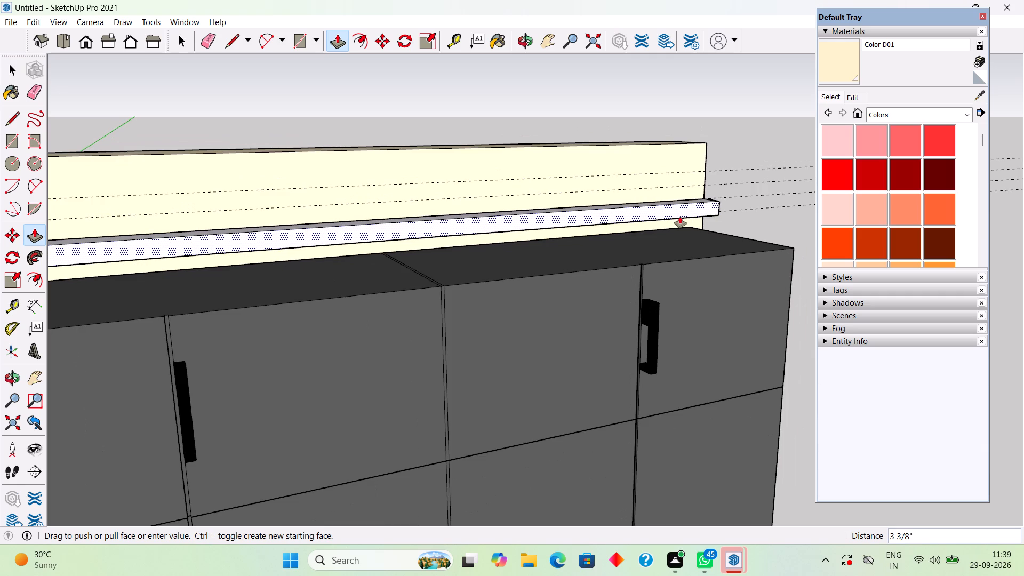
type("5\"")
key("Return")
Sample the back wall's cream Color D01 and paint the projecting band's top and front faces with it.
scroll(690, 210, "down", 7)
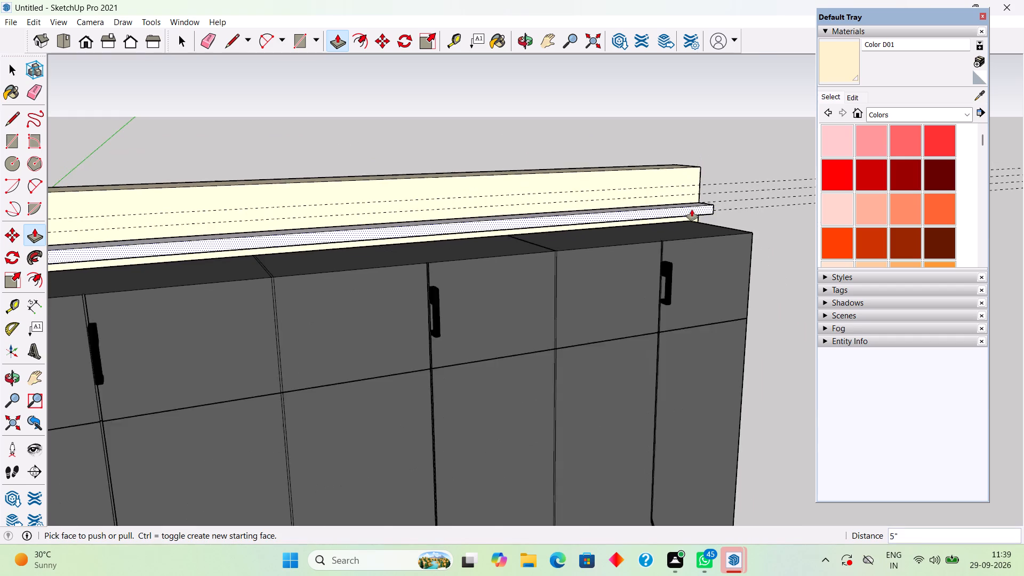
scroll(551, 286, "down", 8)
scroll(265, 288, "up", 9)
middle_click_drag(282, 289, 388, 319)
scroll(364, 301, "down", 4)
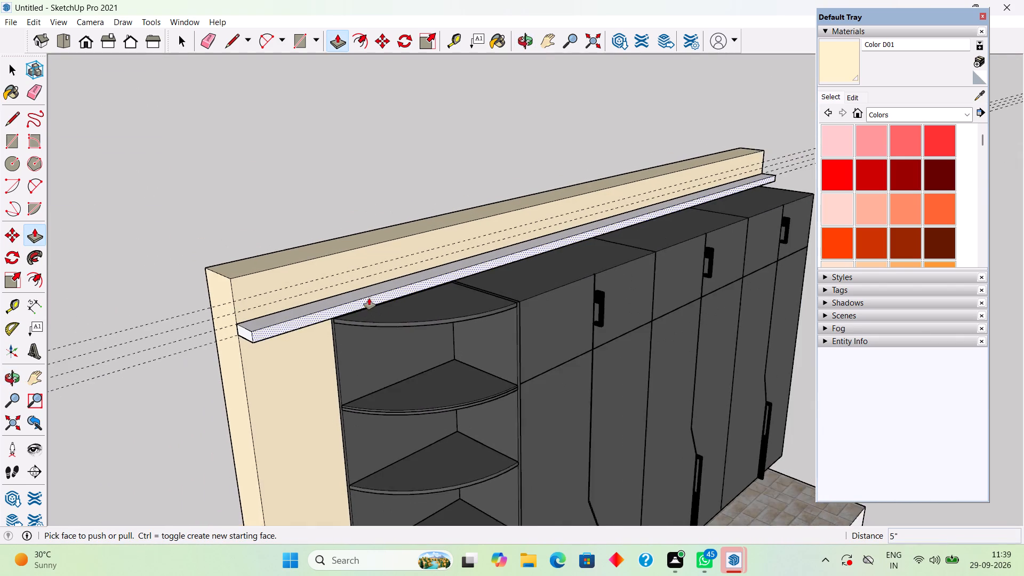
scroll(369, 298, "down", 3)
middle_click_drag(446, 427, 439, 418)
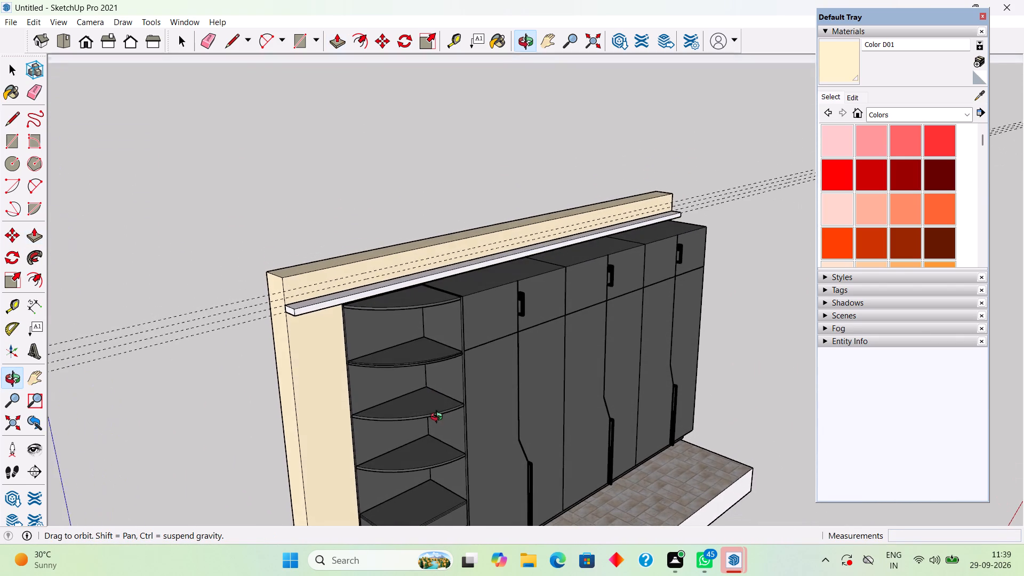
middle_click_drag(439, 418, 438, 422)
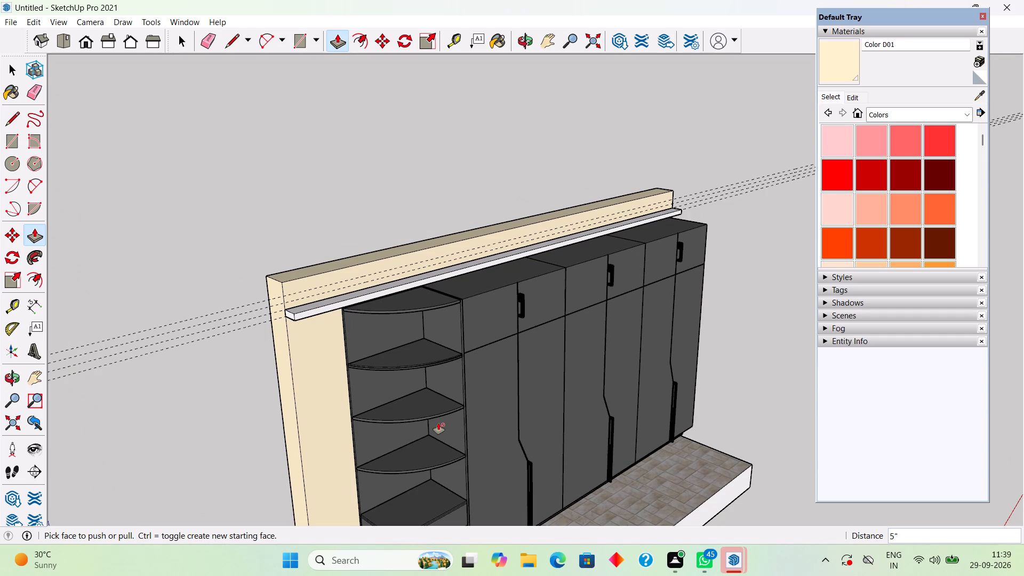
scroll(418, 258, "up", 3)
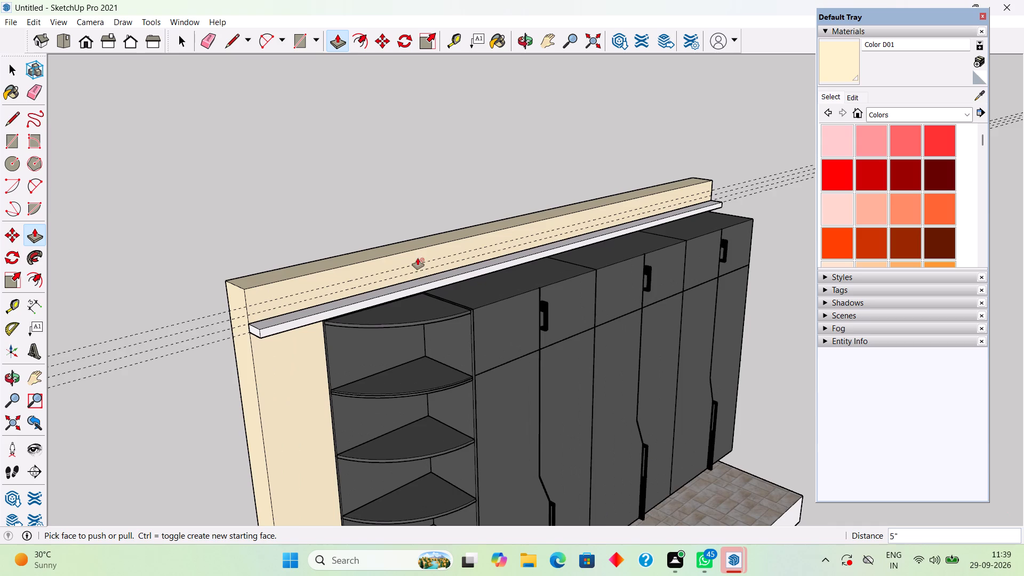
key("space")
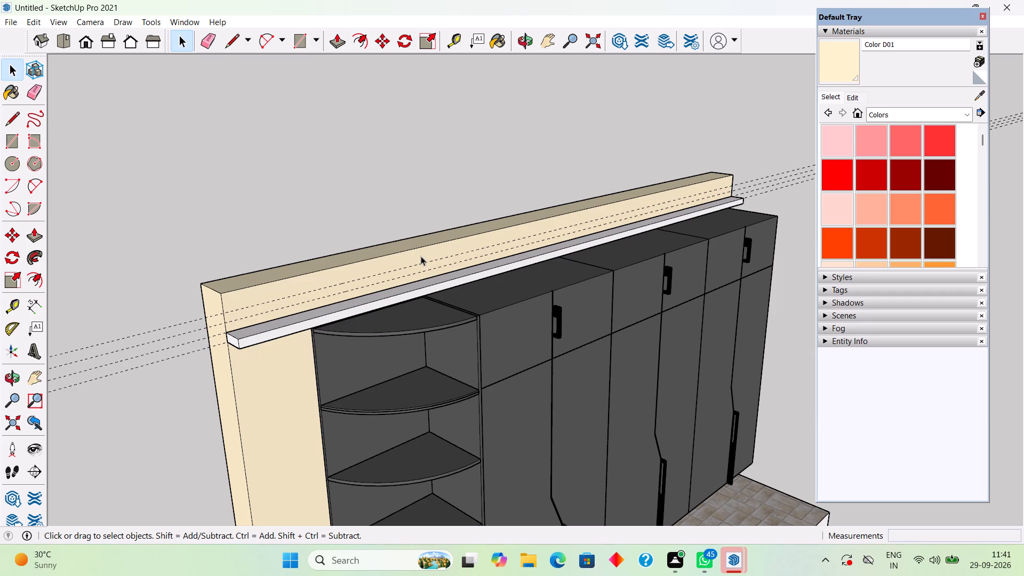
left_click(977, 95)
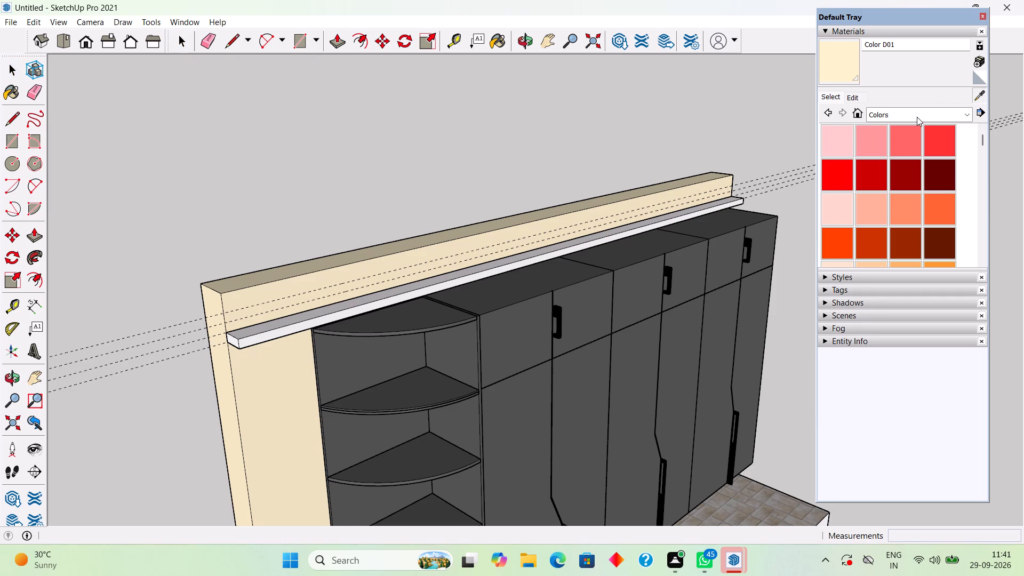
left_click(617, 201)
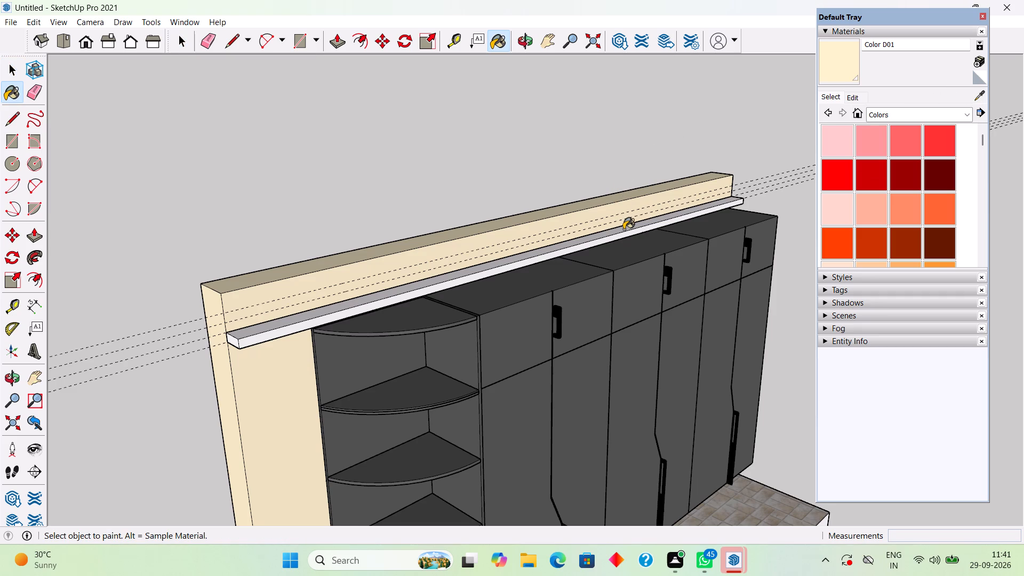
left_click(623, 229)
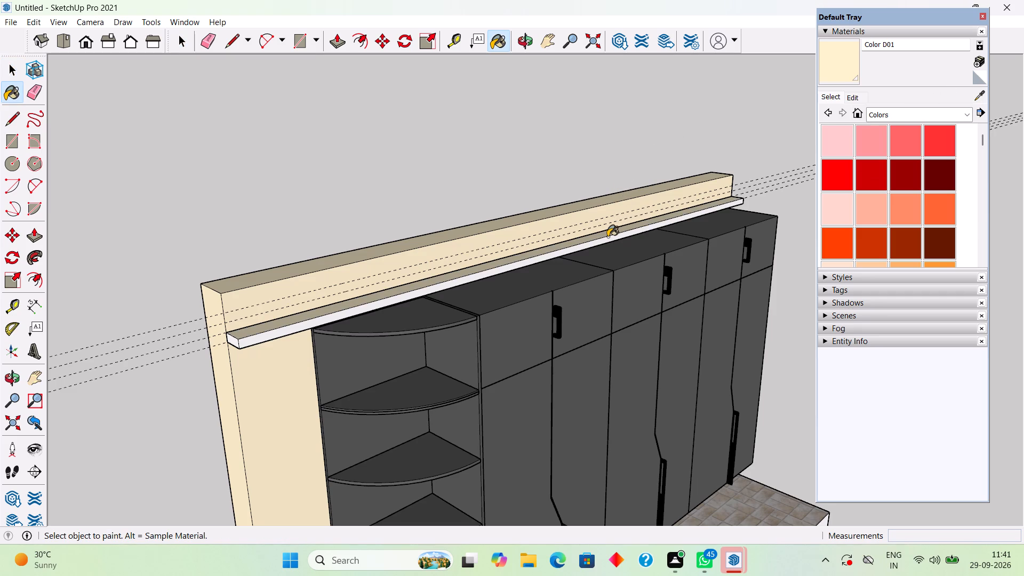
left_click(607, 237)
scroll(607, 239, "up", 7)
left_click(611, 241)
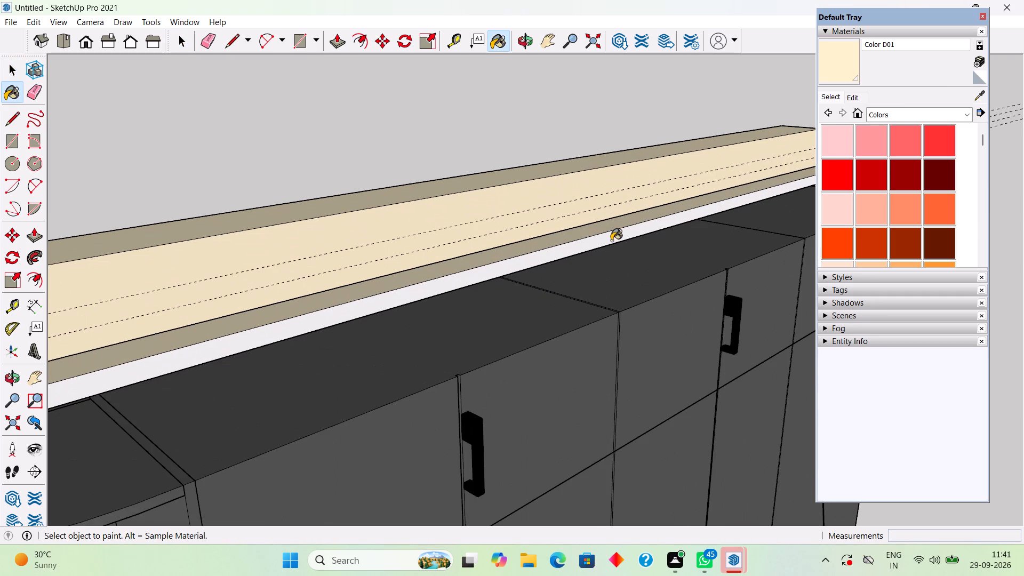
scroll(611, 241, "down", 5)
key("space")
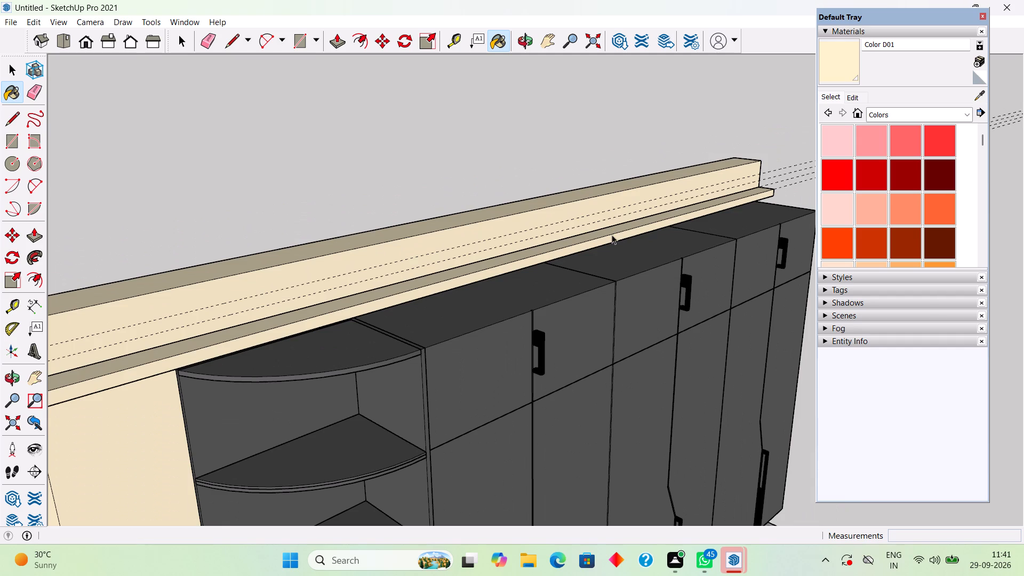
Select all the connected geometry of the projecting band and make it a group.
triple_click(612, 234)
right_click(612, 234)
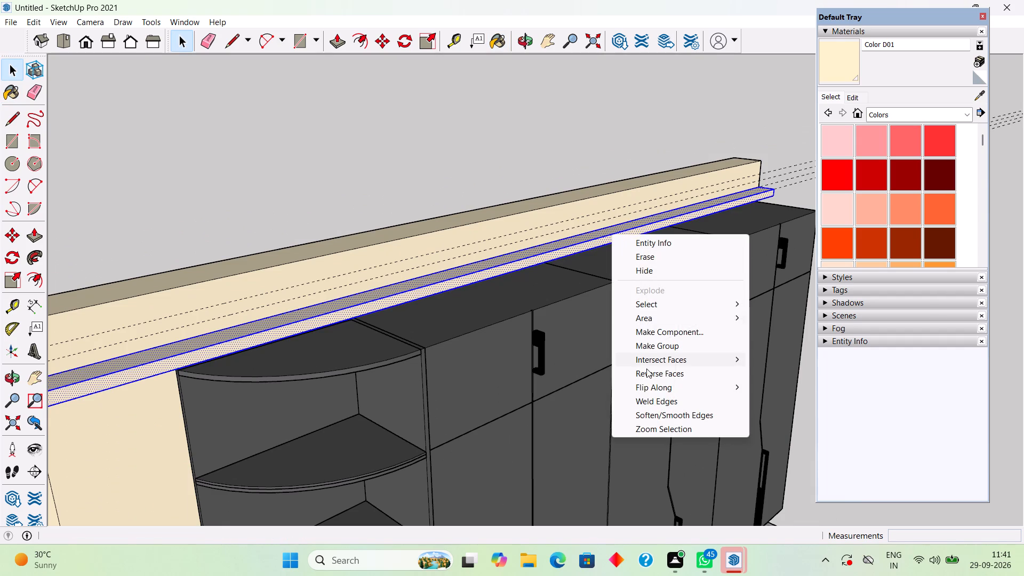
left_click(654, 345)
scroll(627, 332, "down", 7)
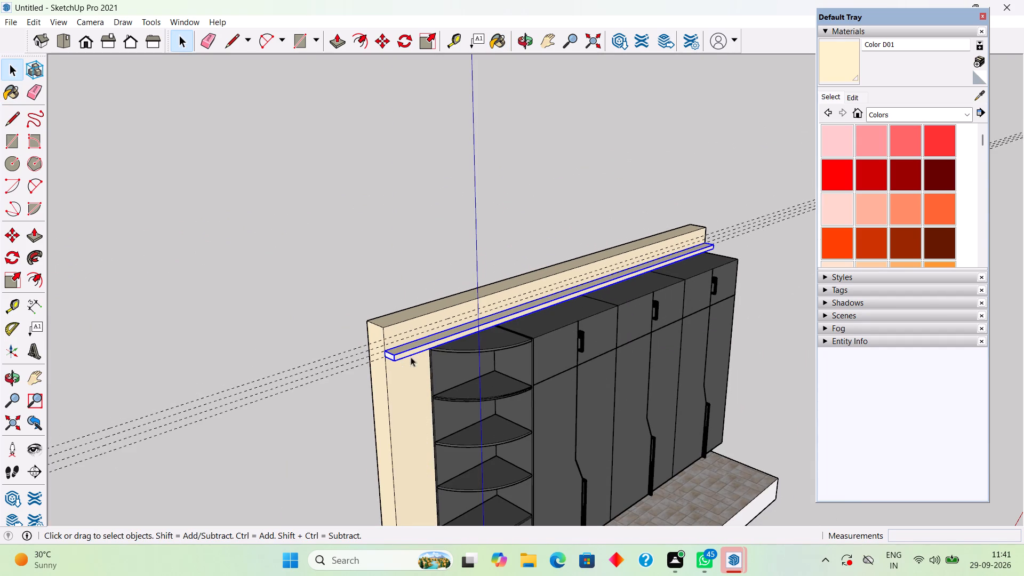
Sample the wall's cream material again and paint the whole grouped band with it.
left_click(983, 95)
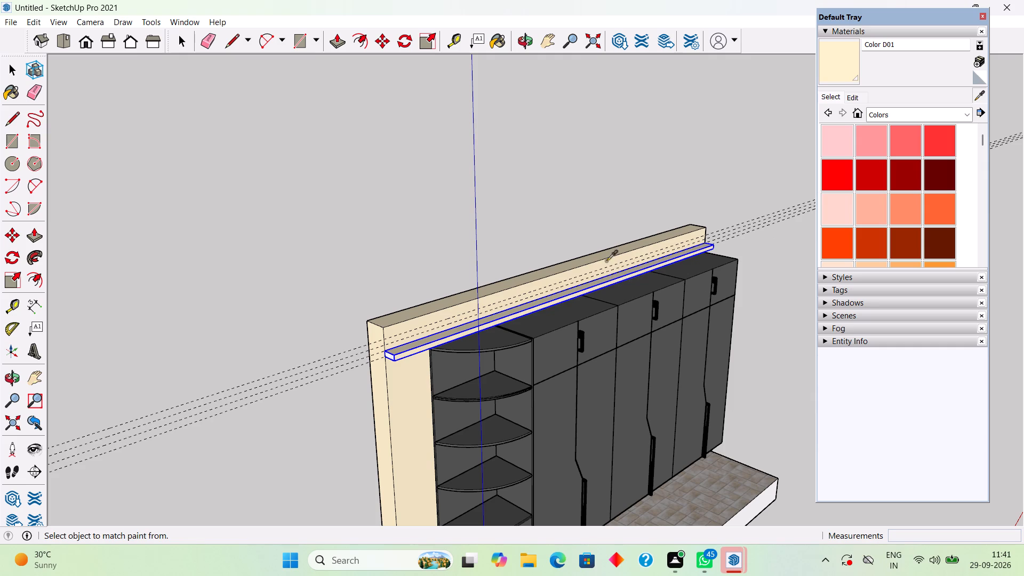
left_click(606, 259)
left_click(623, 273)
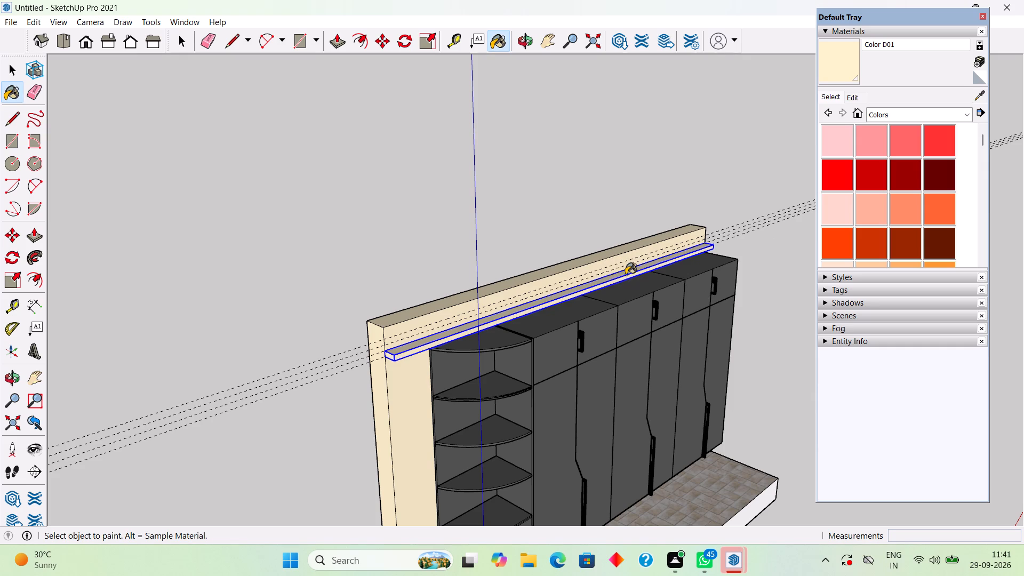
left_click(626, 277)
key("space")
left_click(404, 279)
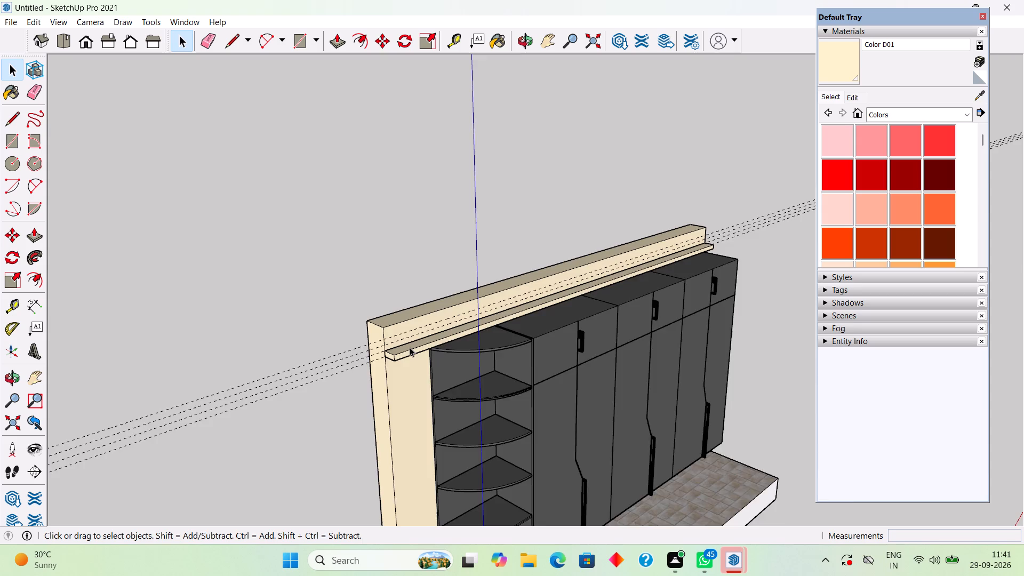
Examine the grouped band and the guides on the back wall above the wardrobe from both ends.
scroll(410, 347, "up", 7)
middle_click_drag(382, 325, 335, 290)
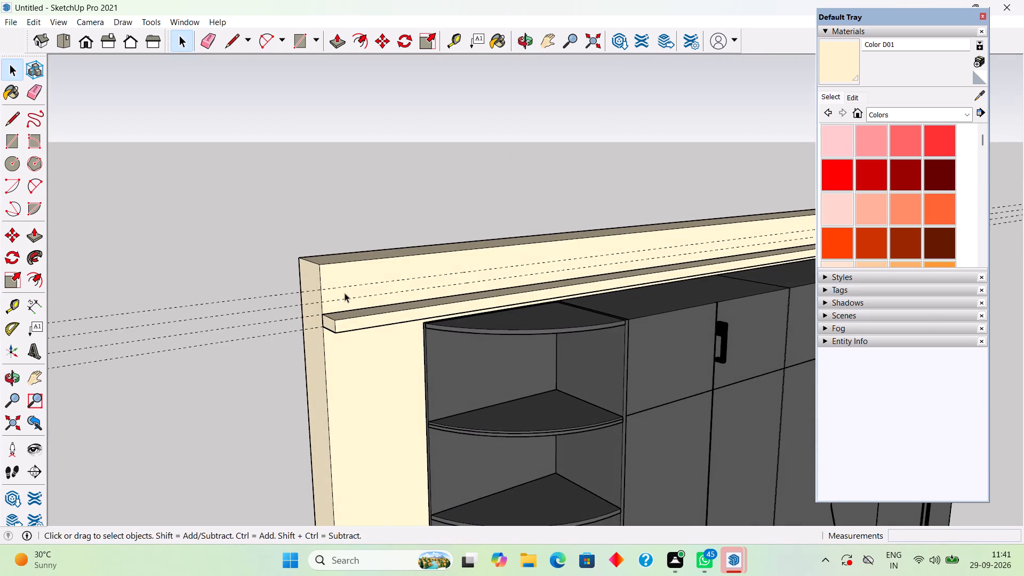
scroll(364, 299, "up", 6)
scroll(405, 307, "down", 10)
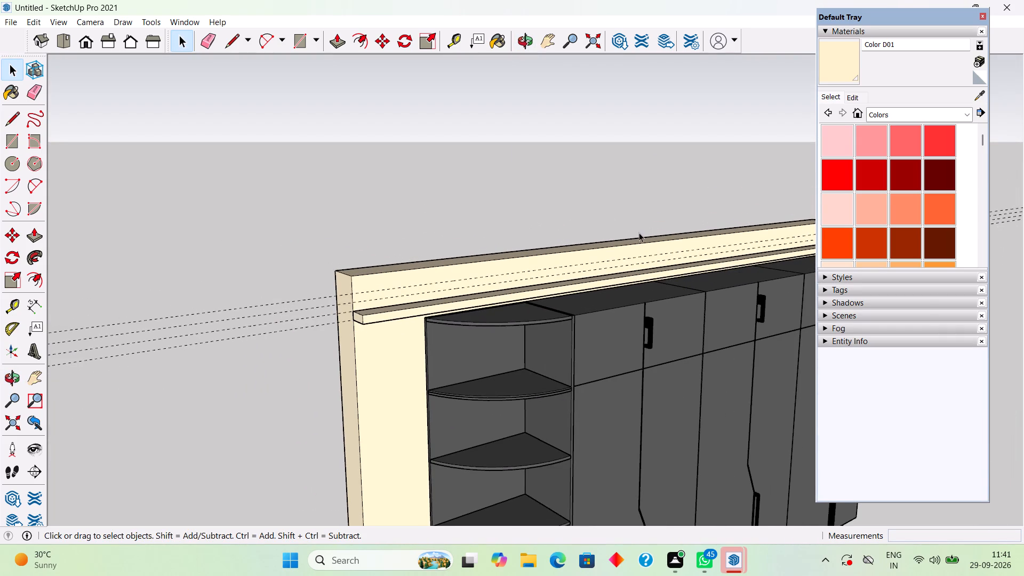
scroll(652, 231, "down", 8)
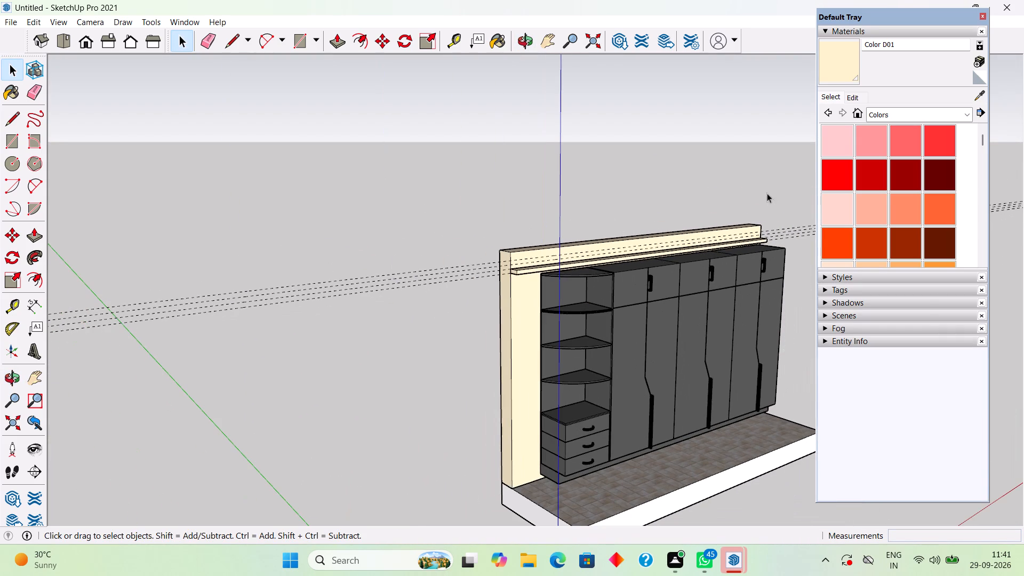
scroll(778, 214, "up", 9)
middle_click_drag(760, 250, 723, 203)
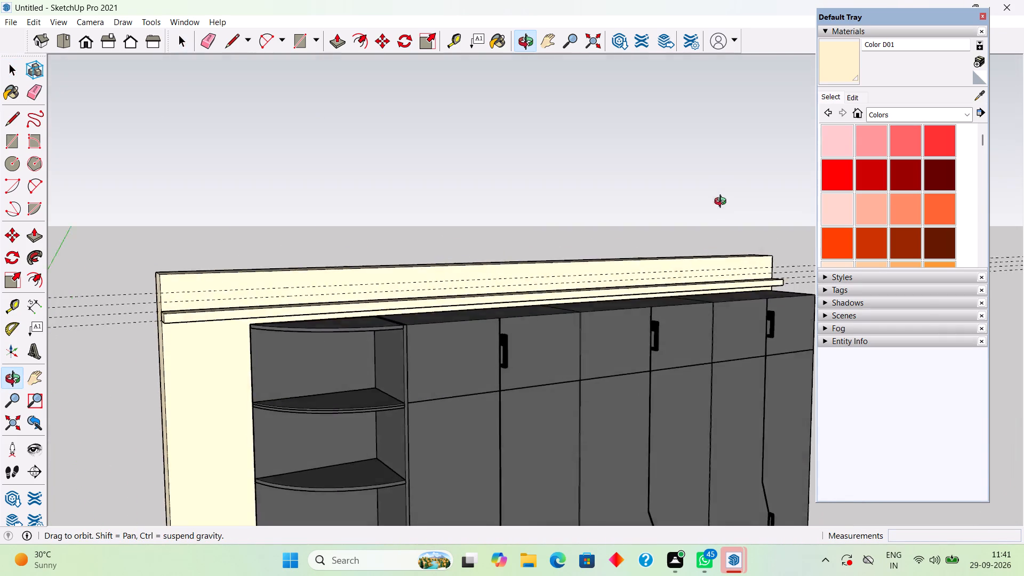
middle_click_drag(723, 203, 711, 250)
scroll(712, 247, "down", 1)
middle_click(711, 251)
scroll(746, 271, "up", 1)
scroll(776, 242, "down", 4)
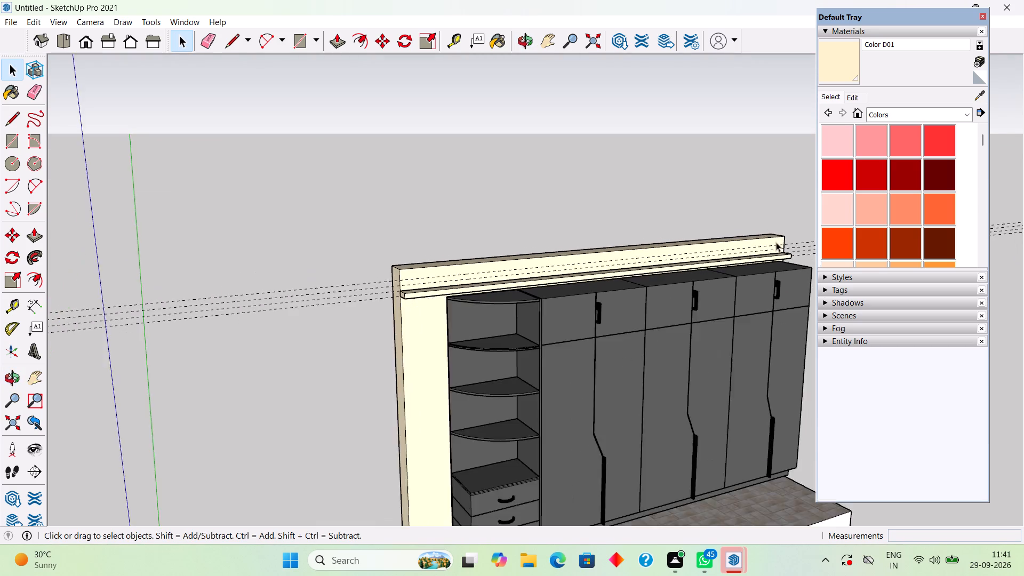
scroll(776, 242, "down", 4)
scroll(802, 222, "up", 4)
middle_click_drag(798, 230, 590, 224)
scroll(358, 275, "up", 4)
scroll(15, 309, "up", 2)
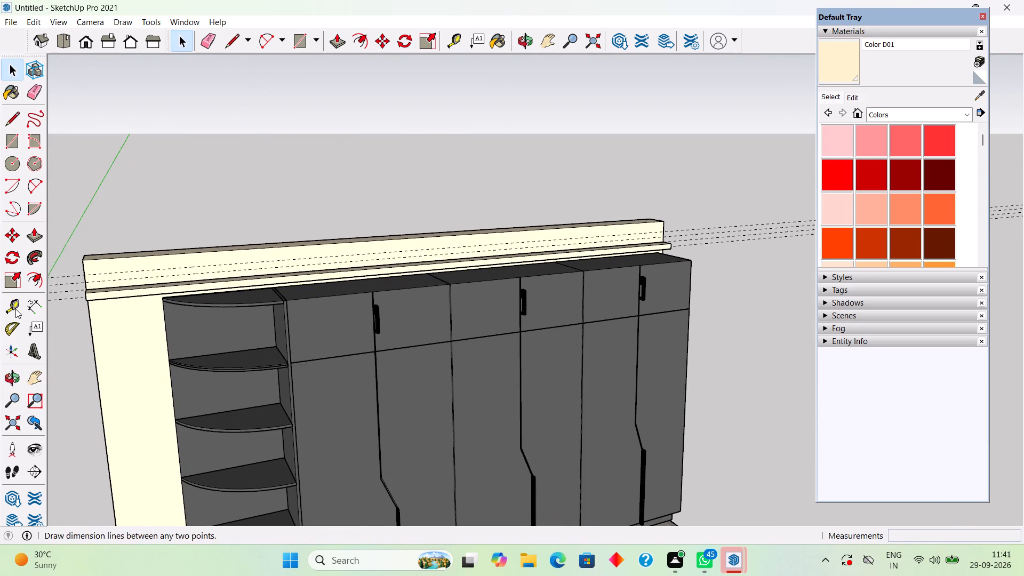
Draw a rectangle about 16' by 3 7/8" on the back wall, from the uppermost guide down to just above the grouped band.
scroll(15, 309, "up", 2)
scroll(96, 297, "up", 7)
middle_click_drag(197, 247, 253, 233)
scroll(255, 232, "down", 1)
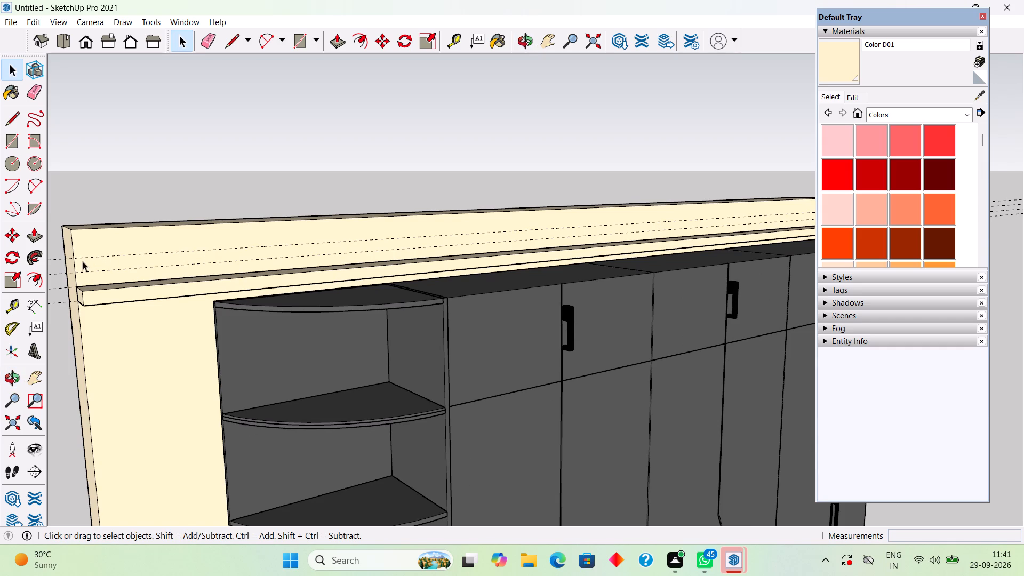
key("r")
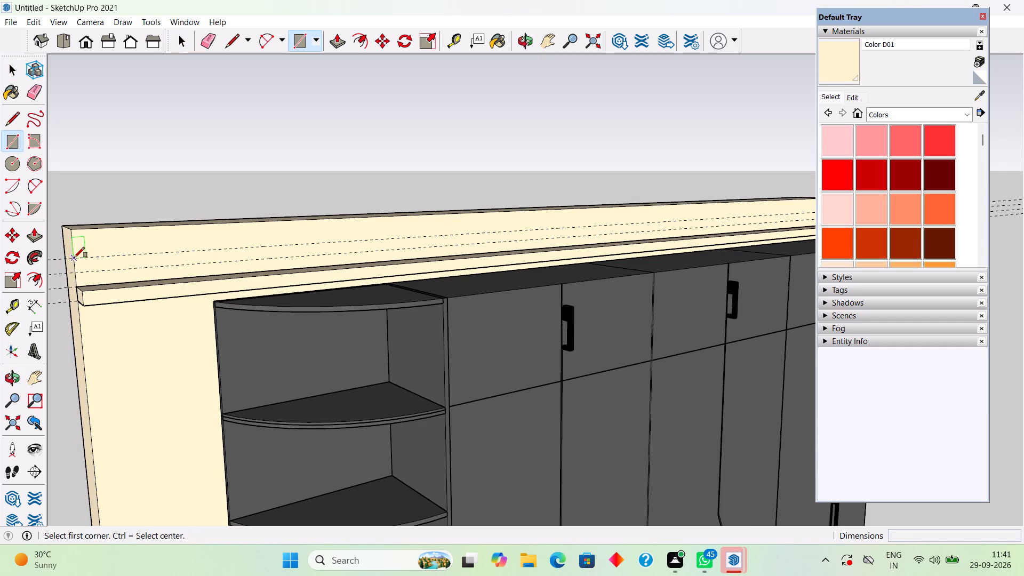
left_click(74, 258)
scroll(193, 235, "down", 9)
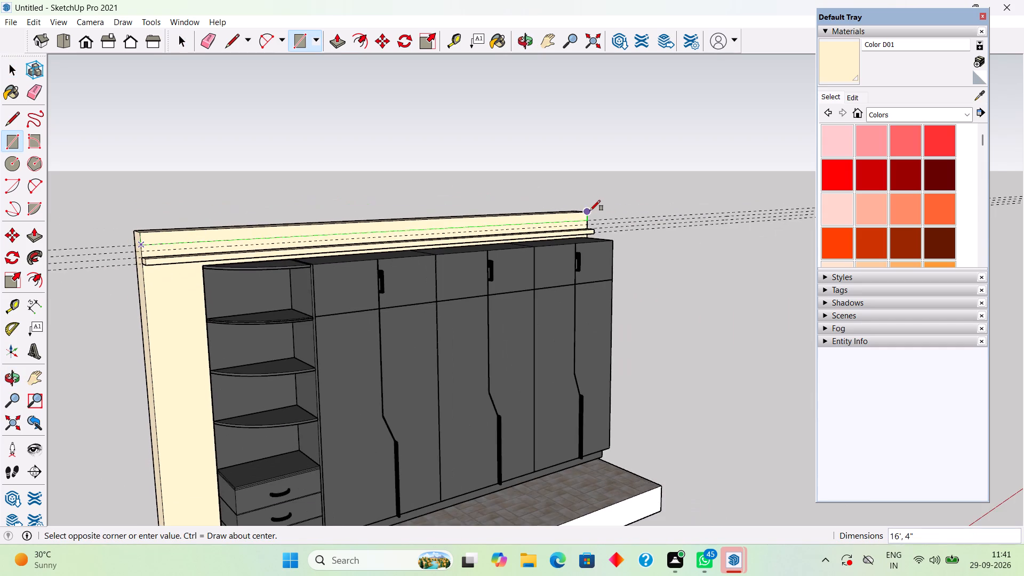
scroll(590, 211, "up", 12)
scroll(587, 244, "up", 20)
scroll(588, 243, "up", 5)
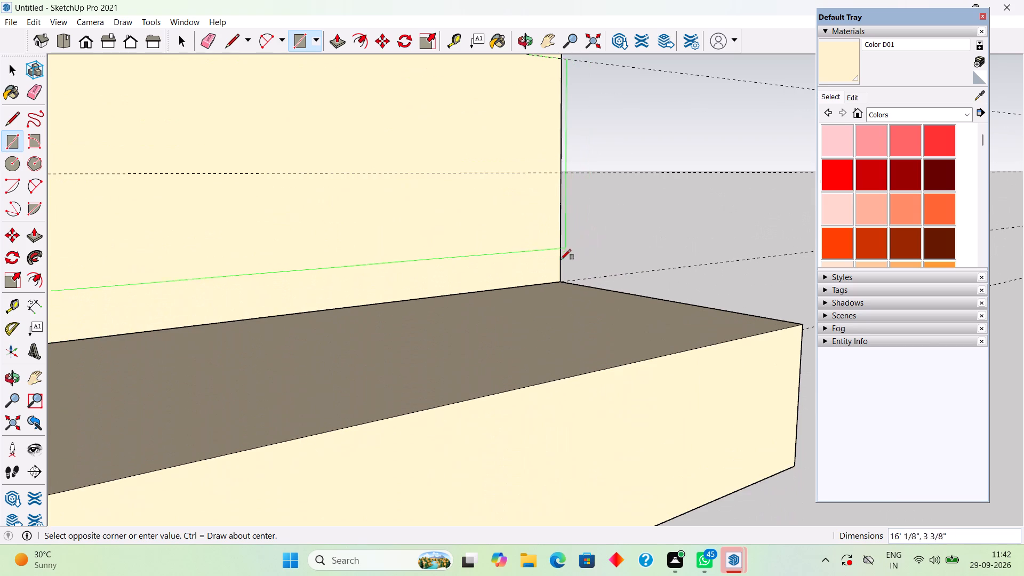
left_click(560, 275)
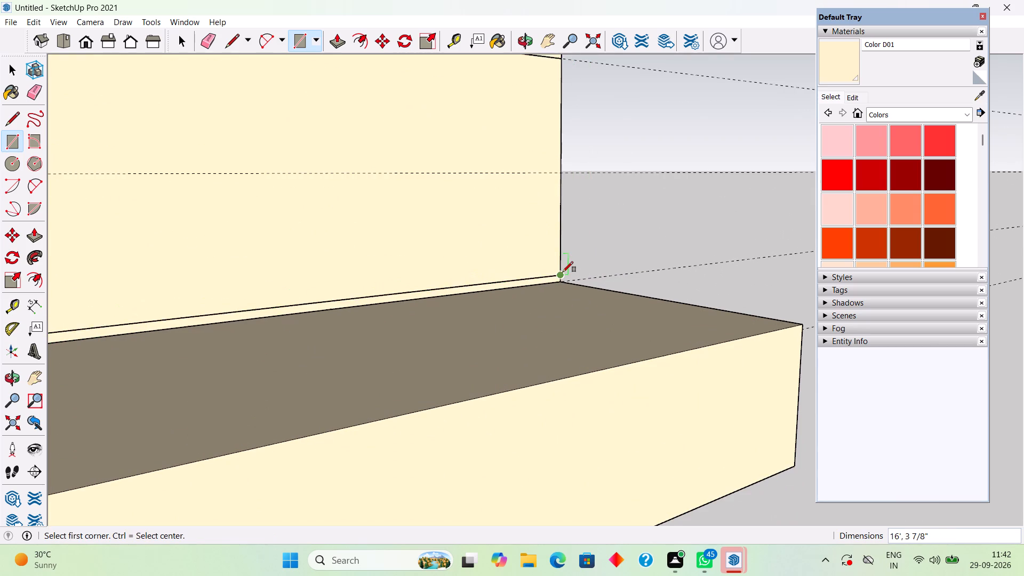
scroll(563, 272, "down", 8)
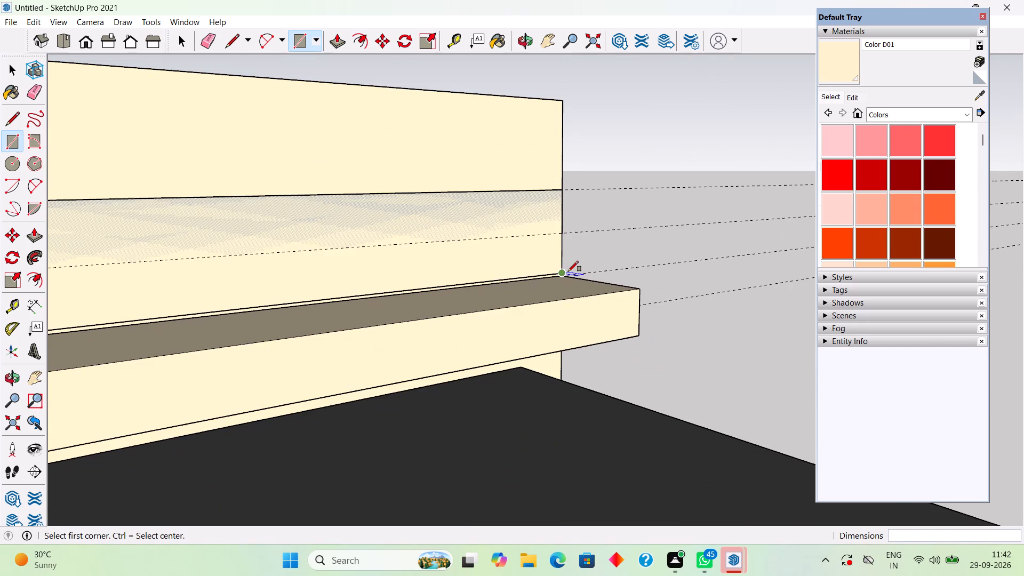
key("v")
key("space")
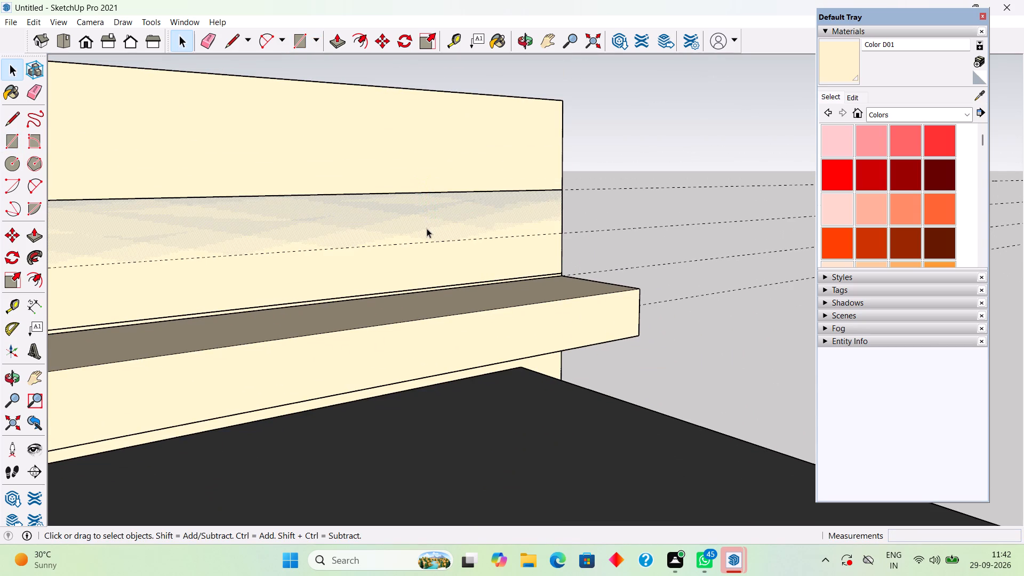
Push/Pull the new rectangle above the grouped band outward by about 1' 5/16".
left_click(427, 228)
key("p")
left_click(427, 228)
scroll(505, 272, "down", 4)
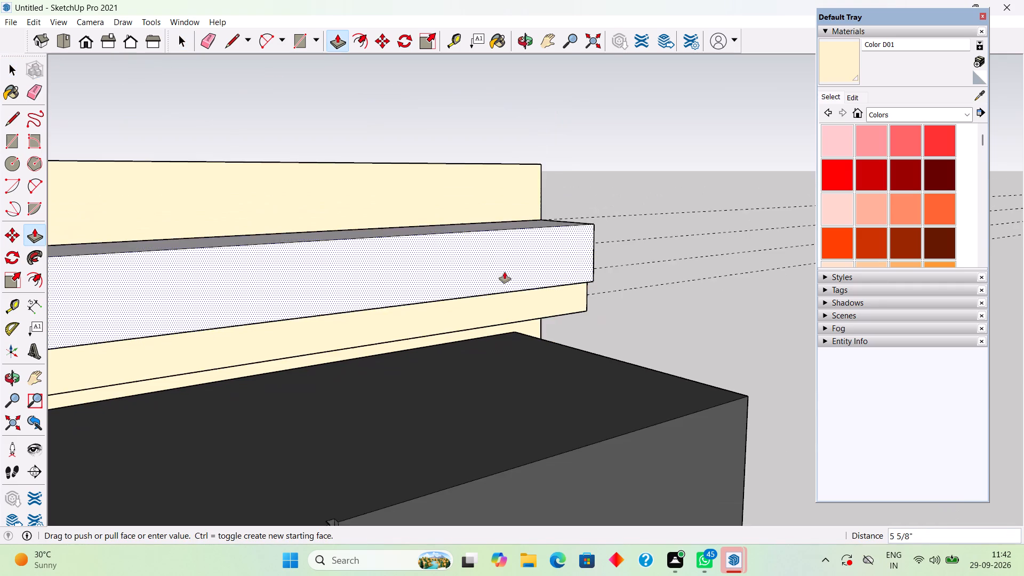
scroll(505, 272, "down", 7)
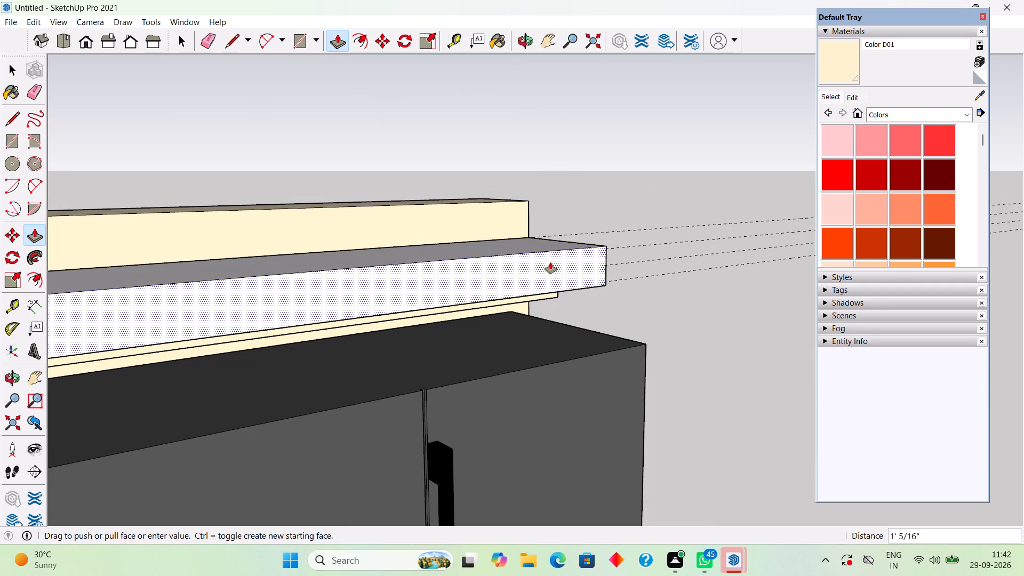
left_click(550, 262)
scroll(550, 262, "down", 13)
key("space")
Push/Pull the front face of the upper projecting slab about 1' 2 5/16" further out over the wardrobe.
scroll(307, 385, "down", 11)
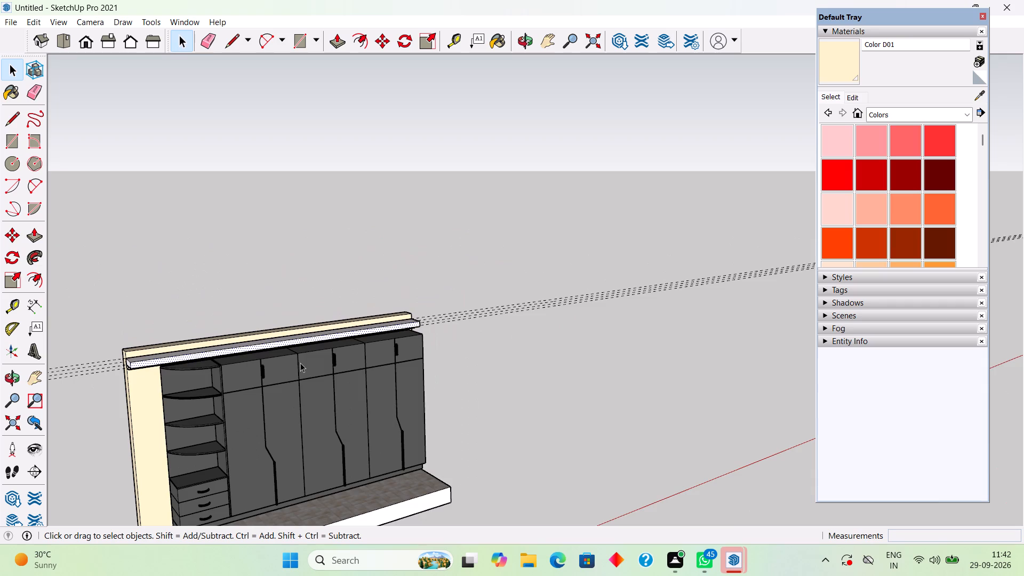
scroll(139, 396, "up", 5)
middle_click_drag(186, 395, 239, 250)
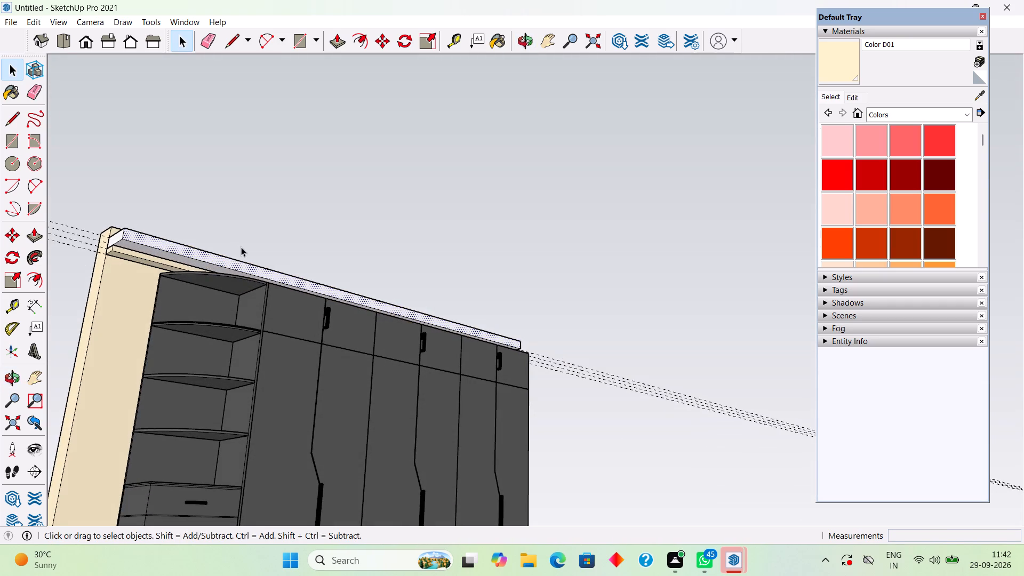
middle_click_drag(226, 267, 241, 322)
scroll(241, 322, "down", 2)
scroll(218, 346, "up", 4)
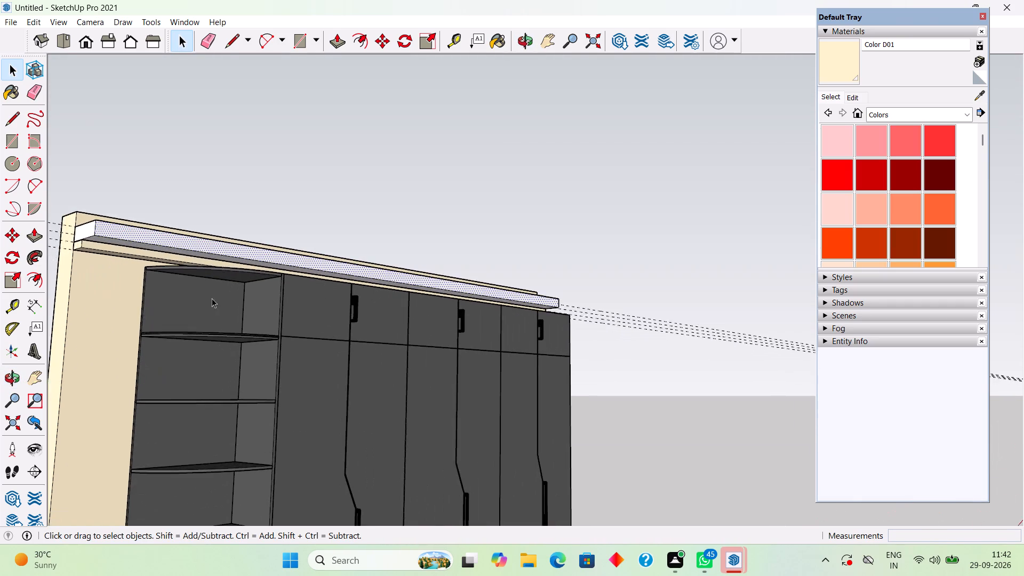
scroll(212, 293, "up", 1)
middle_click_drag(212, 292, 189, 293)
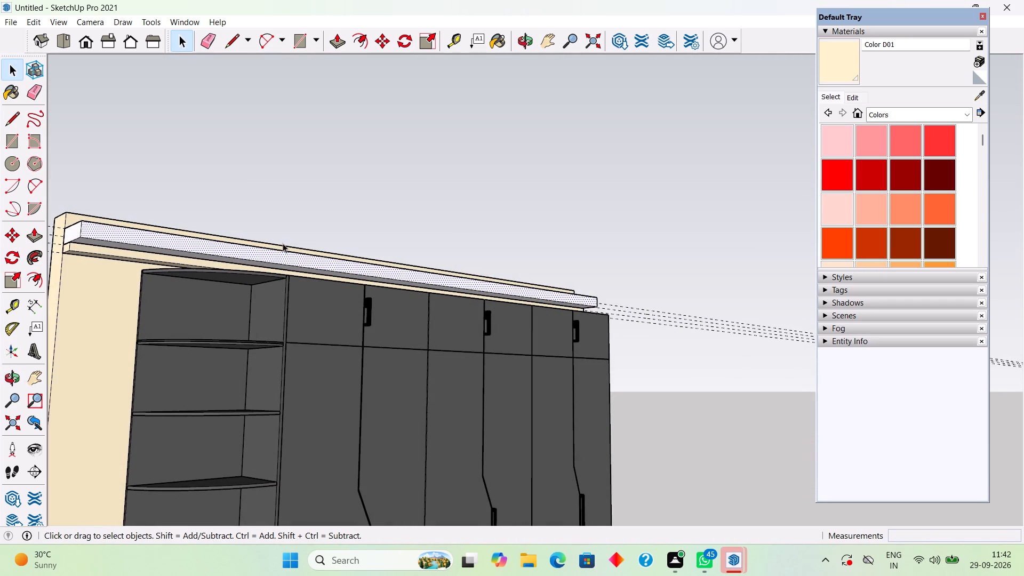
scroll(284, 243, "up", 5)
middle_click_drag(301, 276, 349, 357)
scroll(301, 276, "up", 1)
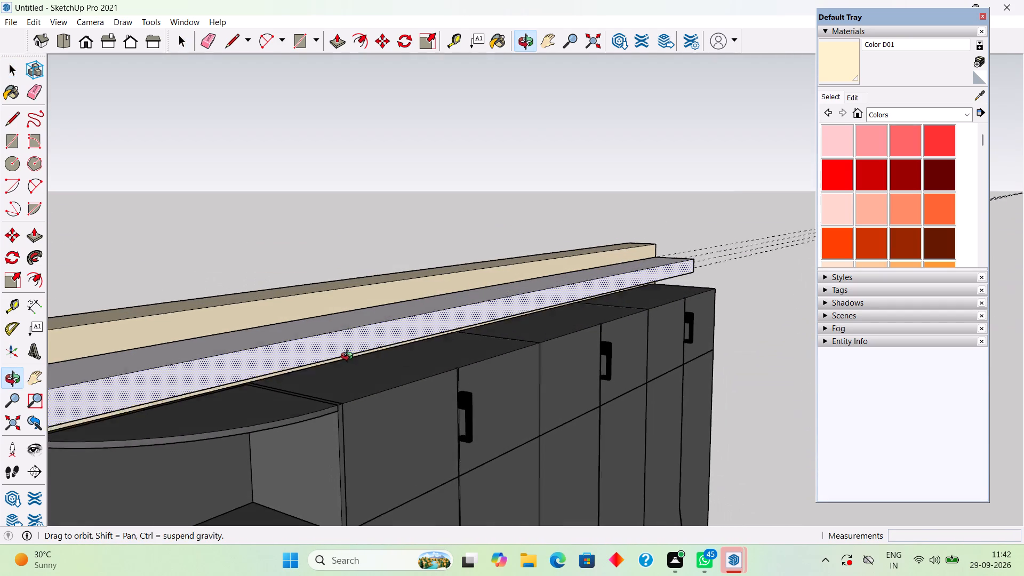
middle_click_drag(349, 357, 349, 362)
key("p")
left_click(352, 350)
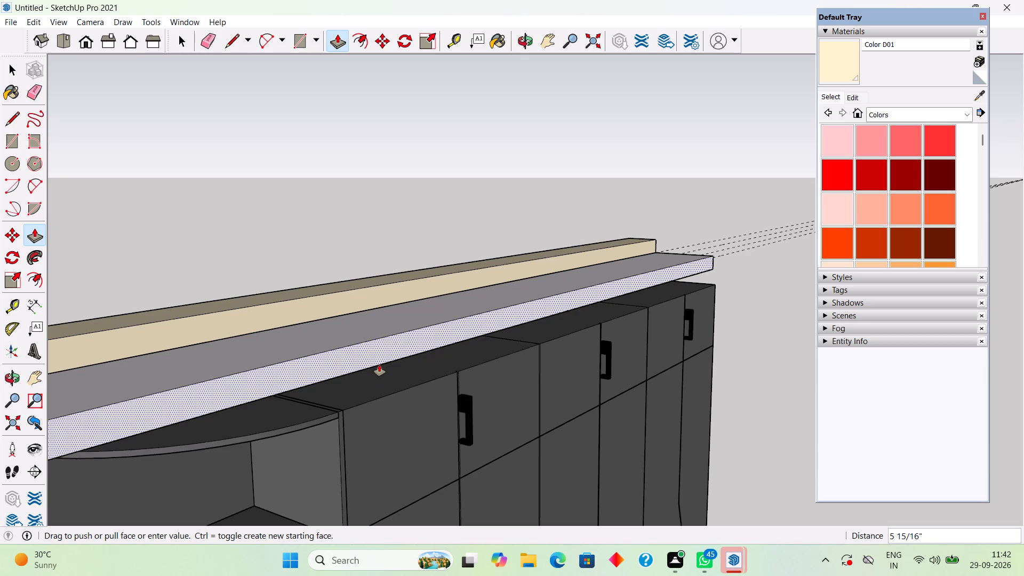
left_click(429, 337)
scroll(400, 391, "down", 5)
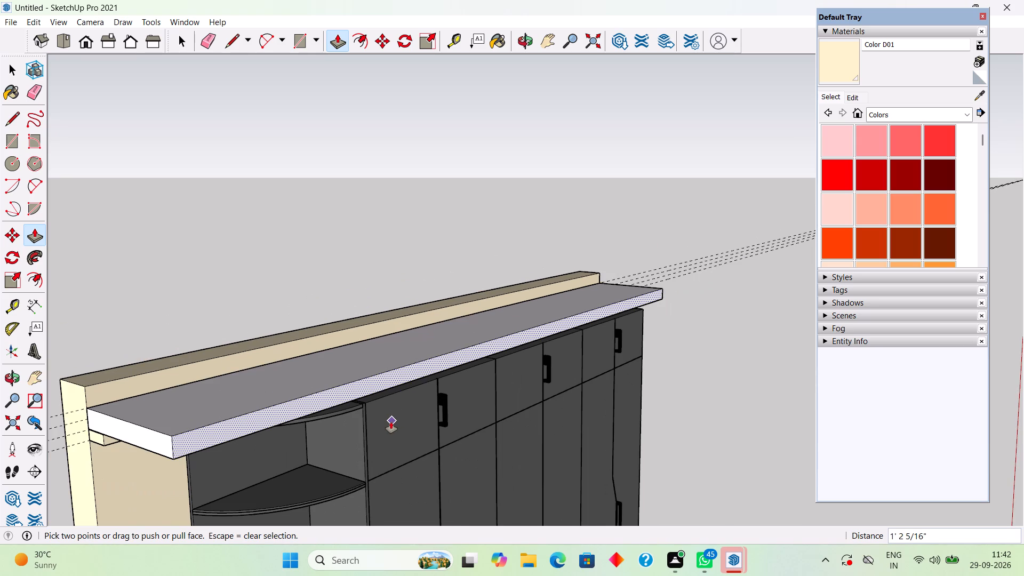
key("space")
Push/Pull the slab's underside upward by about 1 9/16" to thin the slab.
middle_click_drag(378, 372, 382, 169)
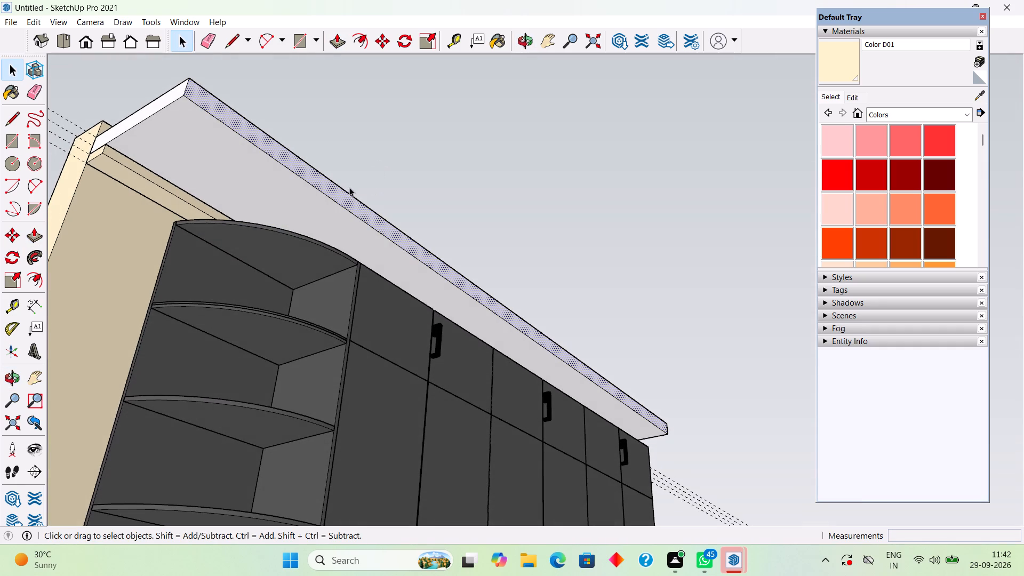
left_click(313, 210)
key("p")
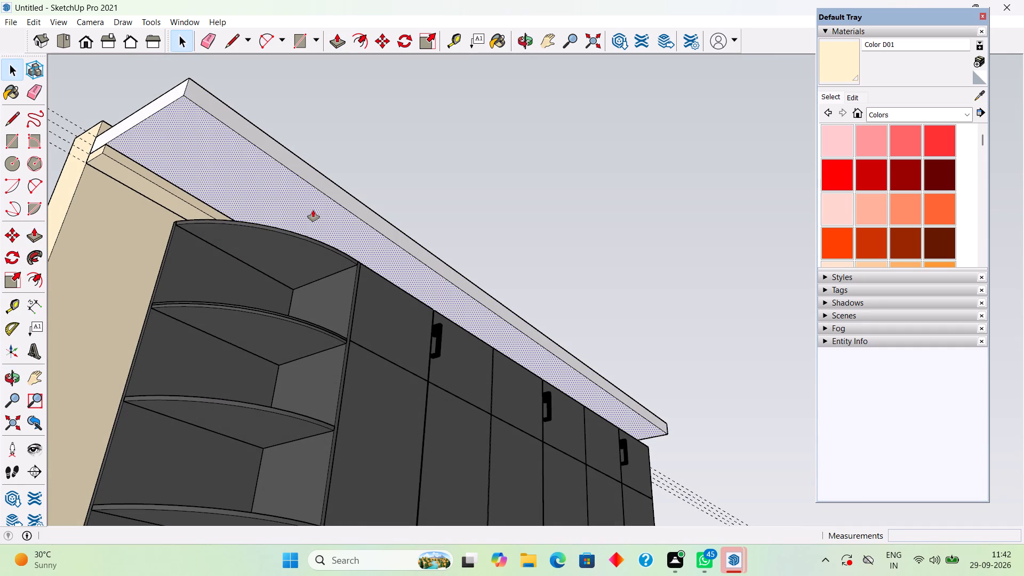
left_click(313, 210)
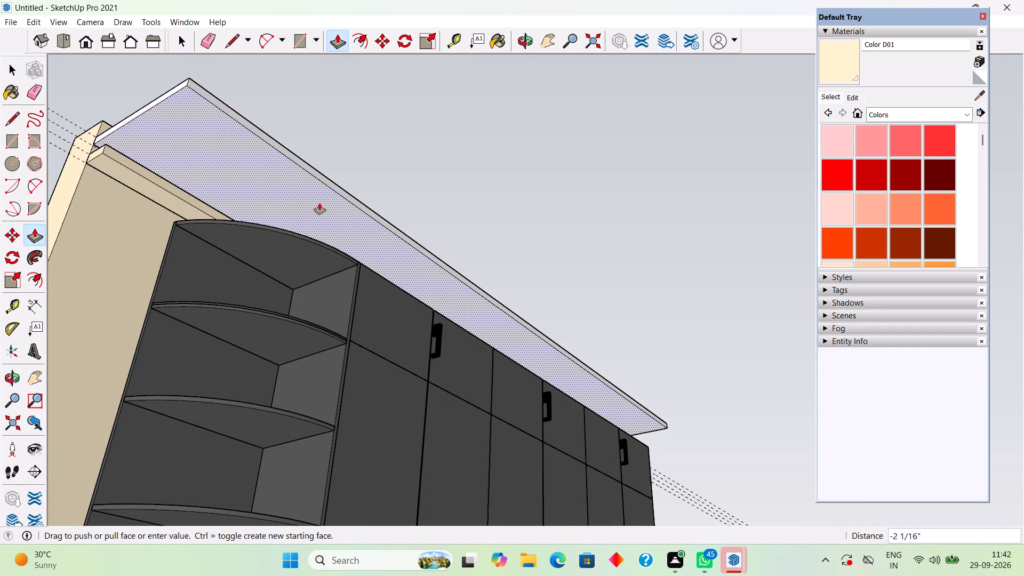
left_click(320, 205)
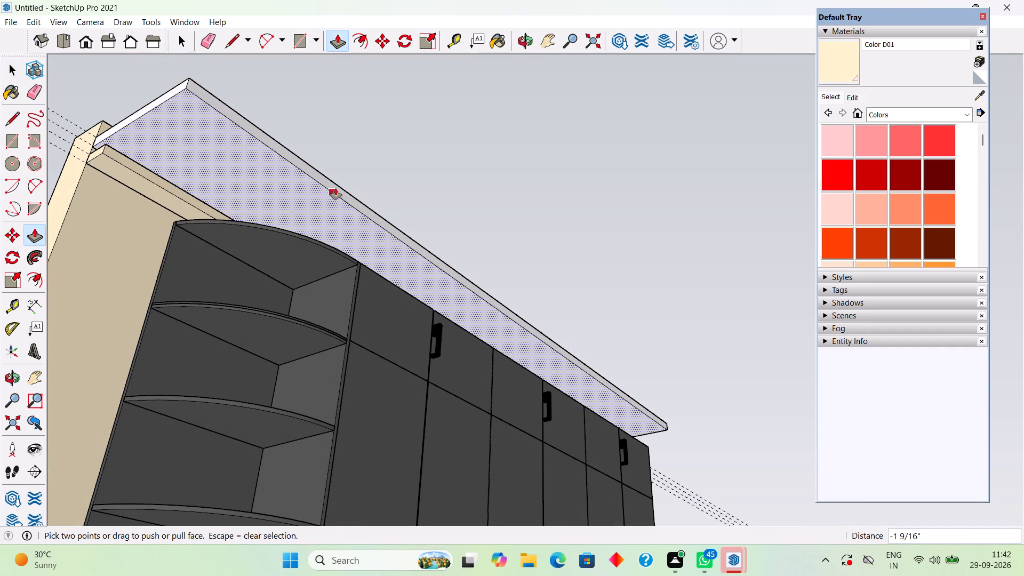
Push/Pull the slab's top face upward by about 13/16".
middle_click_drag(350, 189, 347, 329)
middle_click_drag(355, 264, 362, 327)
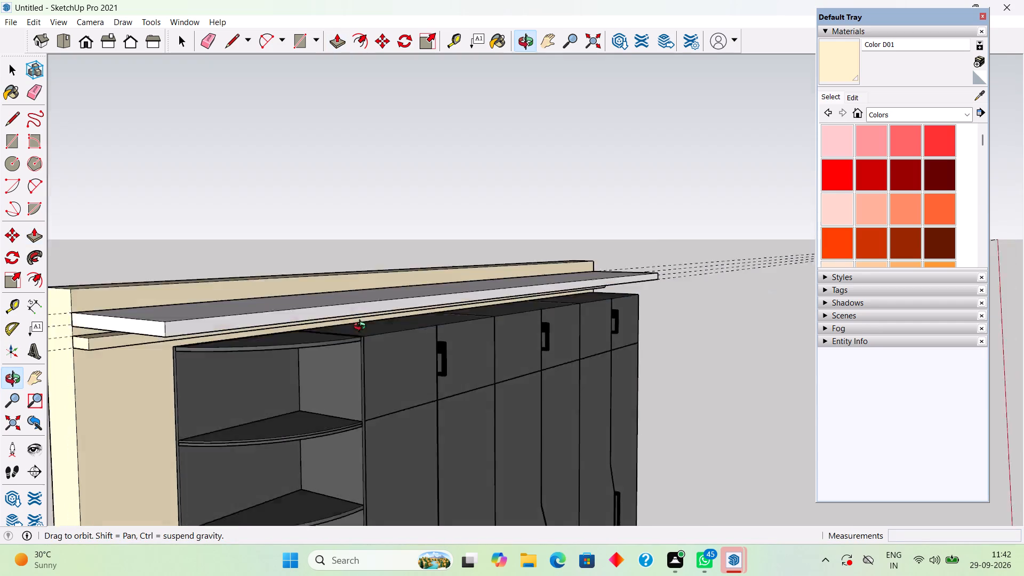
middle_click_drag(362, 327, 362, 362)
left_click(355, 328)
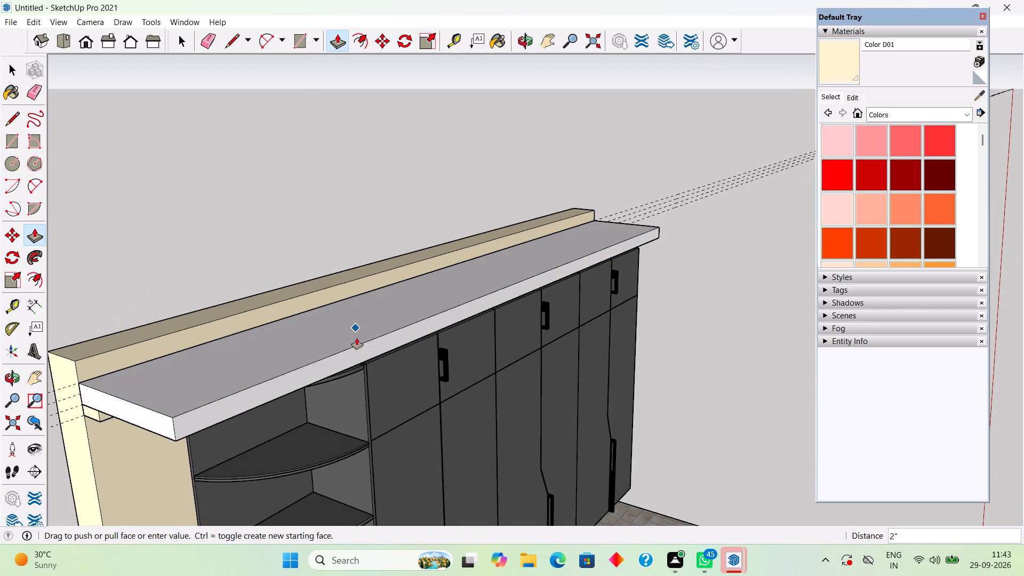
key("space")
left_click(358, 317)
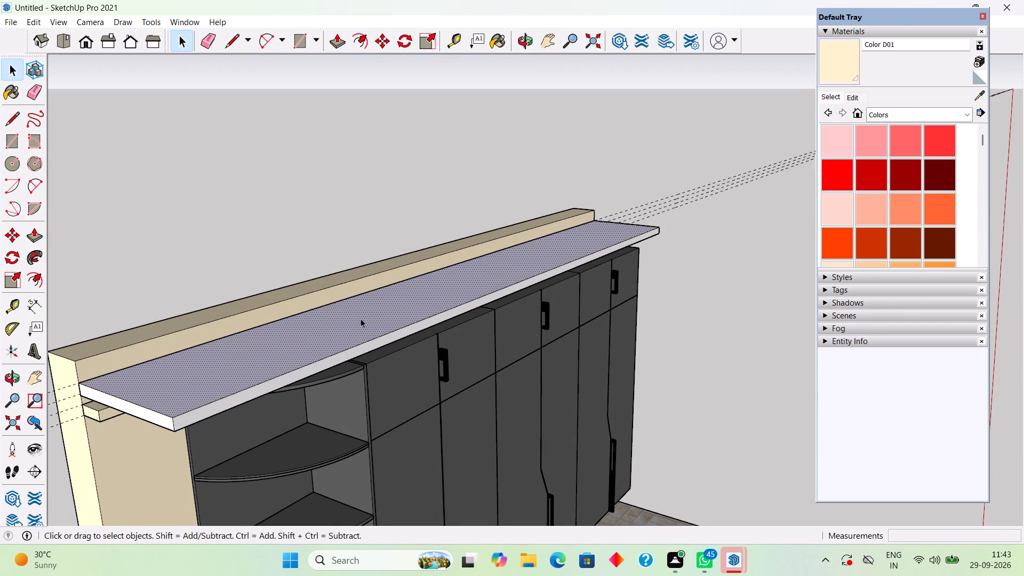
key("p")
left_click(361, 318)
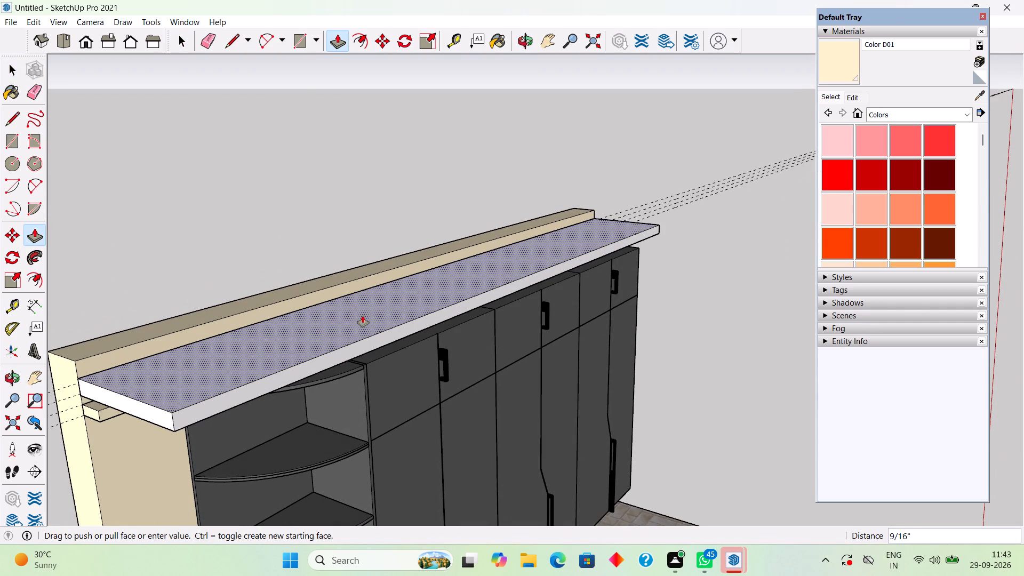
left_click(363, 315)
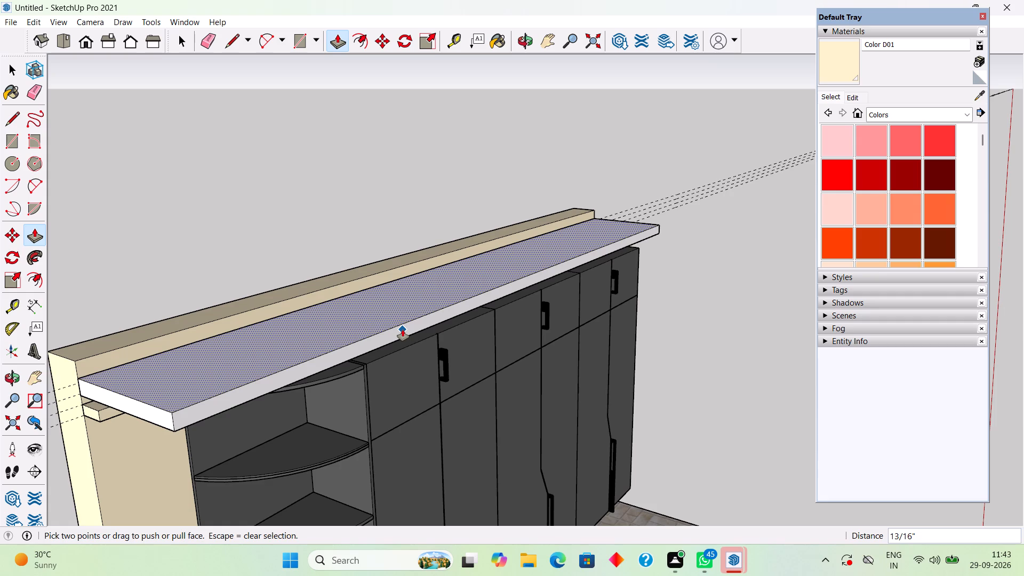
key("space")
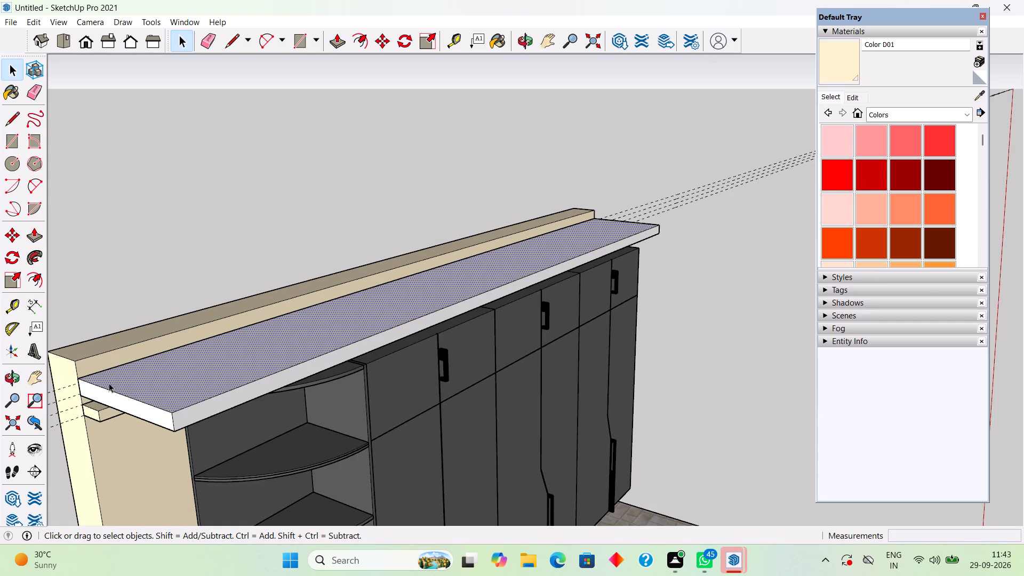
Draw a rectangle from the slab's rear top corner, flush with its far end and extending past its front edge.
key("r")
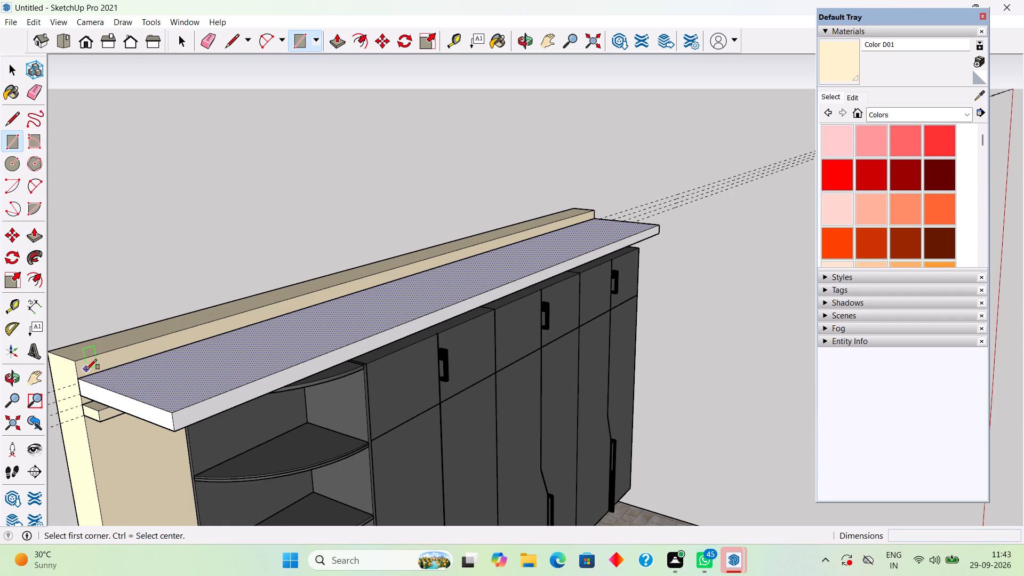
left_click(84, 379)
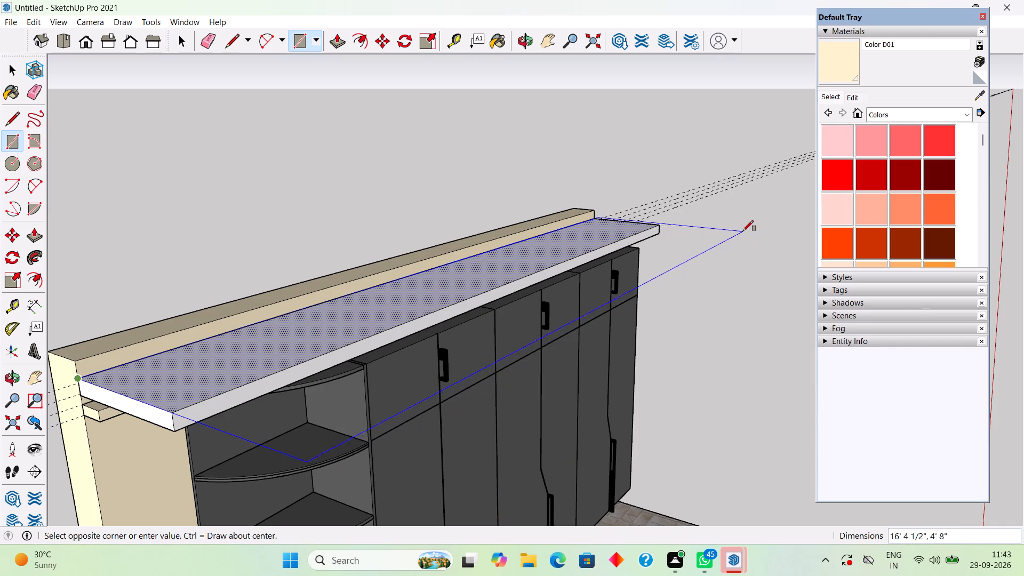
scroll(743, 231, "up", 4)
scroll(669, 237, "up", 3)
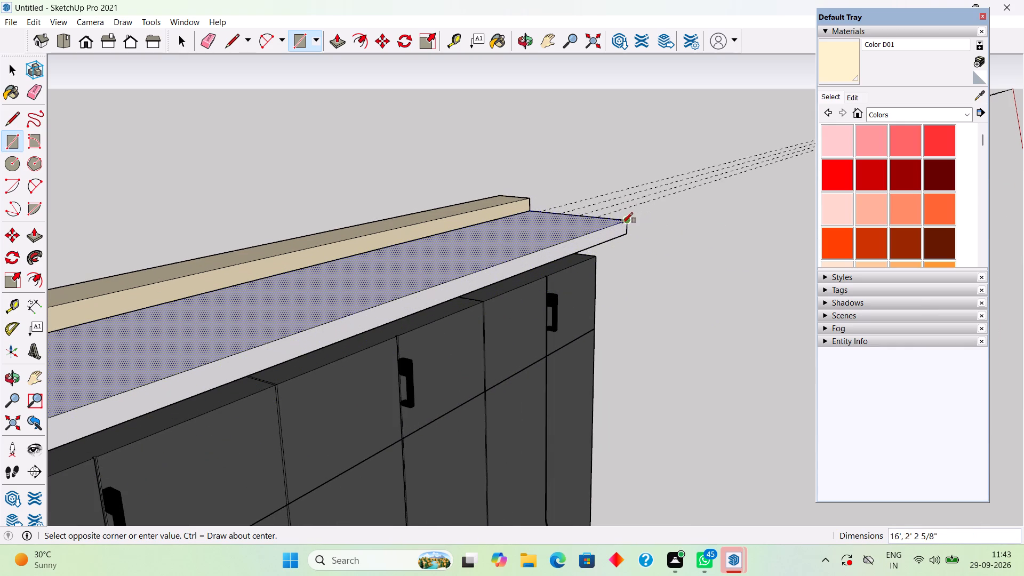
scroll(660, 214, "up", 5)
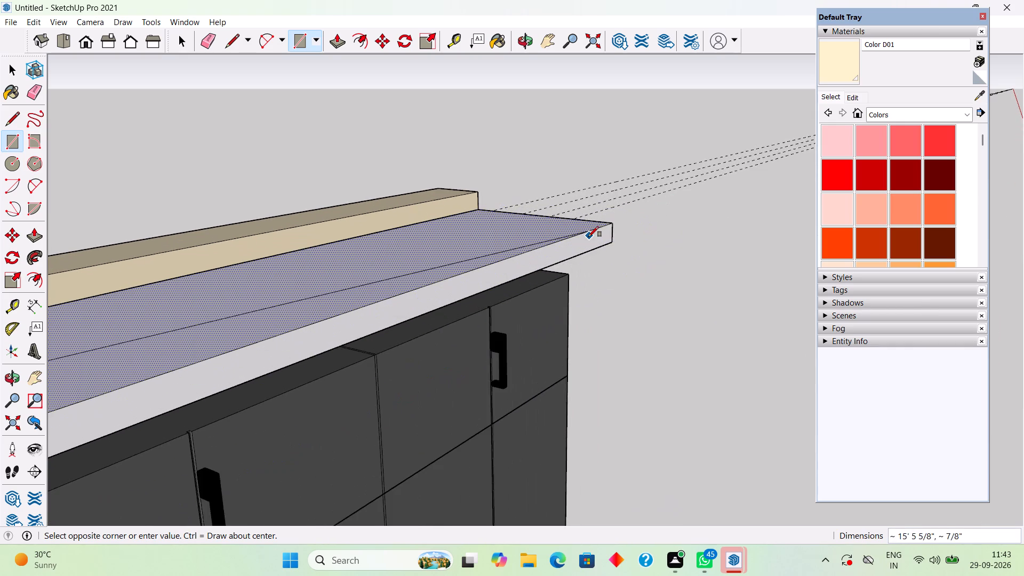
scroll(588, 237, "up", 4)
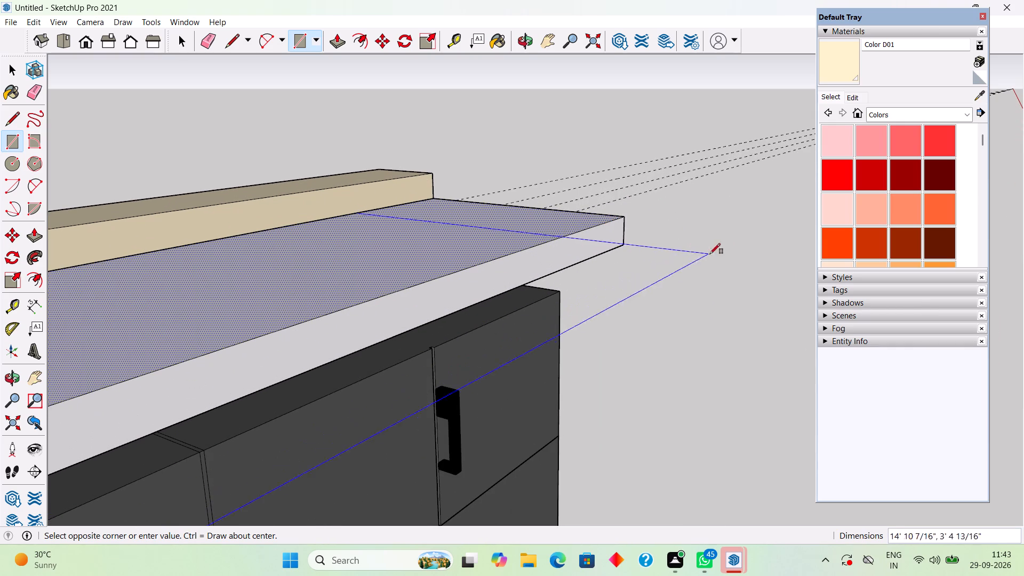
left_click(809, 241)
Push/Pull the overhanging front strip of the slab's top upward by about 2 5/16".
scroll(809, 241, "down", 2)
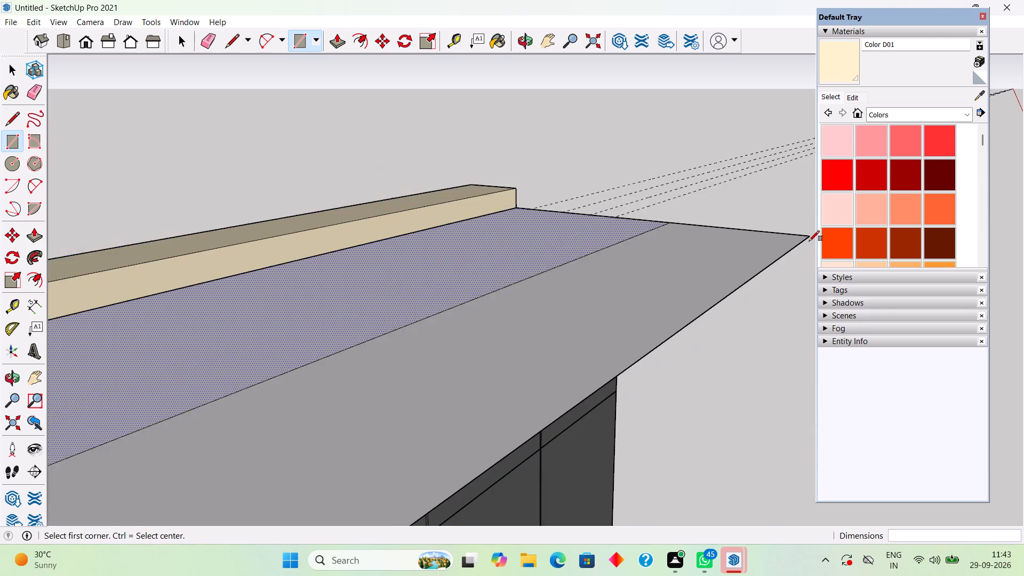
scroll(809, 241, "down", 7)
key("space")
key("p")
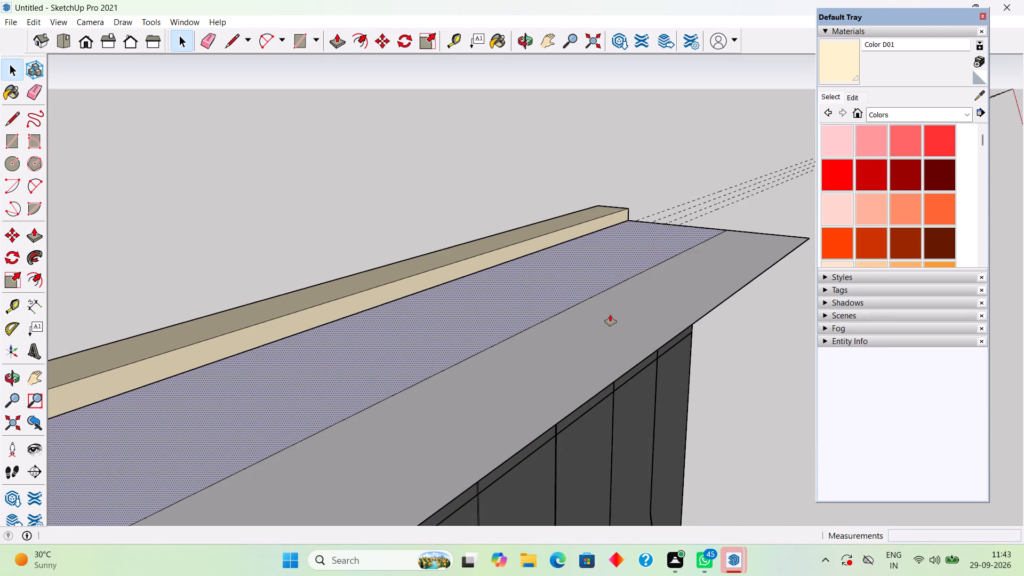
left_click(610, 315)
key("space")
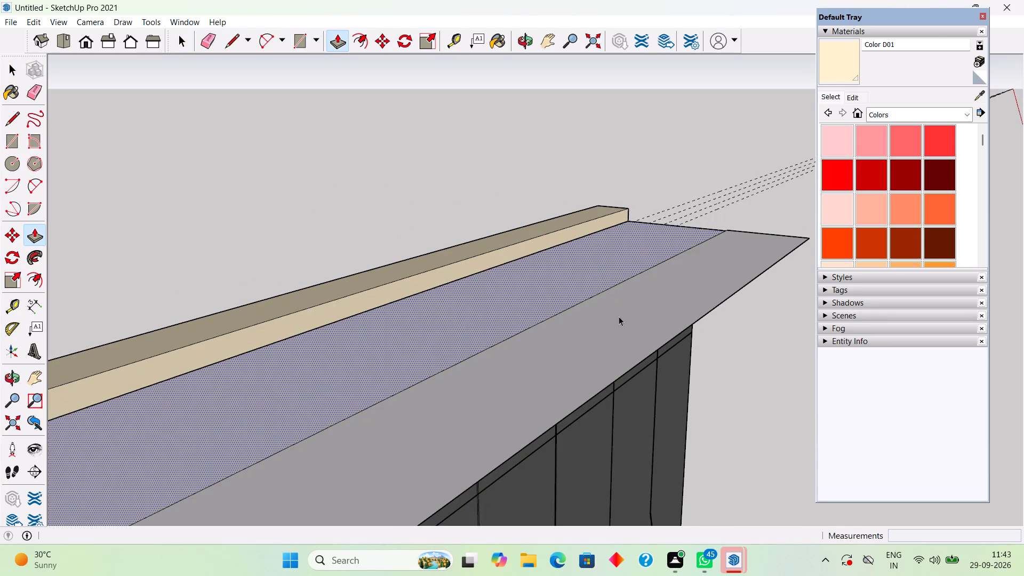
left_click(586, 317)
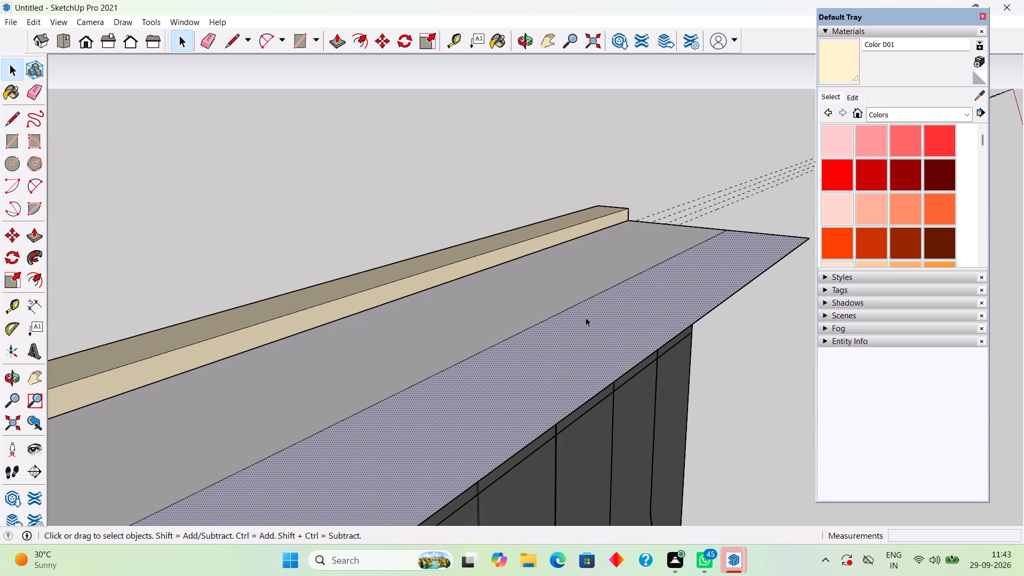
left_click(535, 290, "shift")
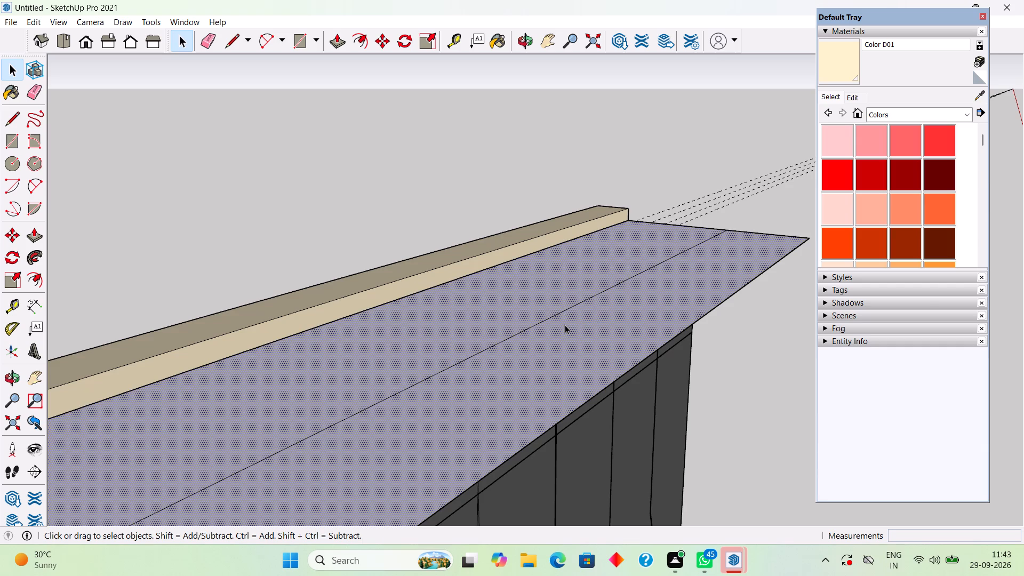
key("p")
left_click(566, 326)
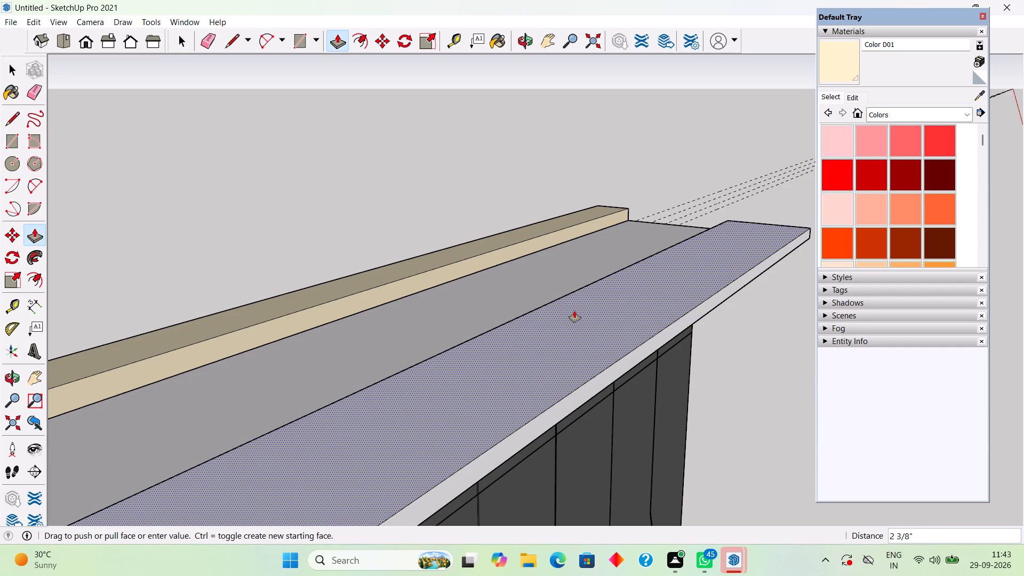
left_click(574, 311)
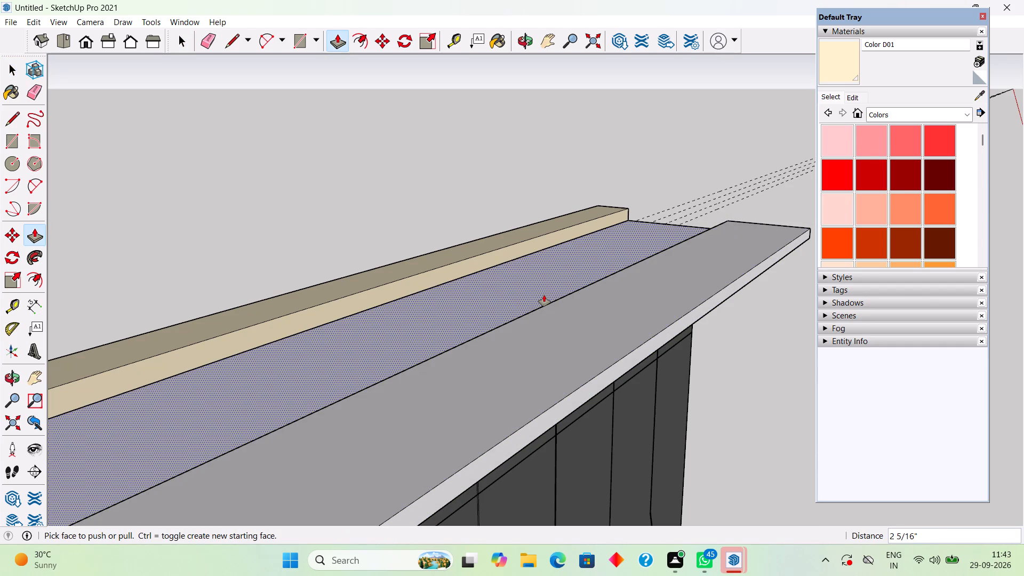
Push/Pull the slab's rear top face upward by about 2 5/16", level with the front strip.
left_click(544, 295)
left_click(575, 329)
scroll(582, 337, "down", 1)
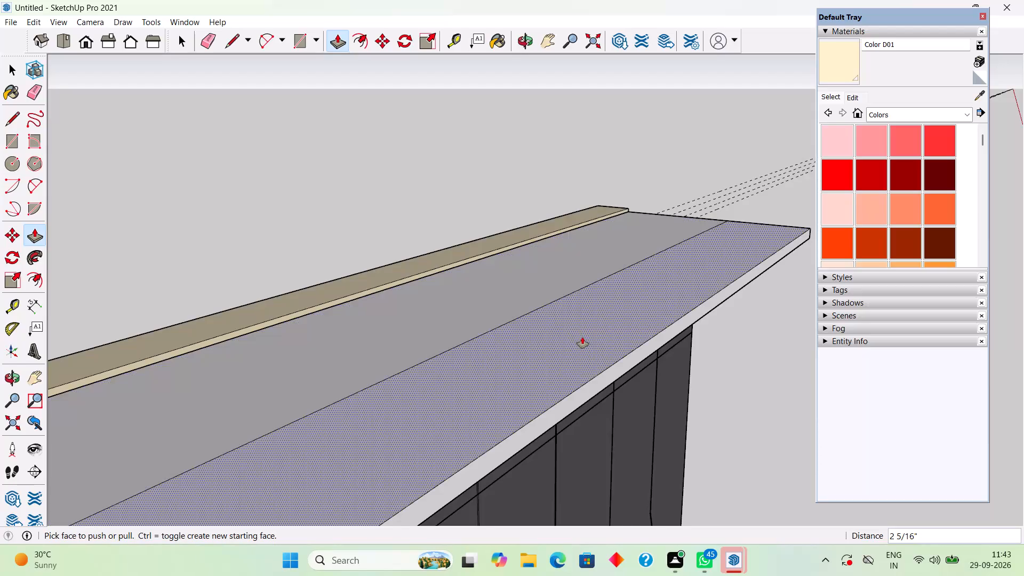
Delete the long dividing edge between the rear and front parts of the slab's top face.
scroll(449, 342, "up", 9)
key("space")
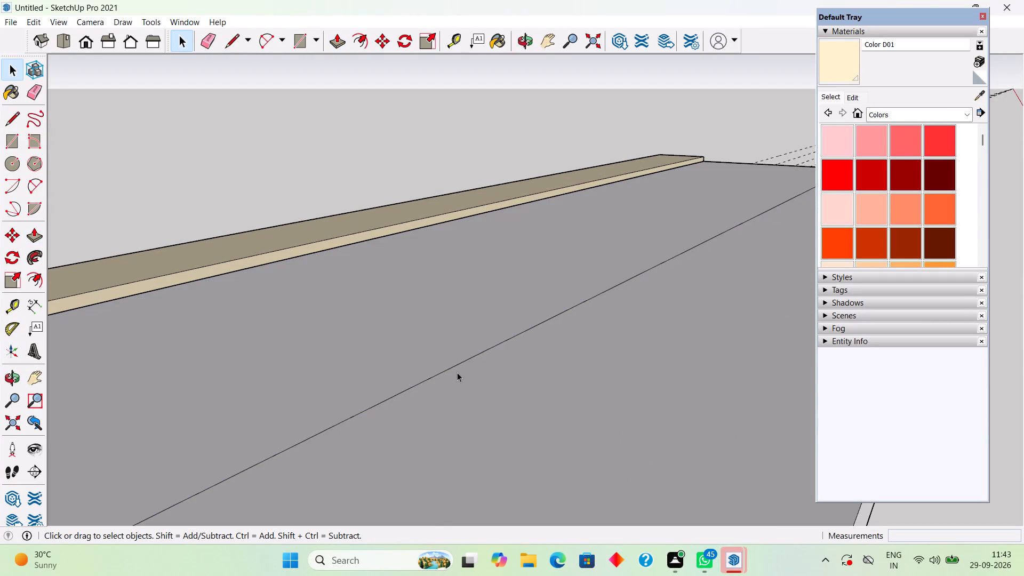
left_click(464, 365)
left_click(467, 361)
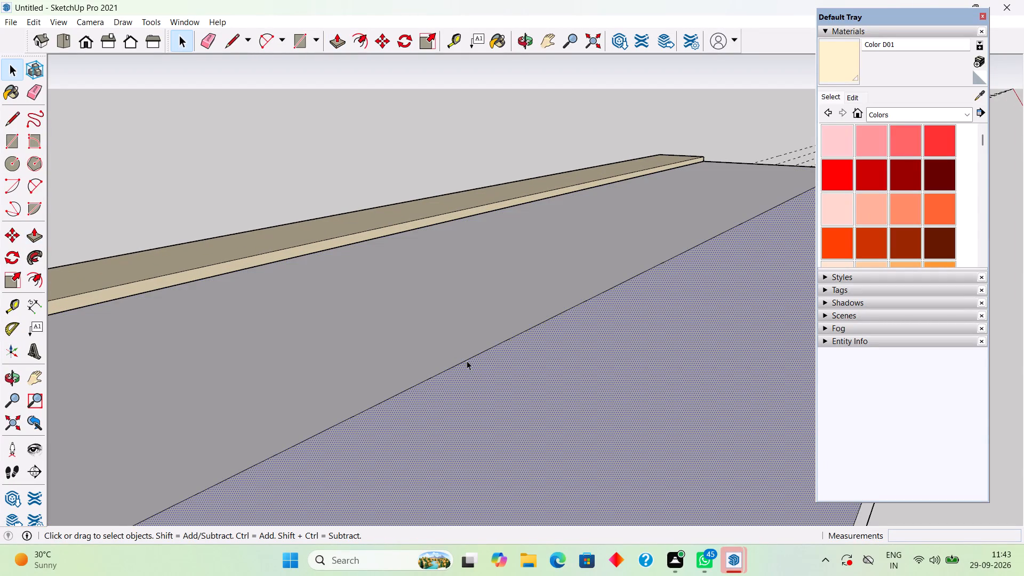
key("Delete")
Delete the short vertical edge dividing the slab's end face above the underside step.
scroll(467, 361, "down", 4)
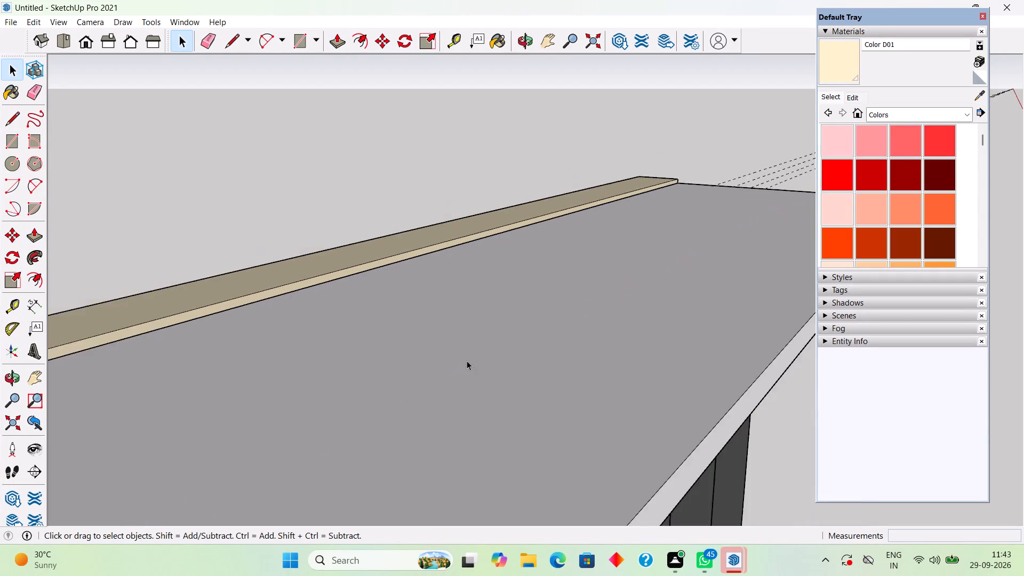
scroll(467, 361, "down", 8)
key("space")
middle_click_drag(460, 463, 401, 308)
scroll(452, 450, "down", 1)
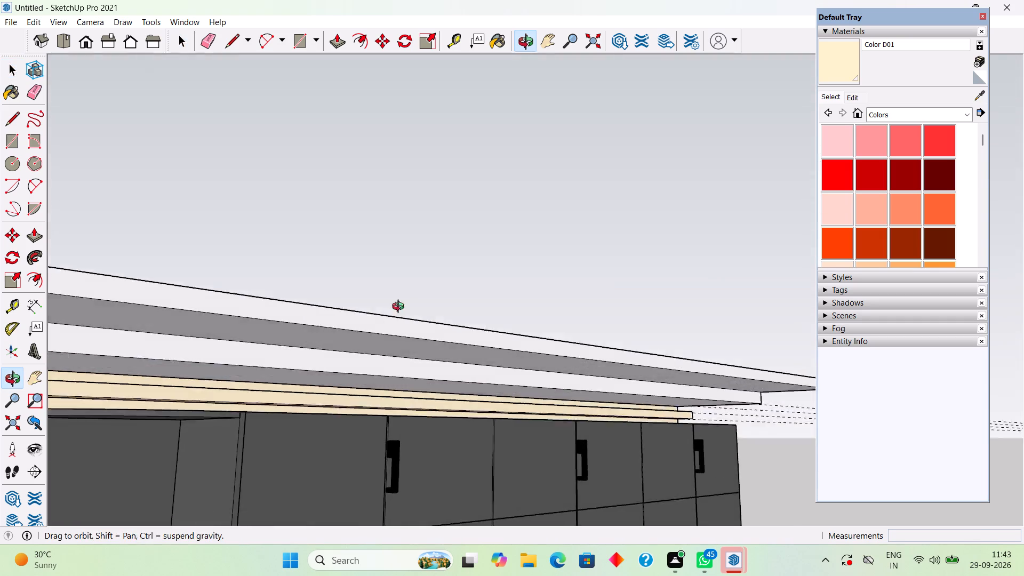
middle_click_drag(401, 308, 394, 257)
scroll(399, 300, "down", 5)
middle_click_drag(392, 282, 576, 361)
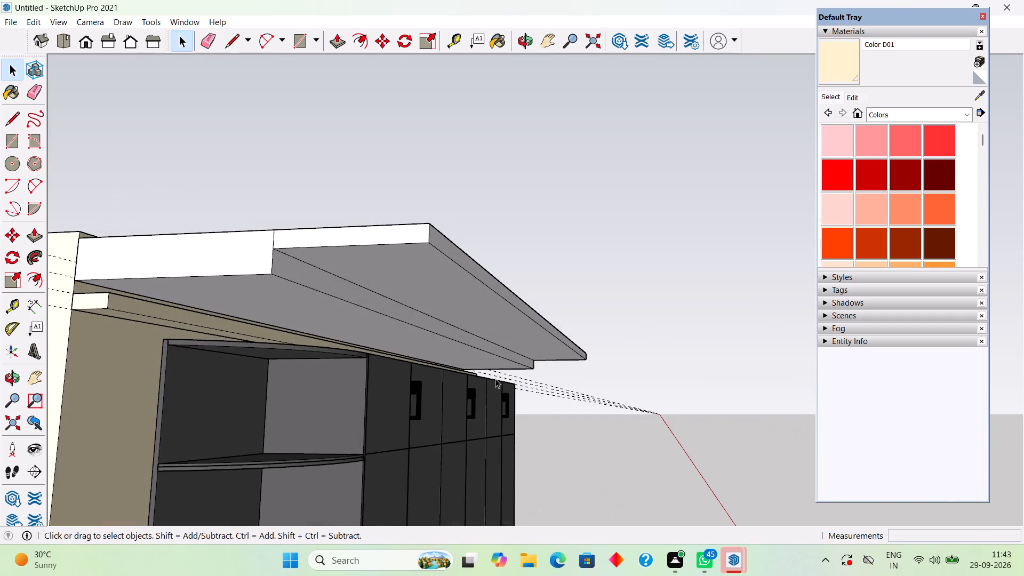
scroll(279, 265, "up", 4)
left_click(270, 222)
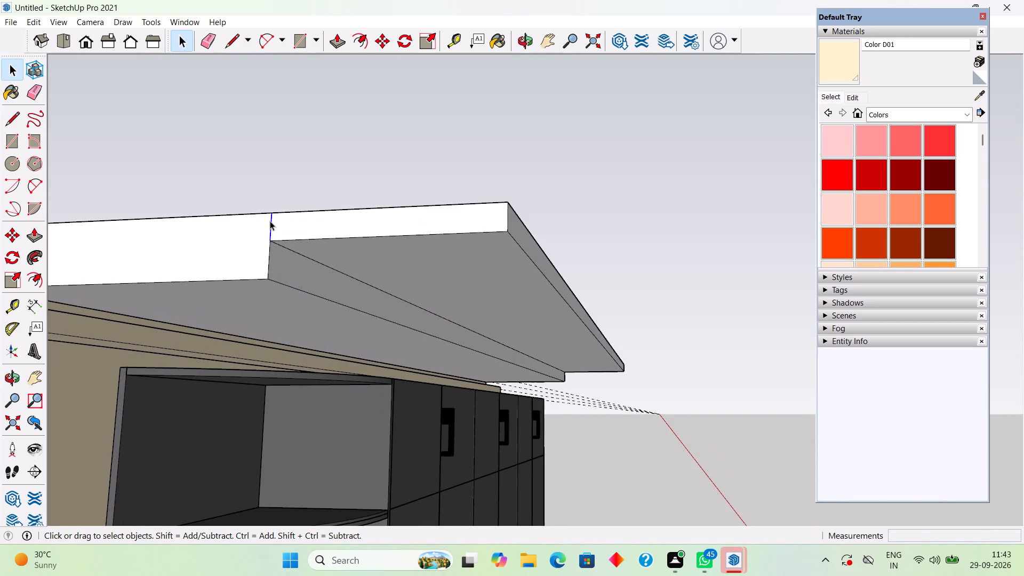
key("Delete")
Examine the whole wardrobe, platform and stepped slab above it from several angles.
middle_click_drag(315, 266, 225, 272)
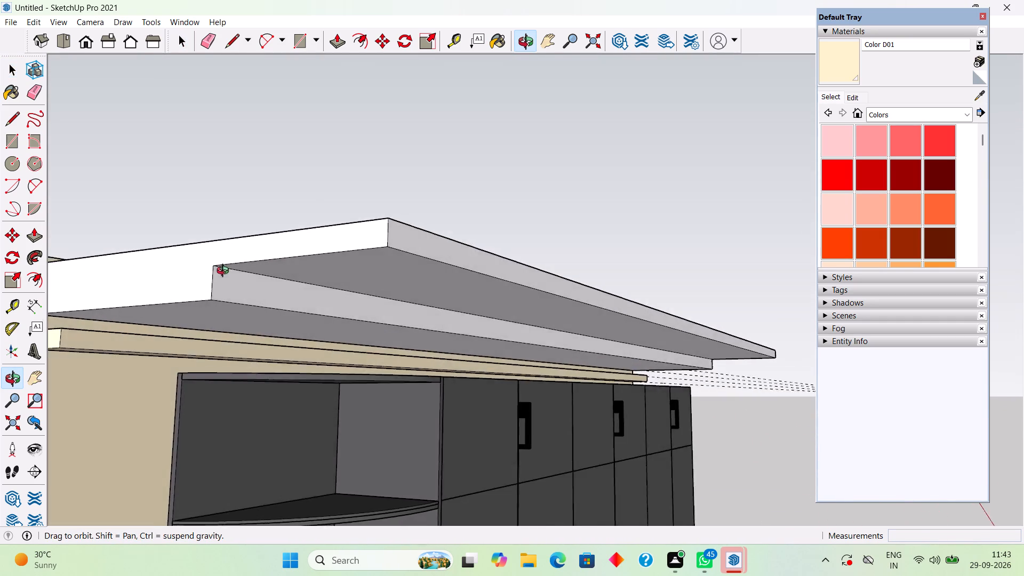
middle_click_drag(225, 272, 183, 258)
scroll(191, 244, "down", 1)
scroll(300, 343, "down", 15)
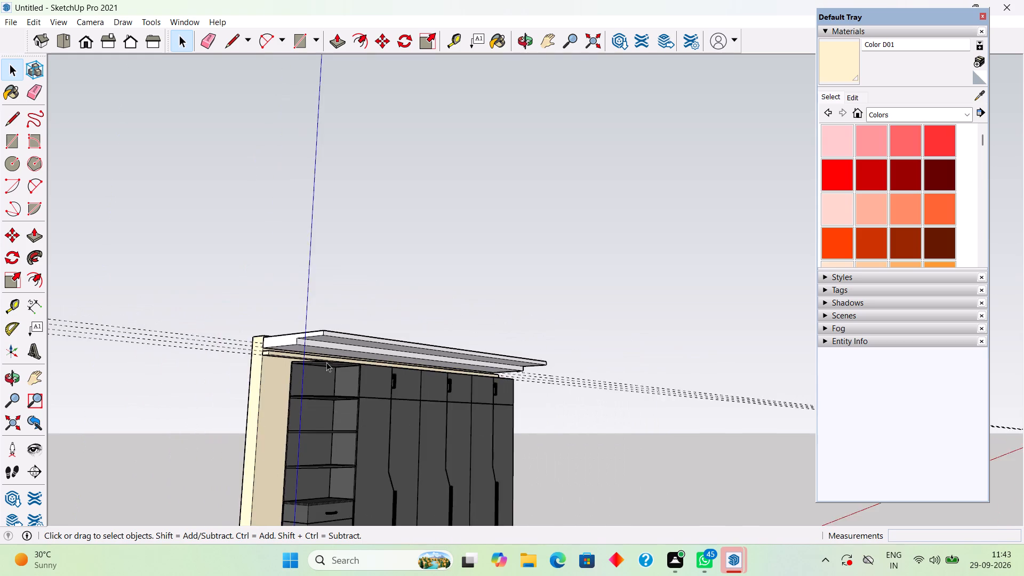
scroll(326, 362, "down", 9)
scroll(347, 455, "up", 12)
middle_click_drag(334, 453, 297, 443)
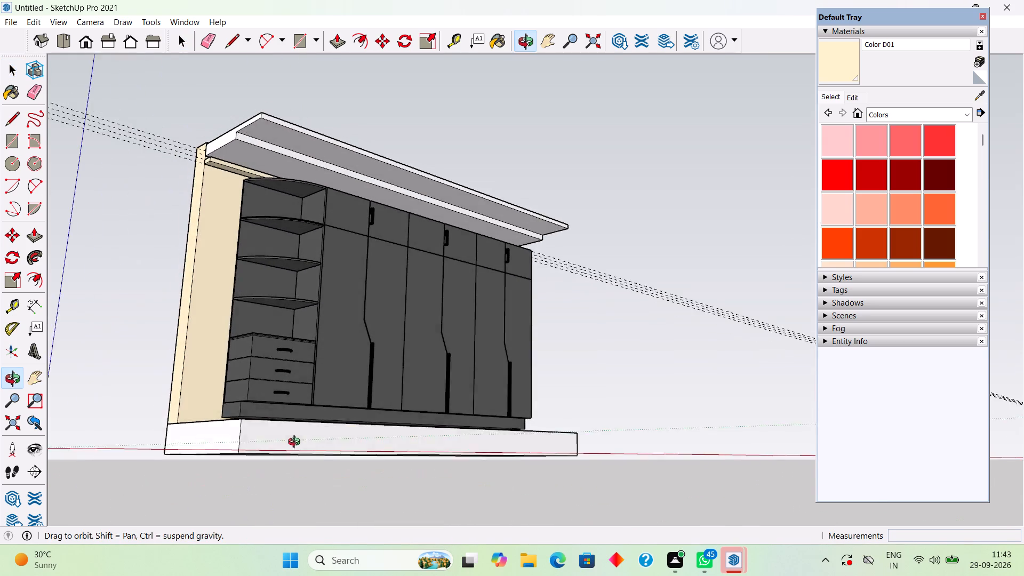
middle_click_drag(297, 443, 322, 495)
middle_click_drag(301, 417, 327, 401)
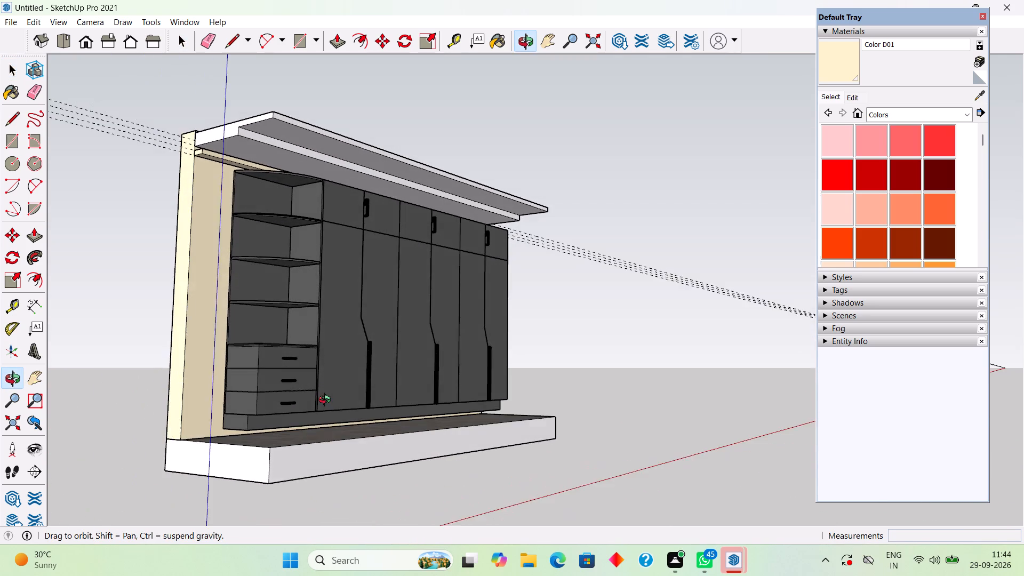
middle_click_drag(327, 401, 327, 401)
scroll(327, 401, "up", 4)
scroll(316, 362, "down", 2)
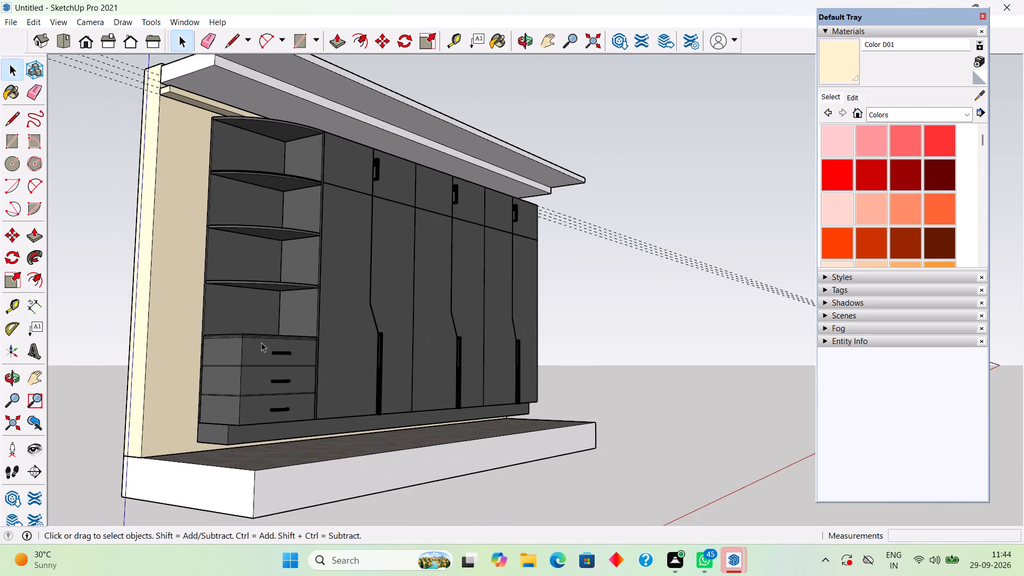
middle_click_drag(254, 342, 219, 371)
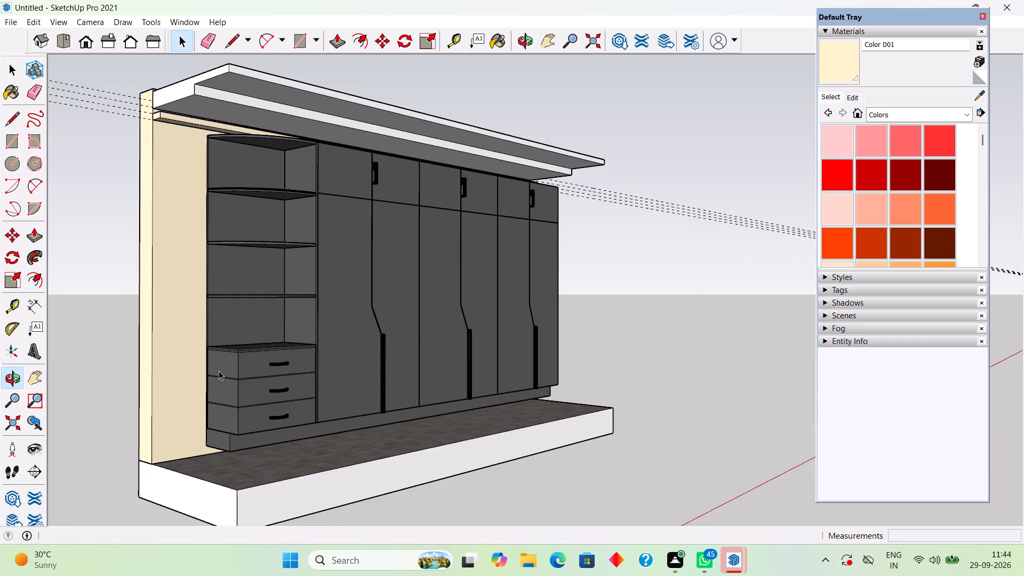
middle_click_drag(267, 307, 270, 329)
middle_click_drag(265, 245, 266, 267)
Open the grouped cream band beneath the slab and Push/Pull its underside downward by about 3/8".
scroll(283, 163, "up", 4)
middle_click_drag(284, 130, 313, 159)
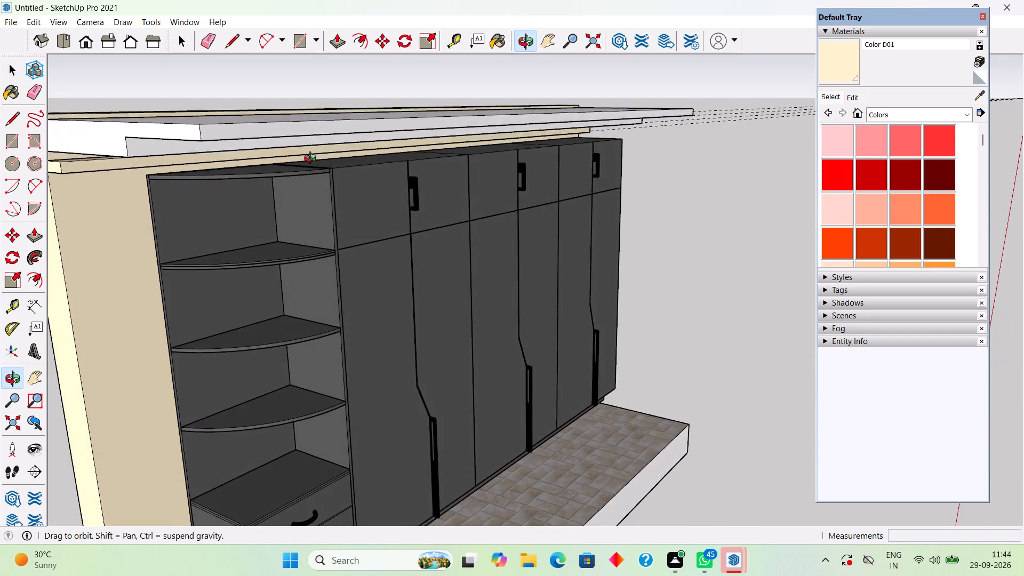
middle_click_drag(313, 159, 422, 115)
scroll(215, 109, "up", 1)
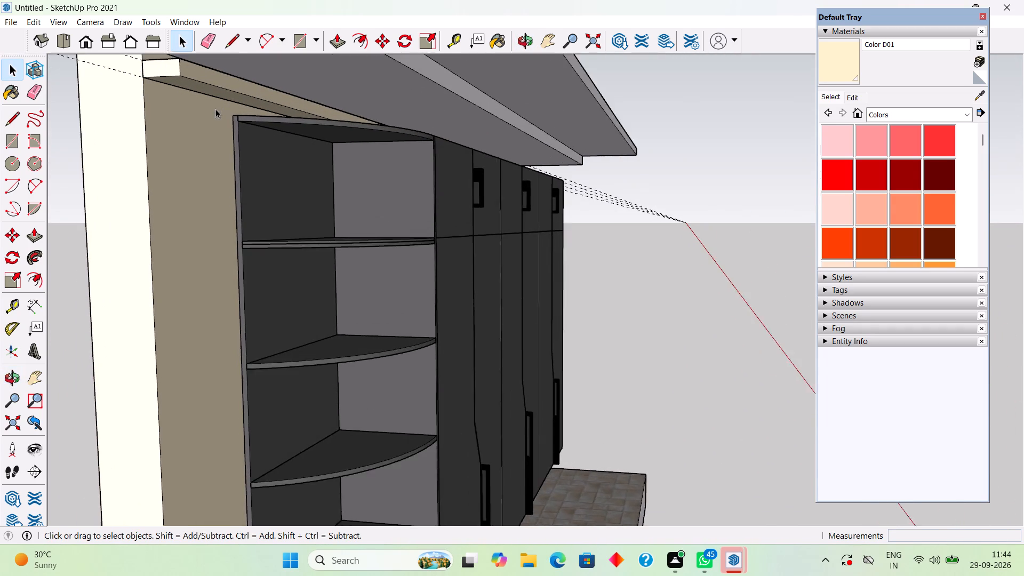
scroll(215, 109, "up", 2)
left_click(226, 91)
triple_click(226, 91)
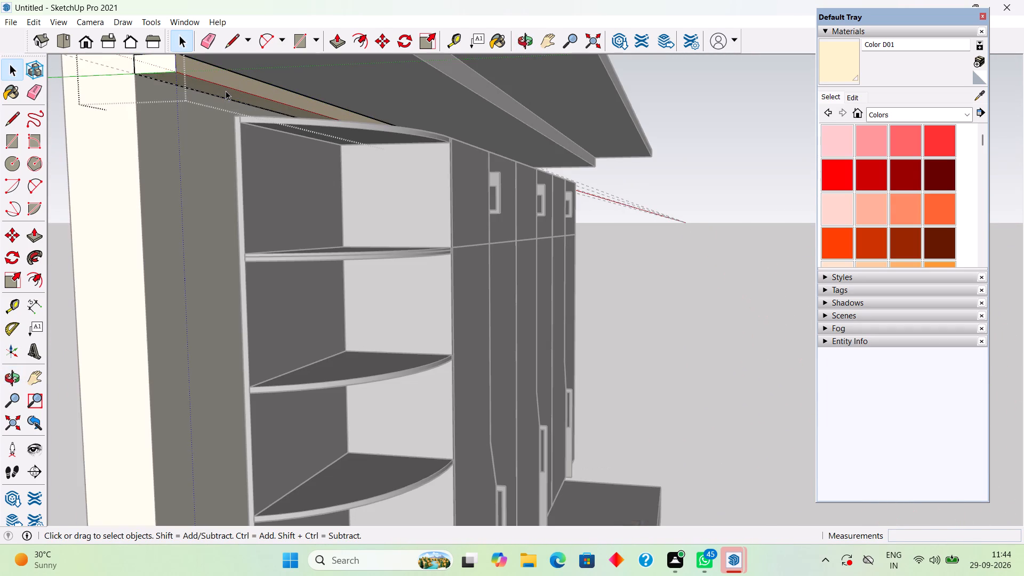
key("p")
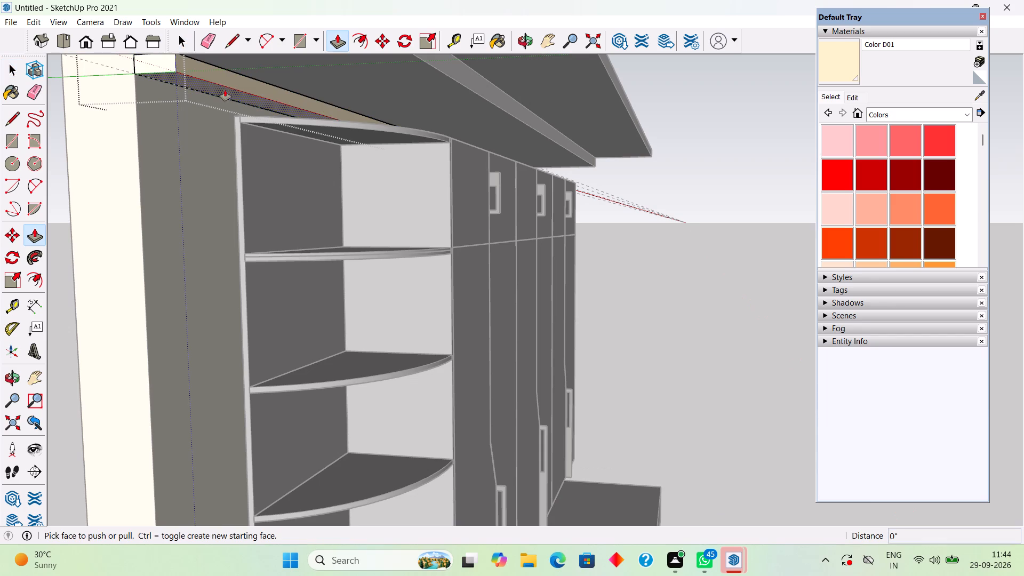
left_click(220, 87)
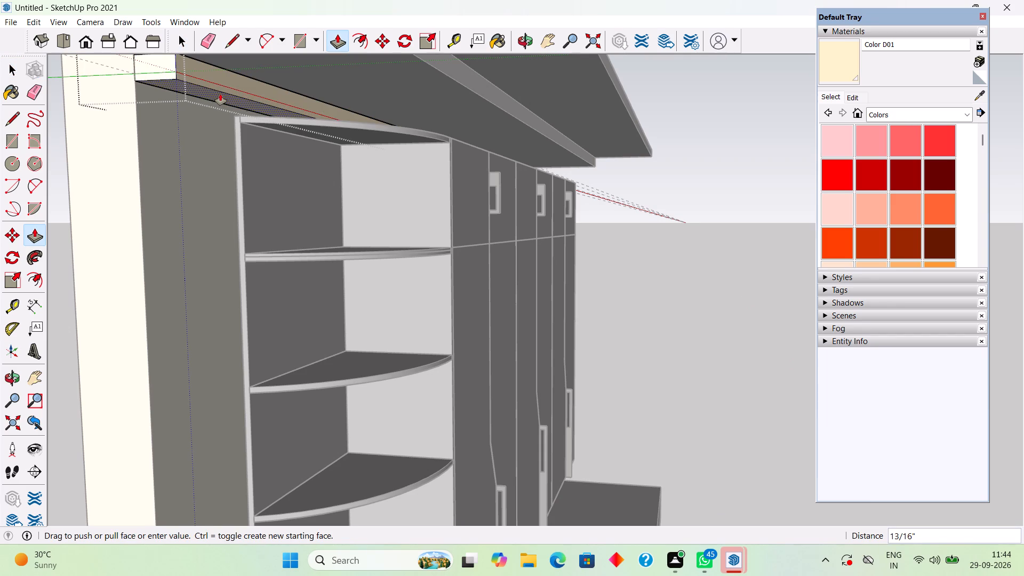
left_click(225, 91)
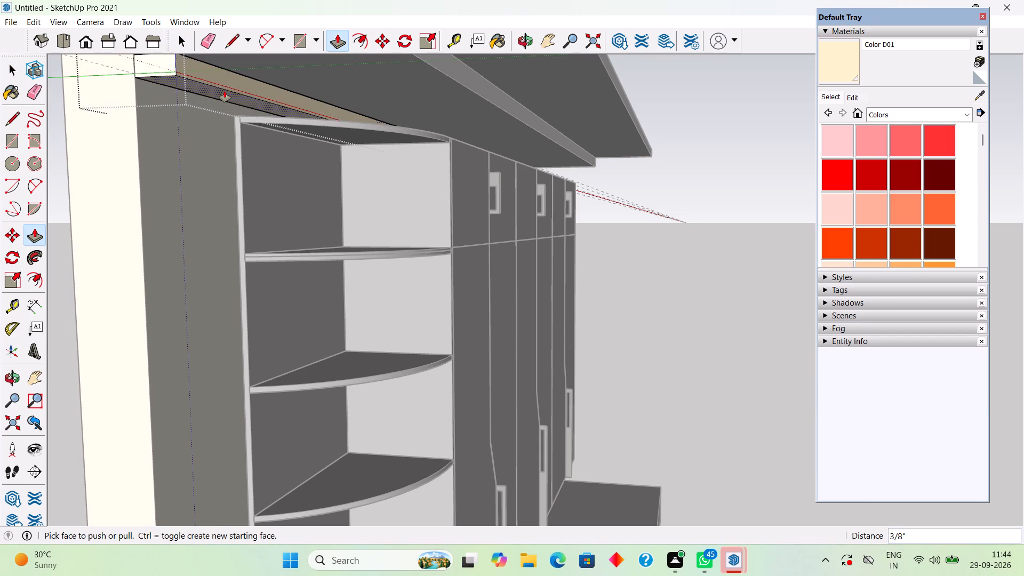
Push/Pull the cream band's front face outward by about 2 9/16" and leave the group.
left_click(226, 78)
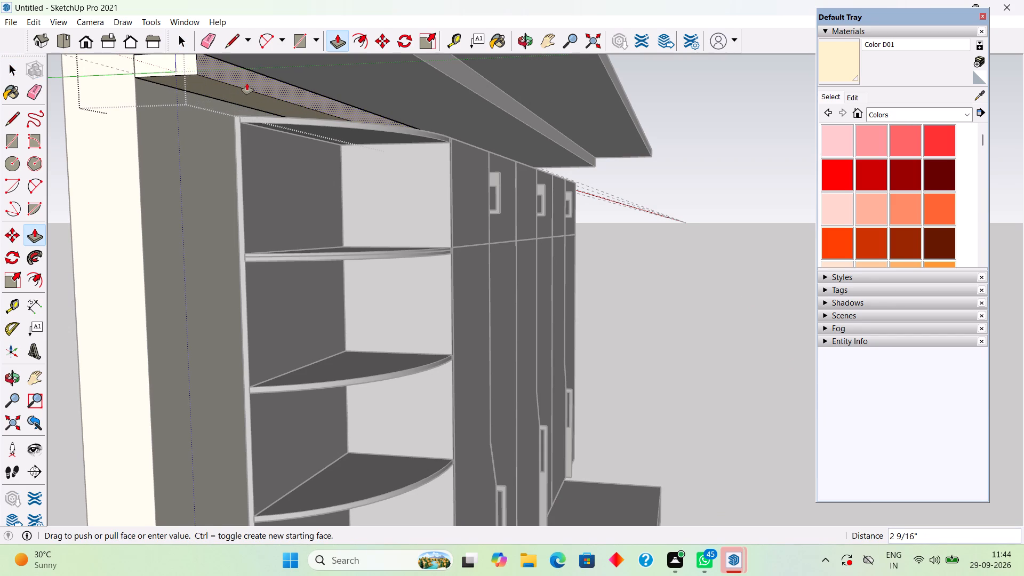
left_click(247, 83)
key("space")
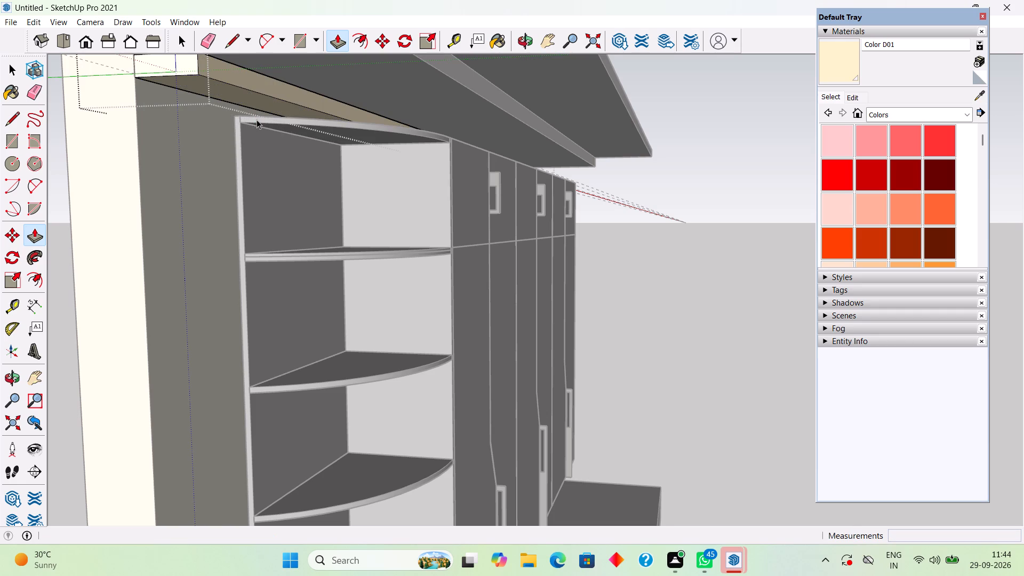
scroll(257, 119, "down", 8)
middle_click_drag(297, 111, 228, 174)
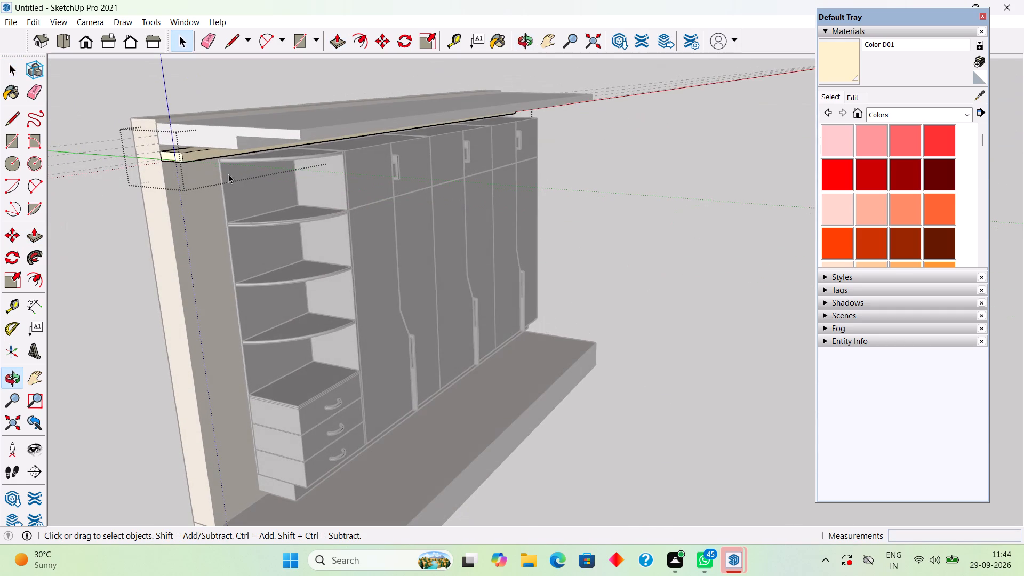
key("space")
double_click(118, 84)
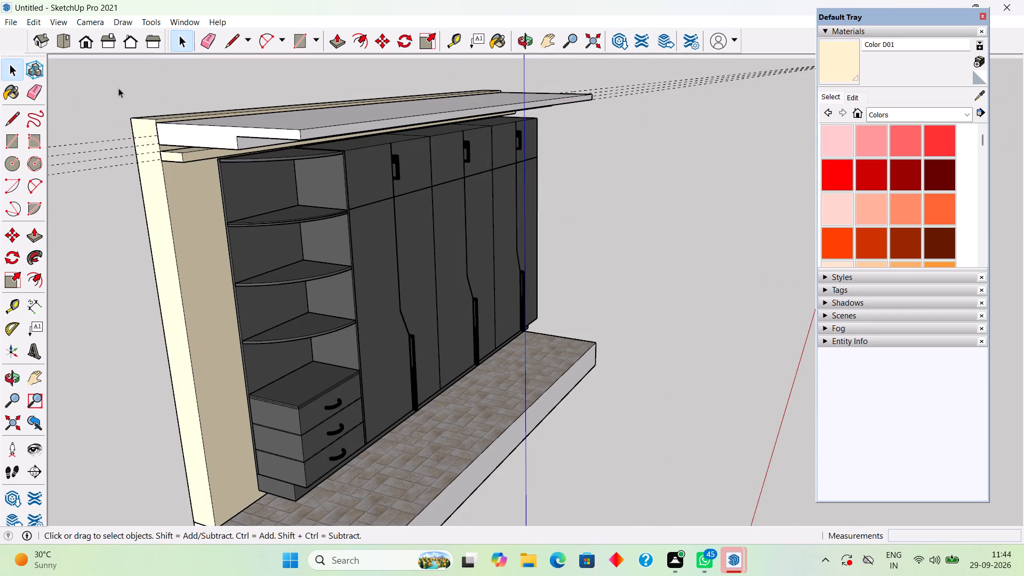
Select the entire stepped two-tier slab above the wardrobe and make it a group.
middle_click_drag(253, 133, 276, 90)
triple_click(276, 113)
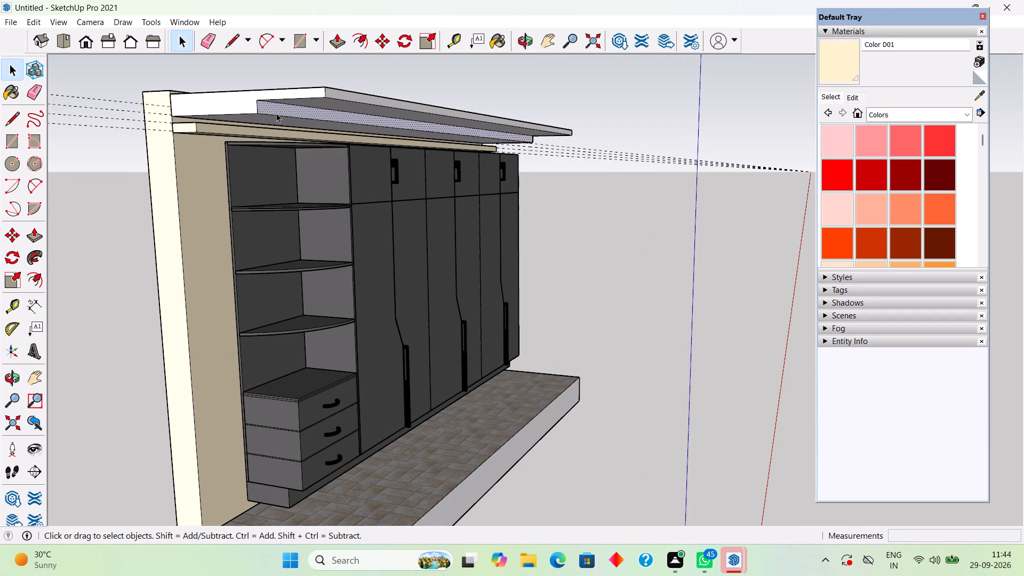
right_click(276, 106)
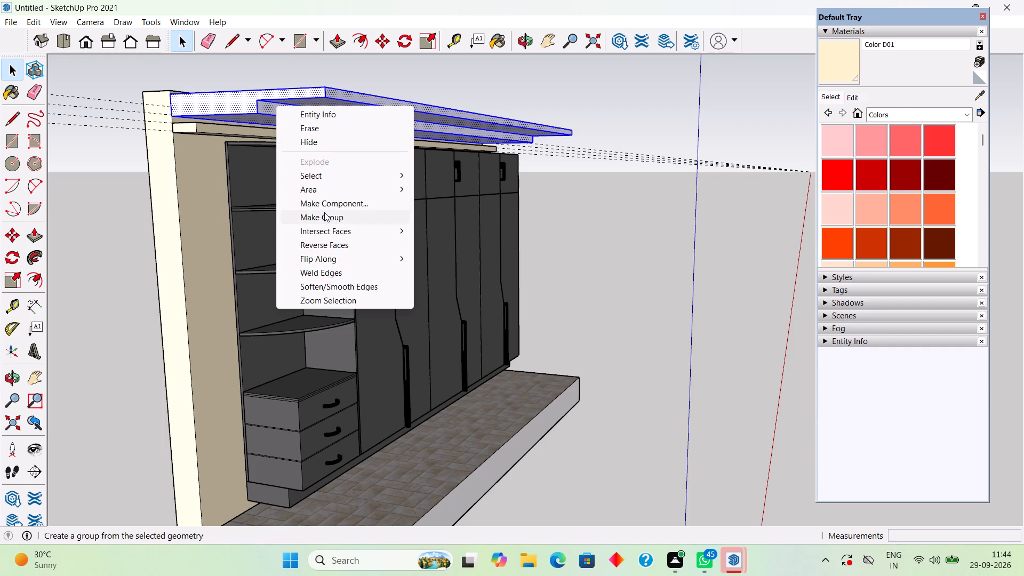
left_click(324, 212)
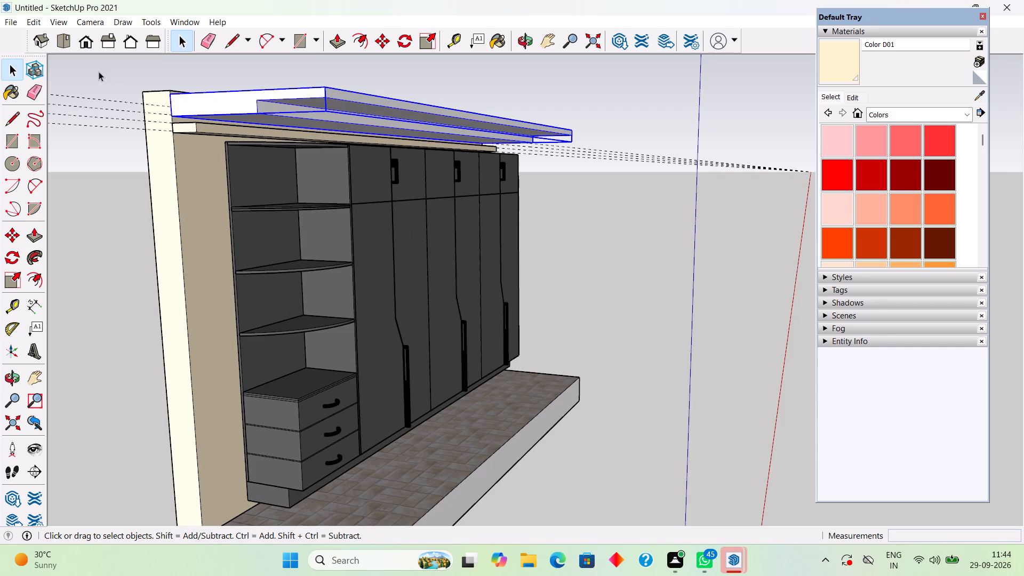
left_click(99, 71)
Examine the cream band, the stepped slab's underside and the wardrobe top from several angles.
scroll(196, 157, "up", 7)
middle_click_drag(212, 108, 217, 121)
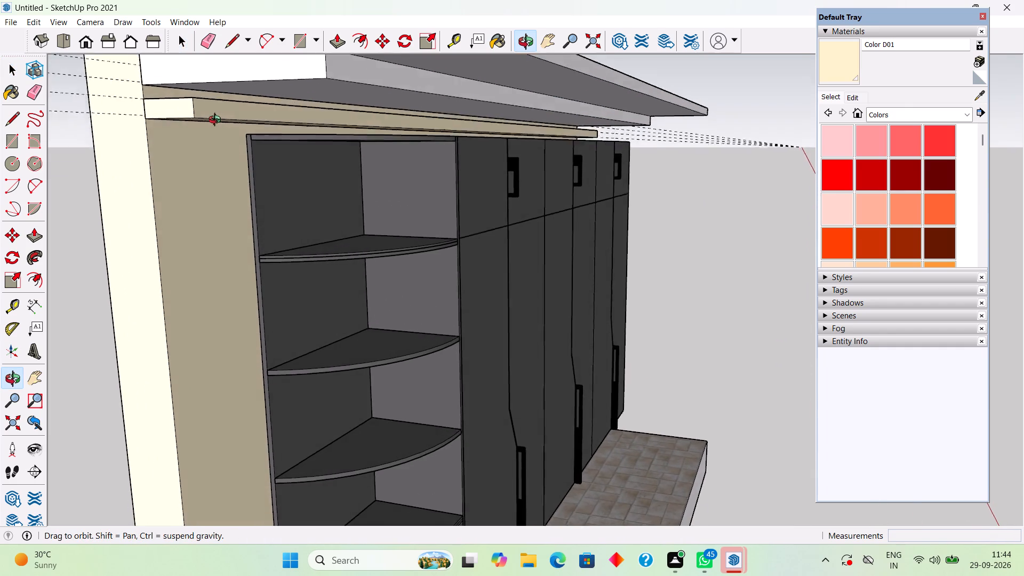
middle_click_drag(217, 121, 221, 150)
middle_click_drag(191, 116, 219, 47)
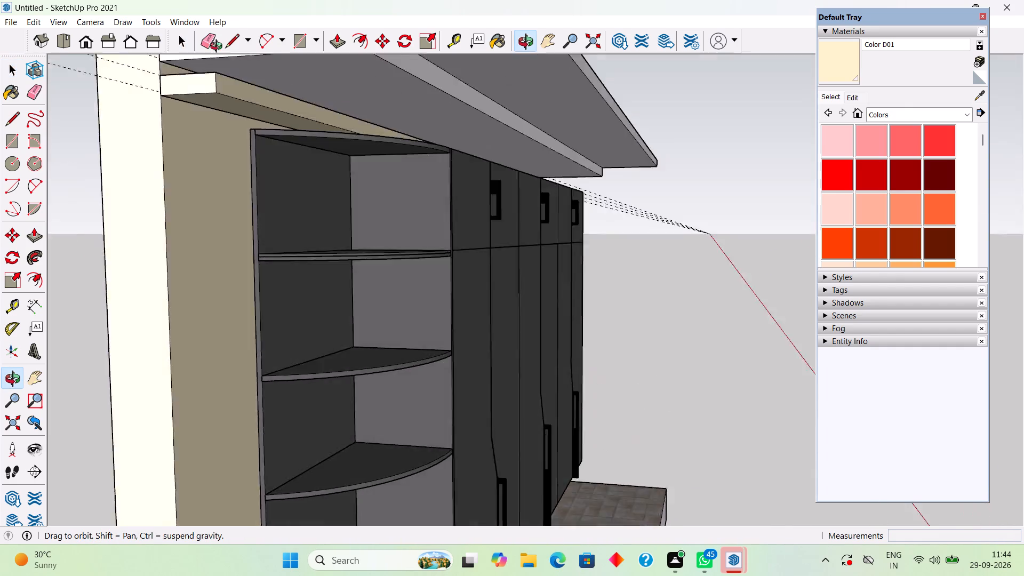
middle_click_drag(219, 47, 256, 128)
scroll(256, 128, "down", 12)
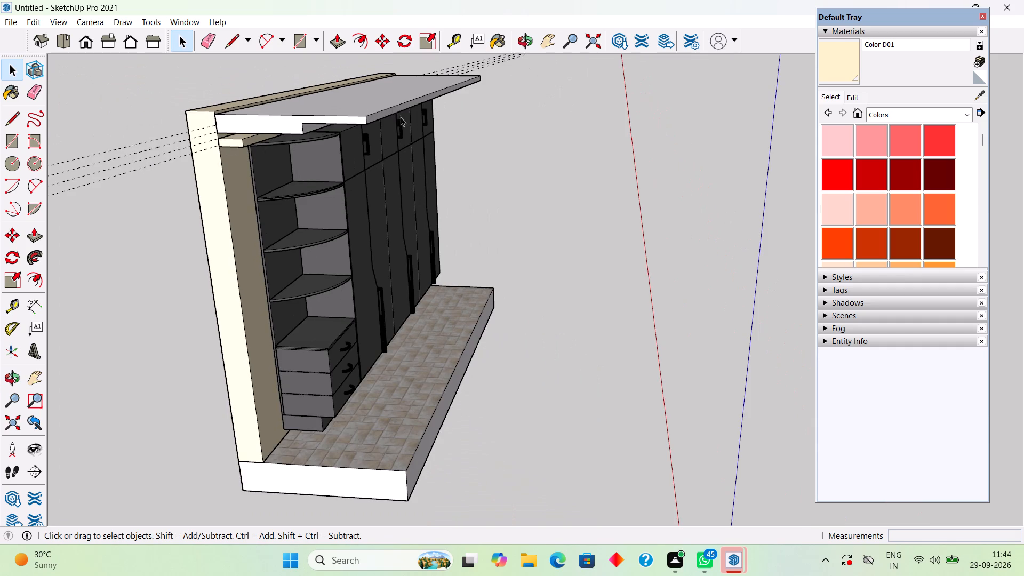
scroll(393, 149, "down", 5)
middle_click_drag(305, 260, 166, 154)
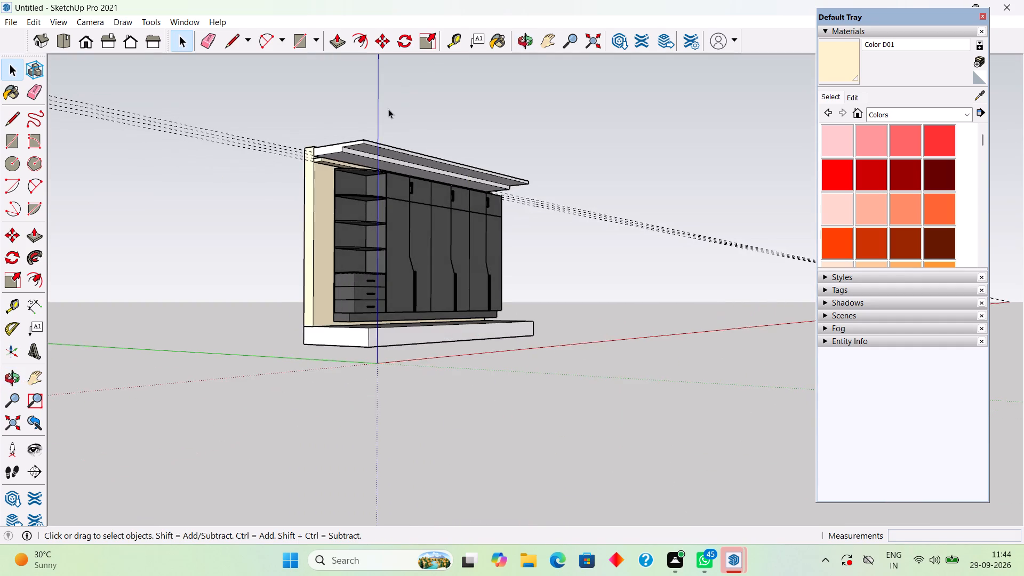
scroll(389, 108, "up", 4)
middle_click_drag(410, 220, 425, 149)
scroll(420, 161, "up", 11)
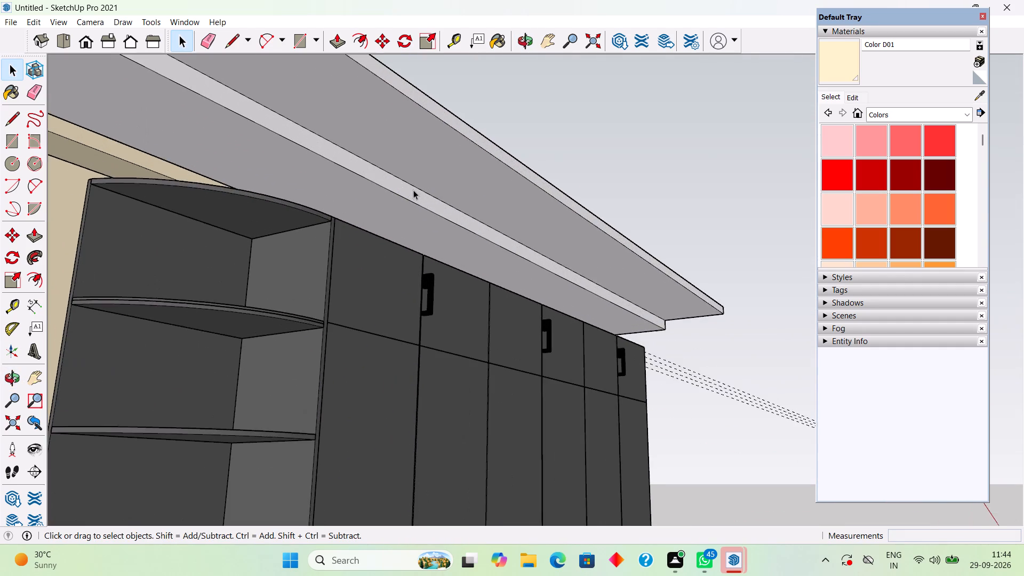
middle_click_drag(413, 190, 397, 223)
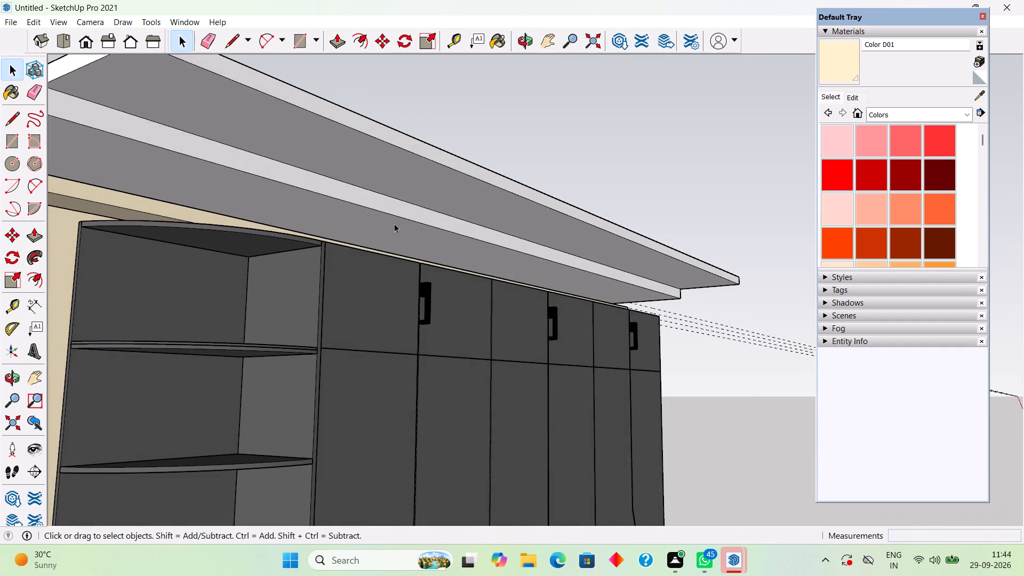
scroll(394, 225, "down", 4)
scroll(238, 190, "up", 4)
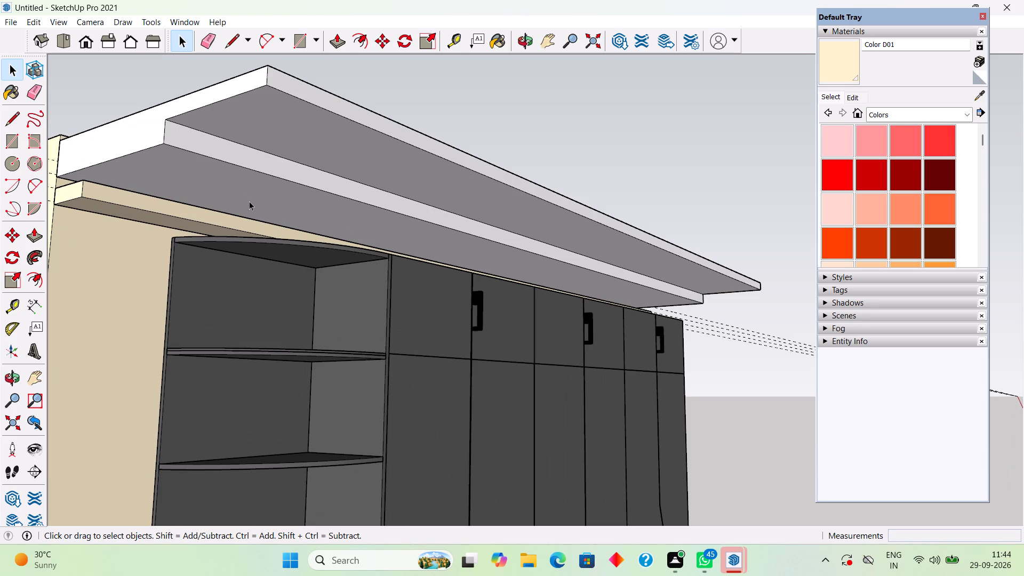
Draw two concentric circles, radii about 3 1/4" and 1 15/16", on the slab's lower underside near the open-shelf end.
scroll(249, 201, "up", 2)
middle_click(249, 201)
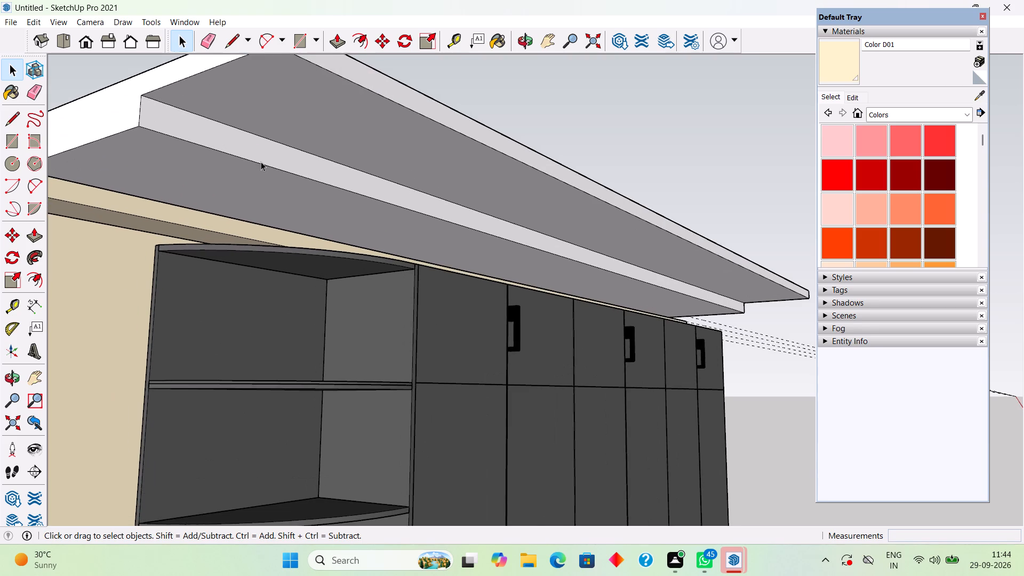
middle_click_drag(262, 157, 275, 120)
scroll(275, 120, "up", 1)
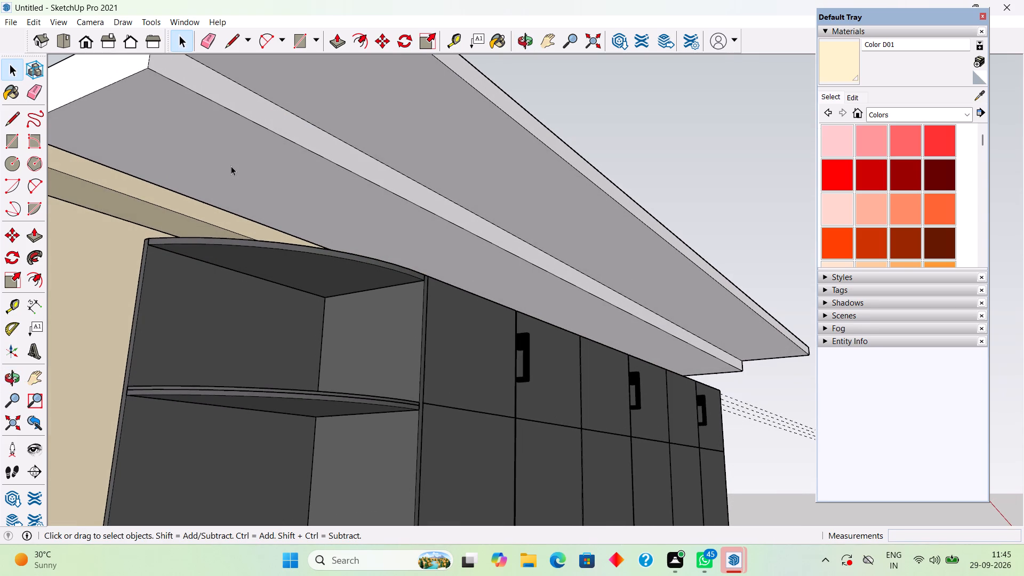
key("c")
left_click(223, 156)
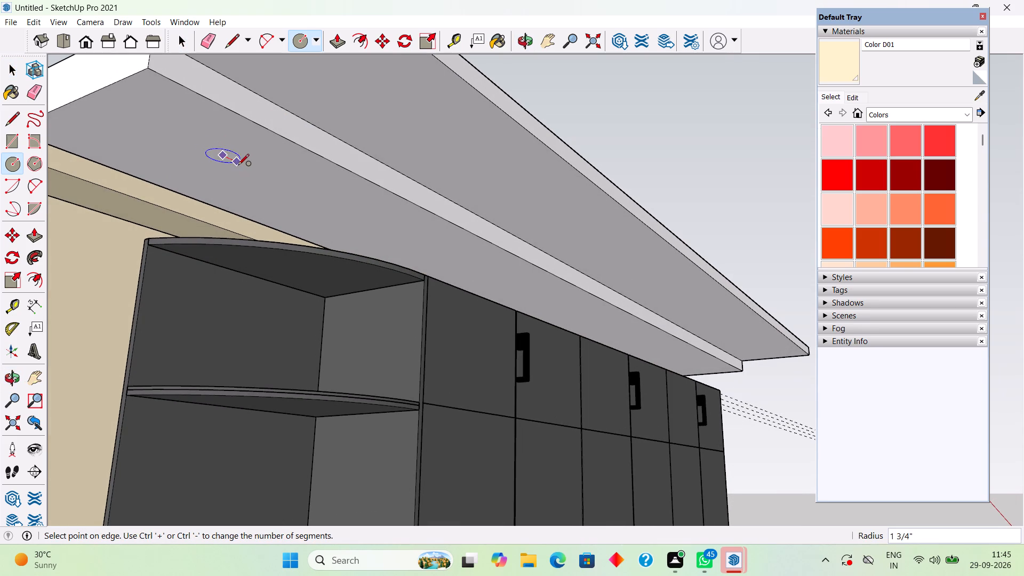
left_click(245, 173)
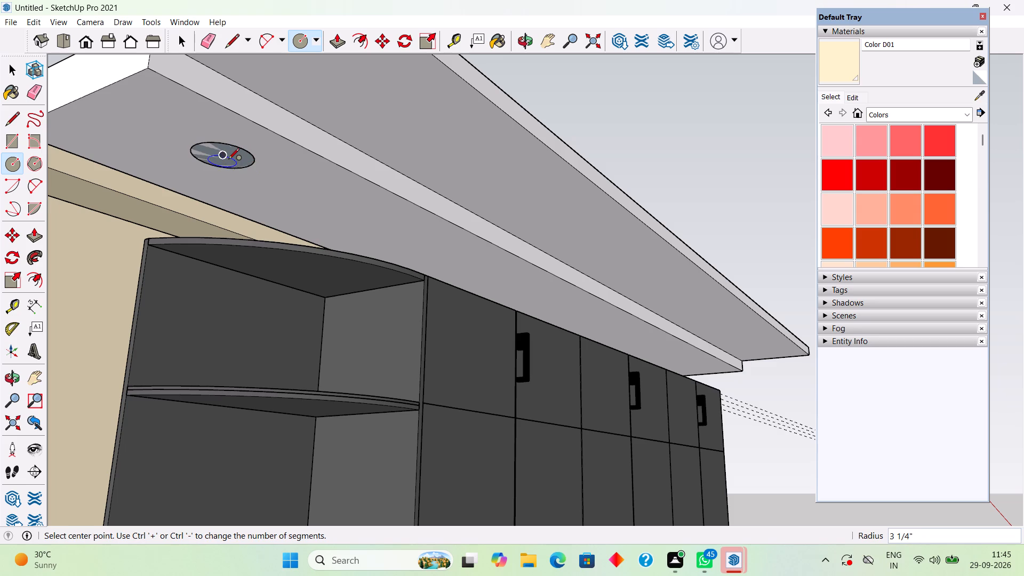
left_click(225, 157)
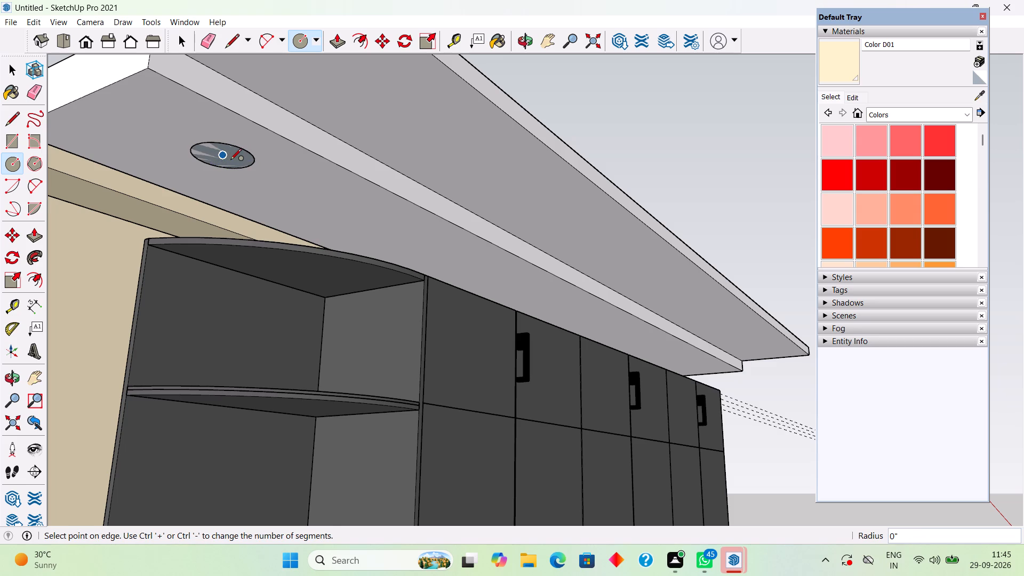
scroll(234, 163, "up", 4)
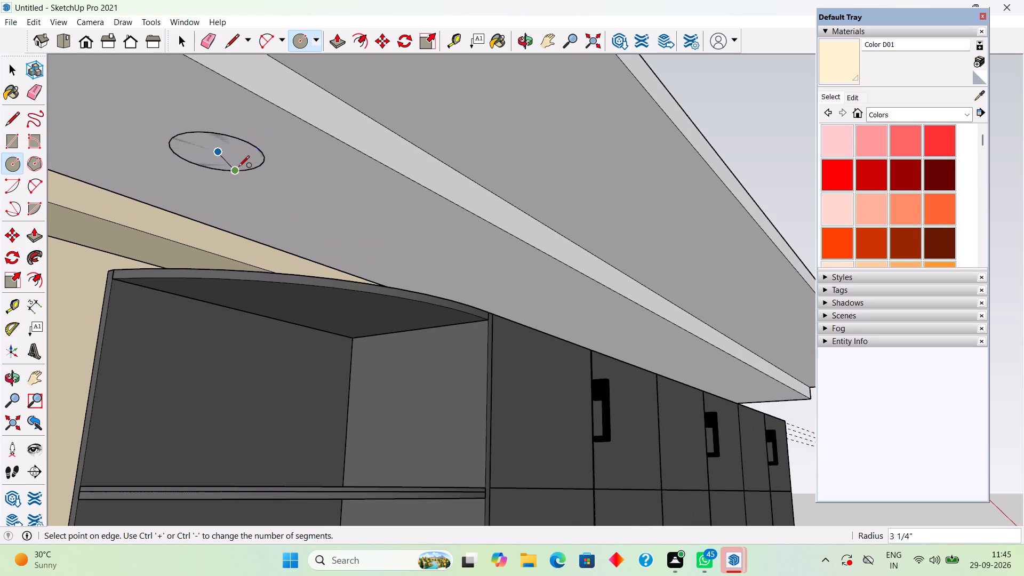
left_click(240, 162)
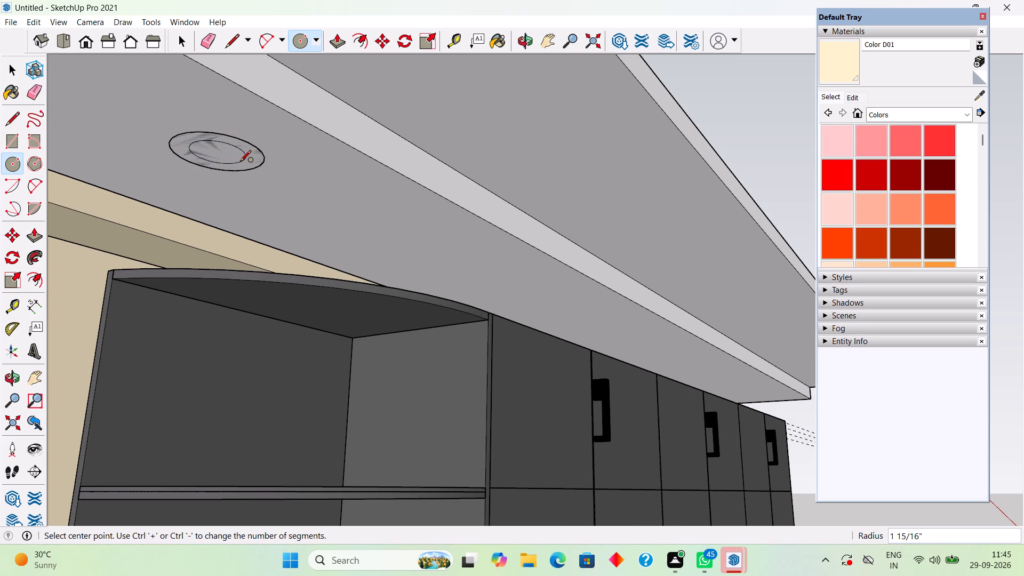
key("space")
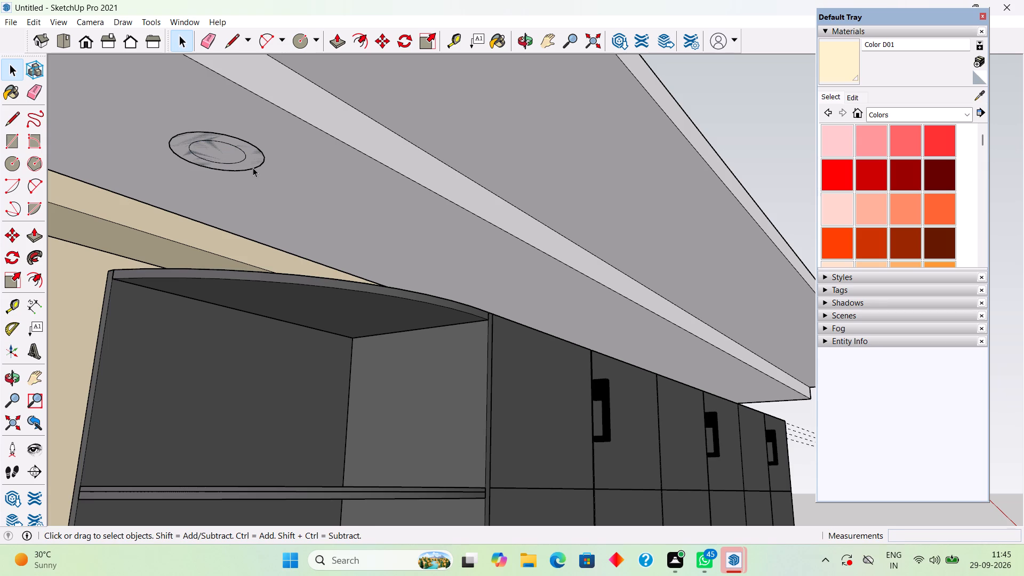
Push/Pull the outer ring downward by about 11/16" and the inner disc by about 1/4".
key("p")
left_click(255, 154)
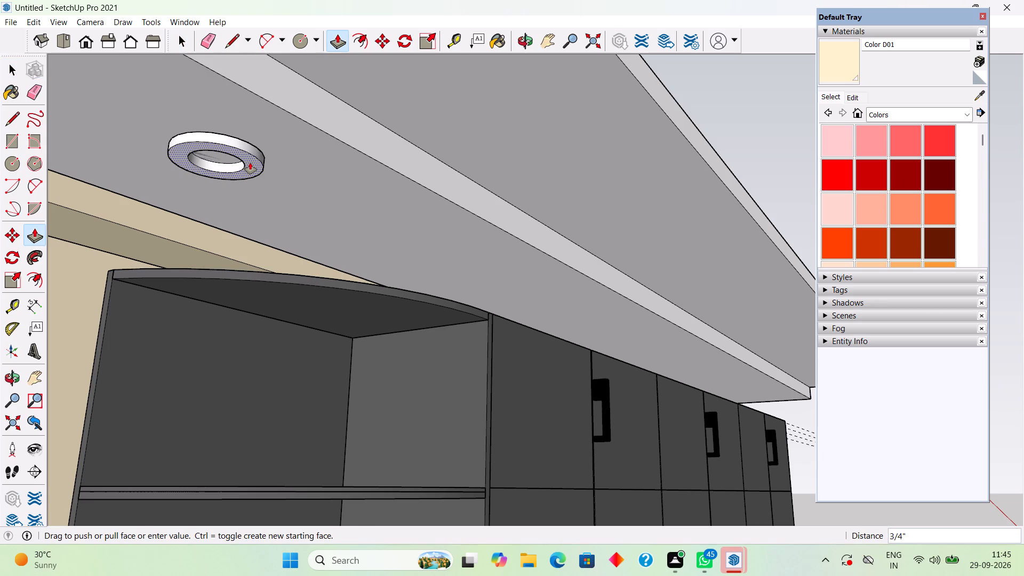
left_click(252, 162)
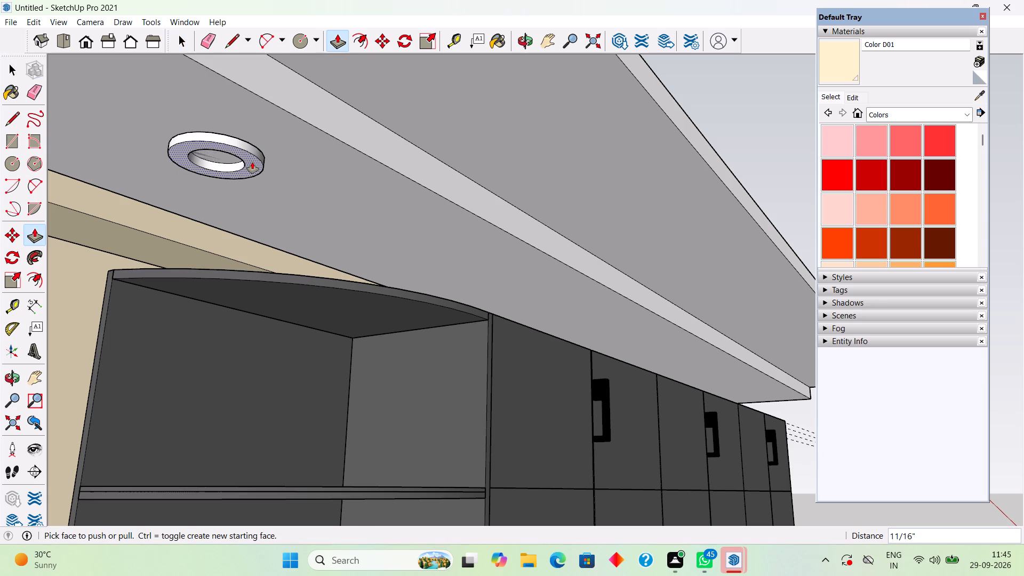
scroll(226, 153, "up", 7)
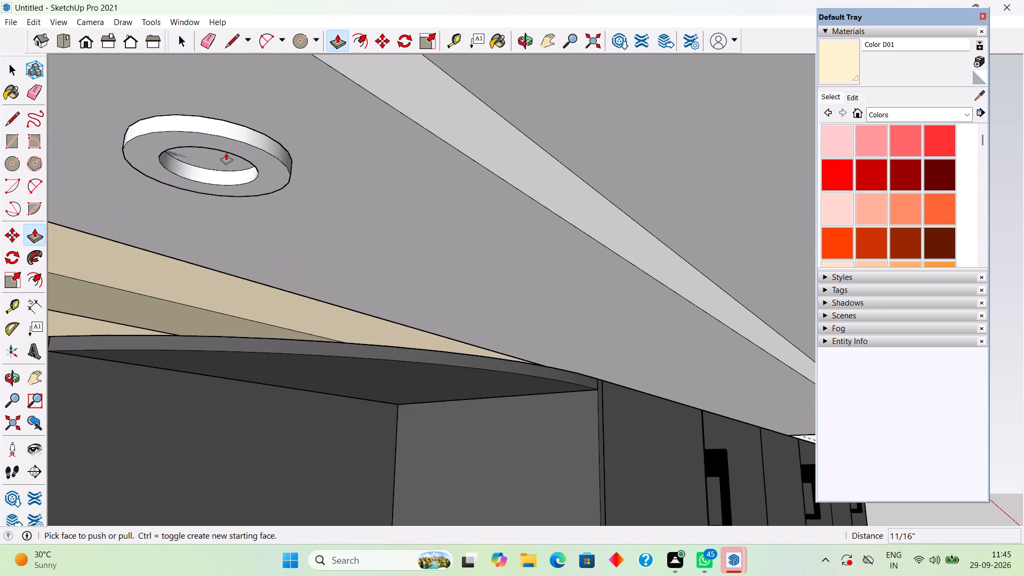
left_click(214, 152)
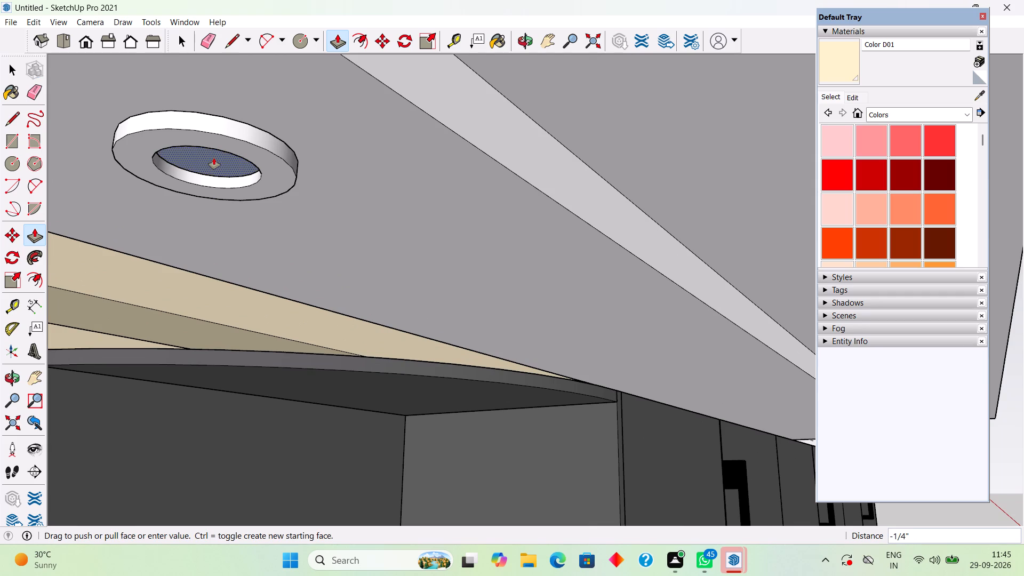
left_click(214, 158)
key("space")
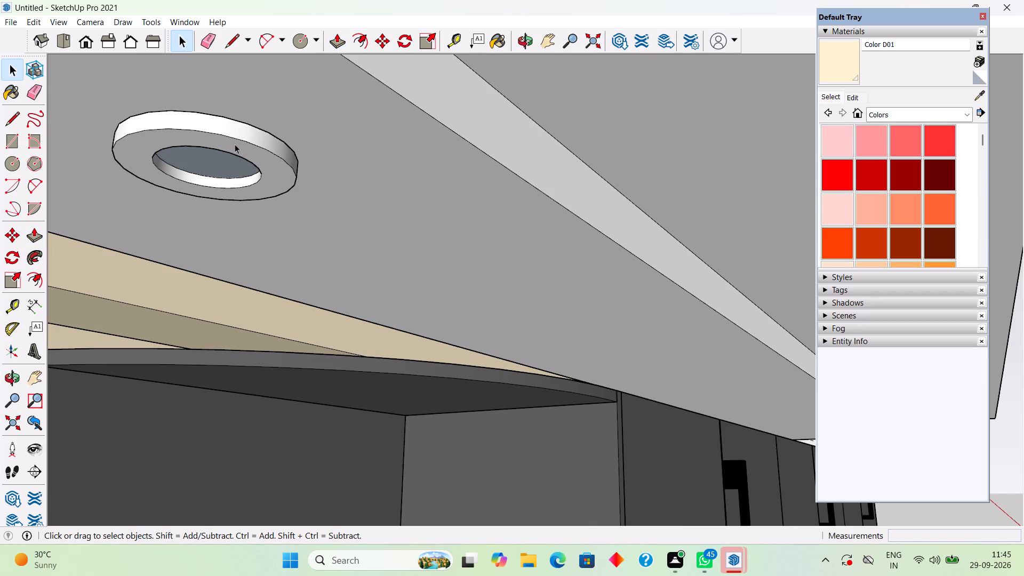
Select the whole ring-shaped light fitting with its inner disc and make it a group.
triple_click(235, 144)
right_click(235, 144)
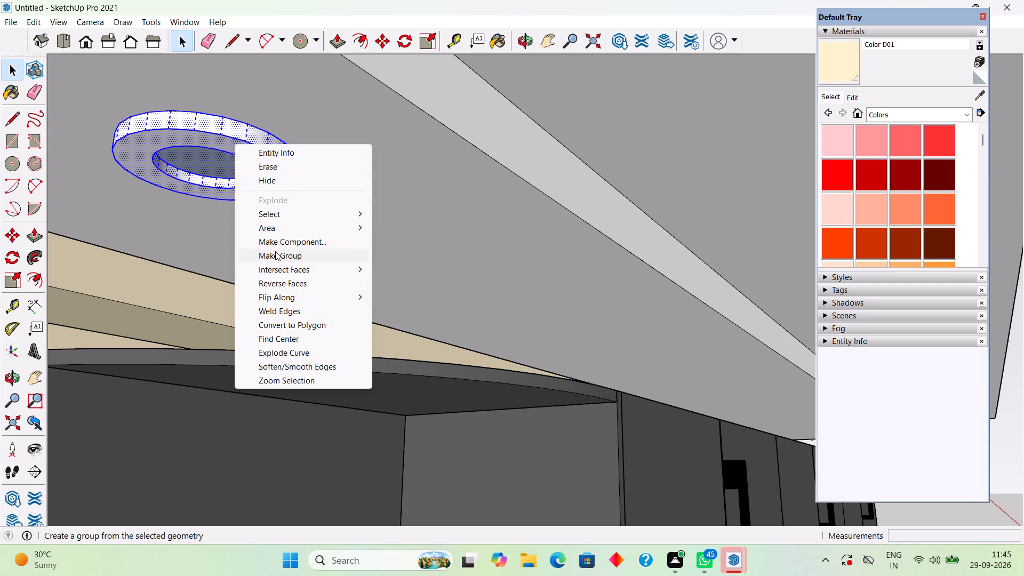
left_click(275, 252)
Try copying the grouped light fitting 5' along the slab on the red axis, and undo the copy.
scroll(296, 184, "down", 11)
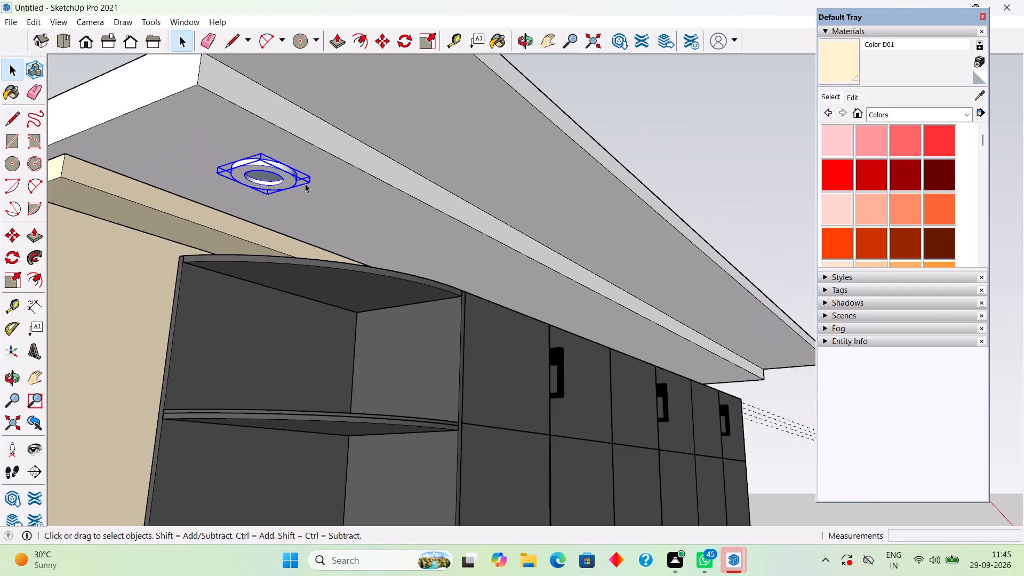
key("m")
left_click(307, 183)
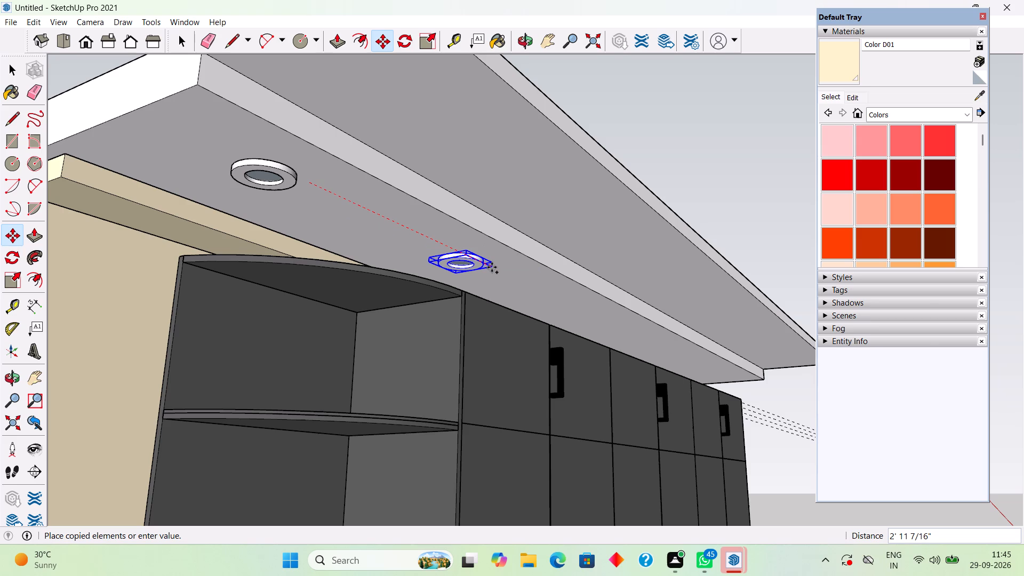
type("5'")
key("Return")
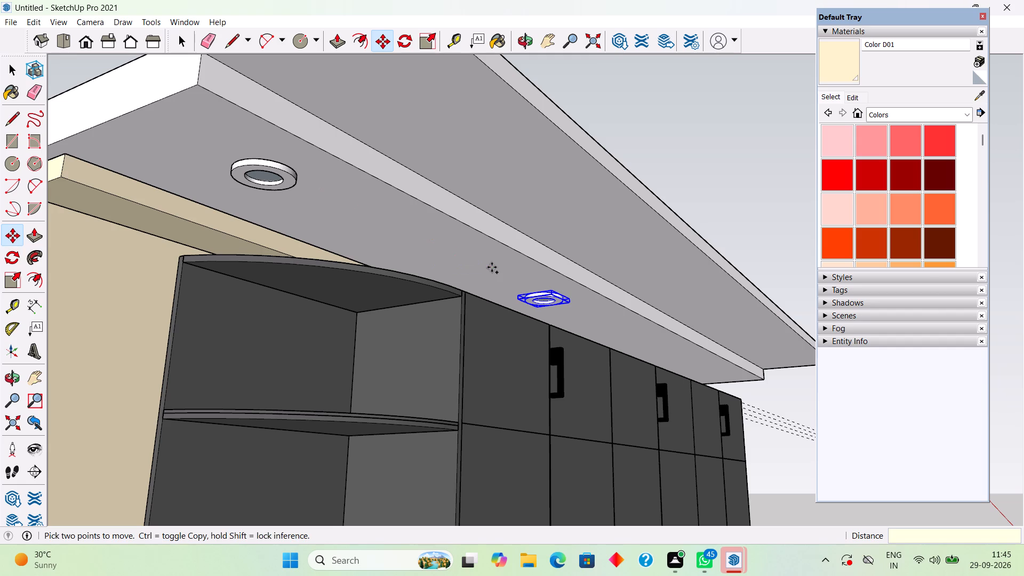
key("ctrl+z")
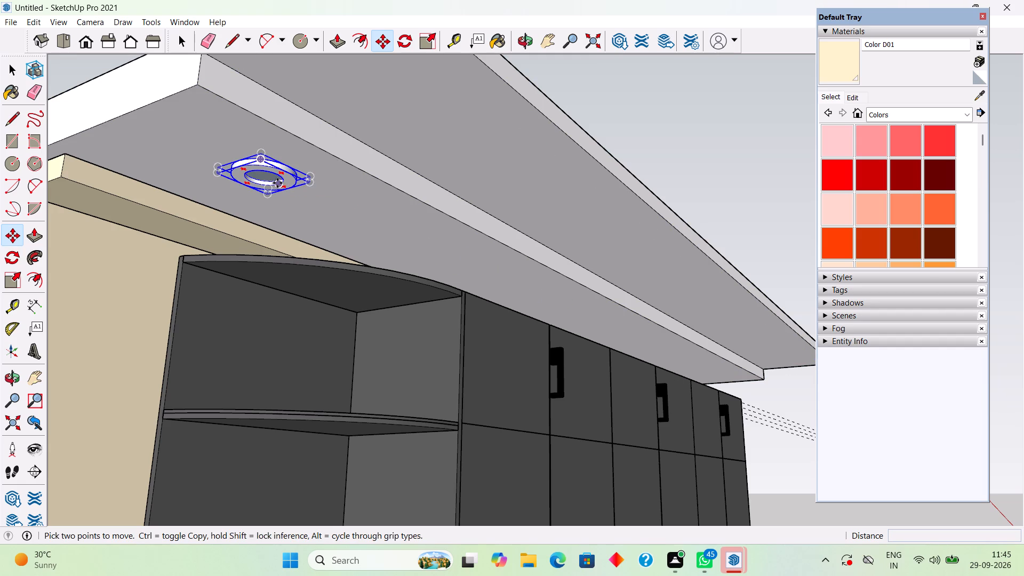
Copy the grouped light fitting 4' along the red axis under the slab, and copy the new one another 4'.
left_click(305, 183)
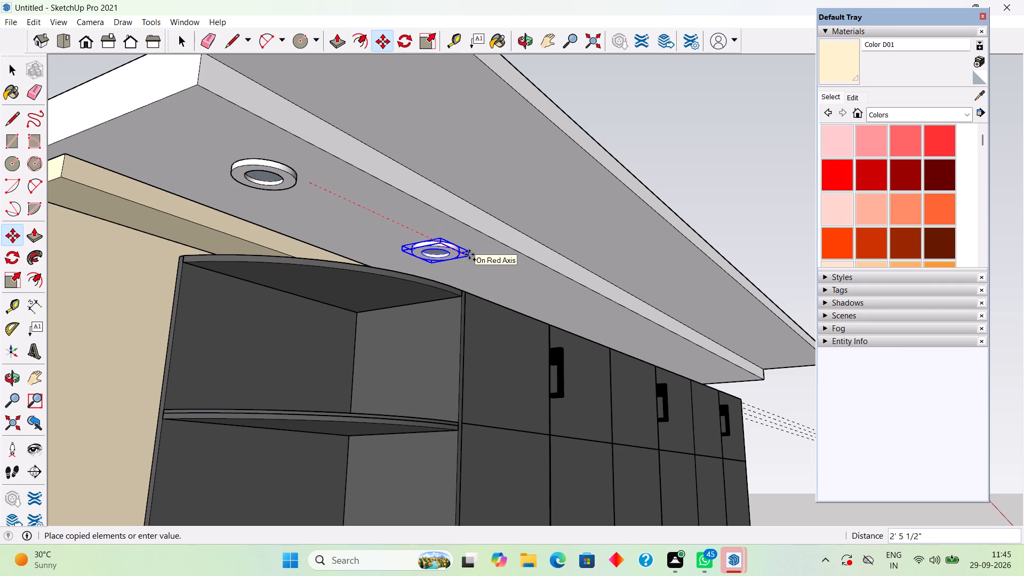
type("4'")
key("Return")
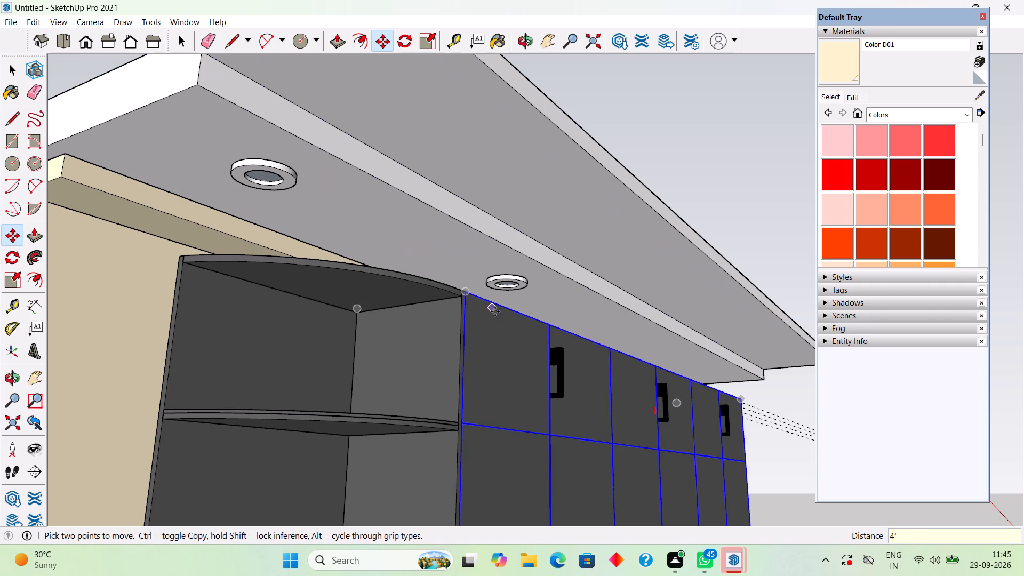
left_click(512, 283)
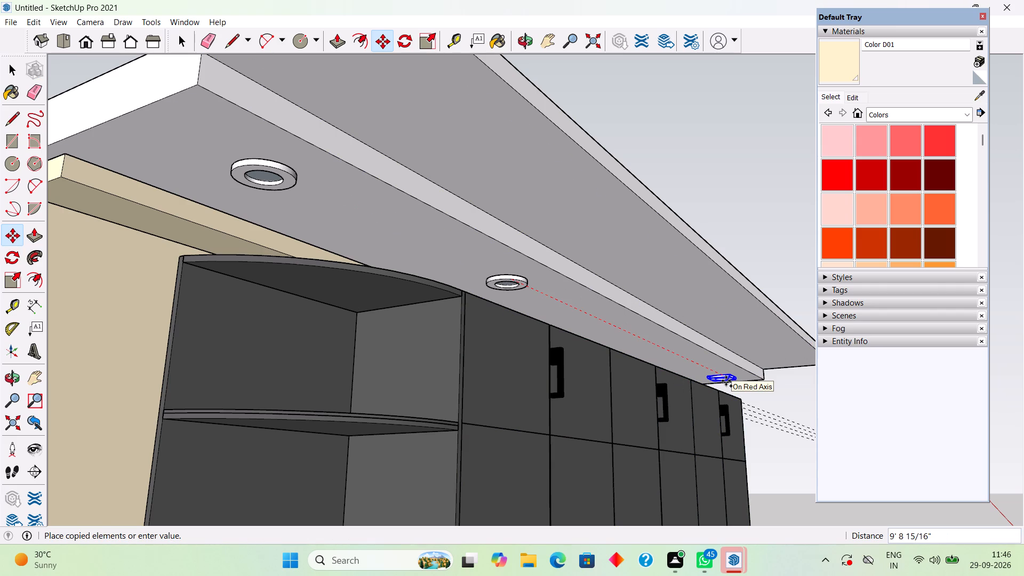
type("4'")
key("Return")
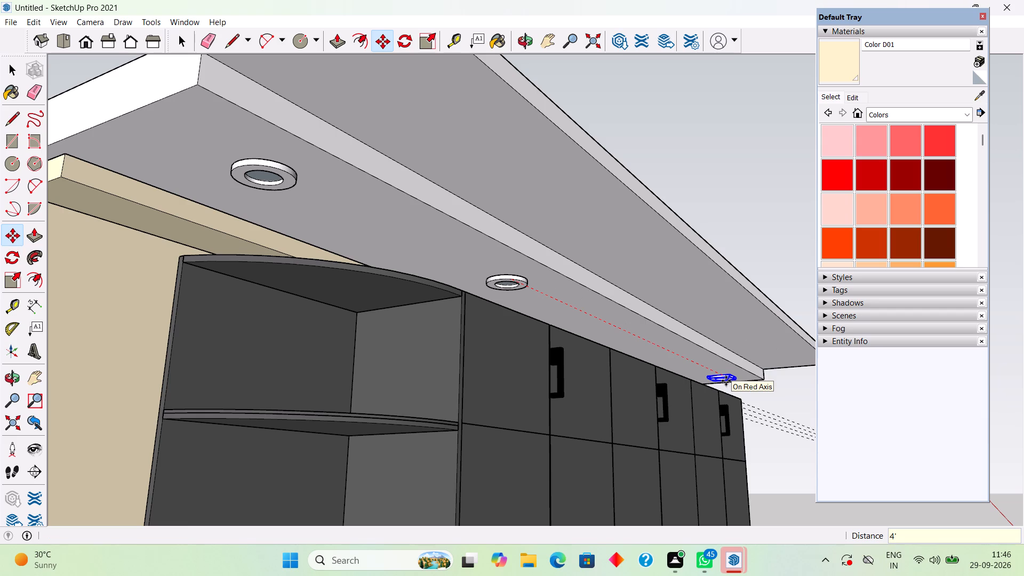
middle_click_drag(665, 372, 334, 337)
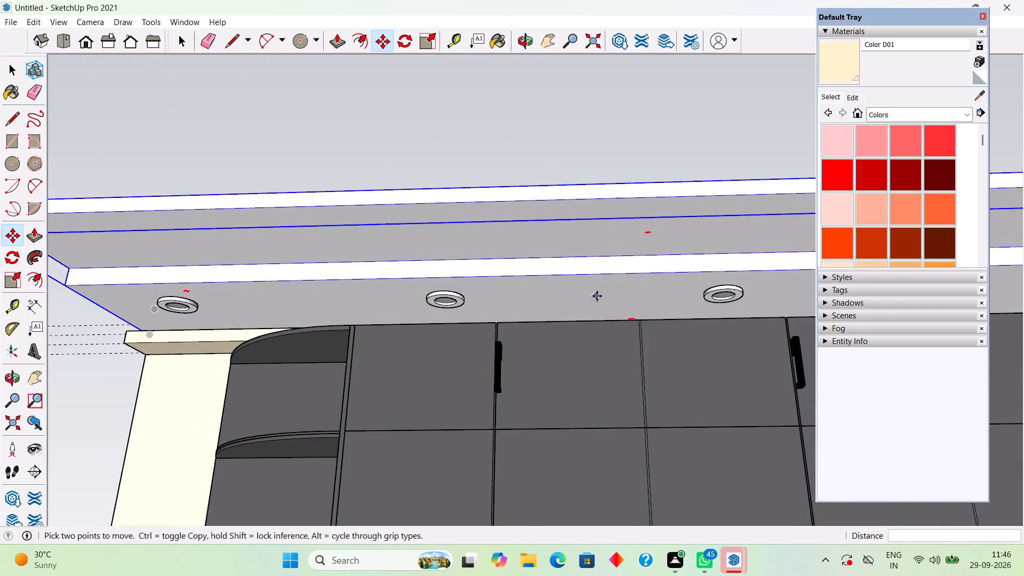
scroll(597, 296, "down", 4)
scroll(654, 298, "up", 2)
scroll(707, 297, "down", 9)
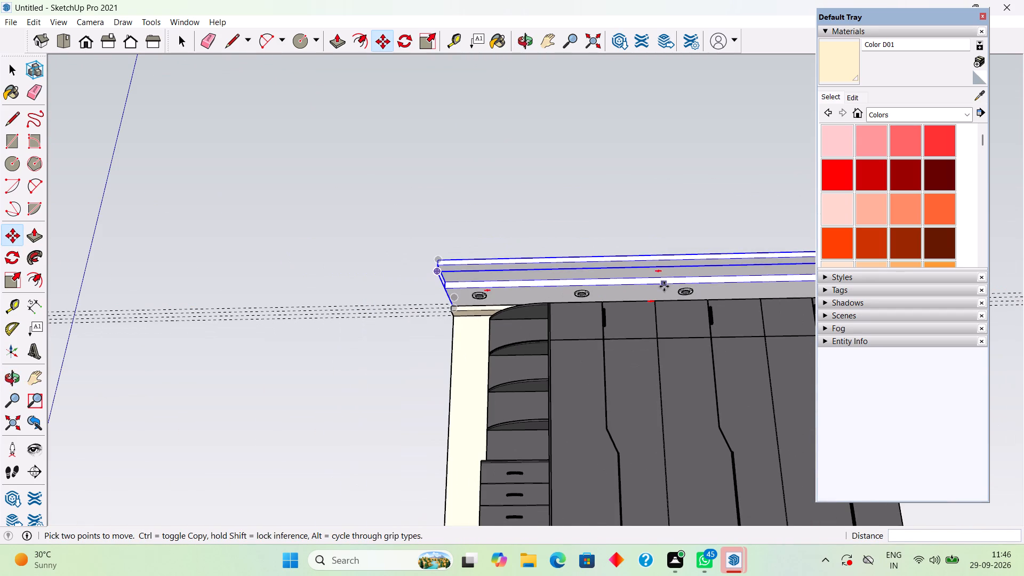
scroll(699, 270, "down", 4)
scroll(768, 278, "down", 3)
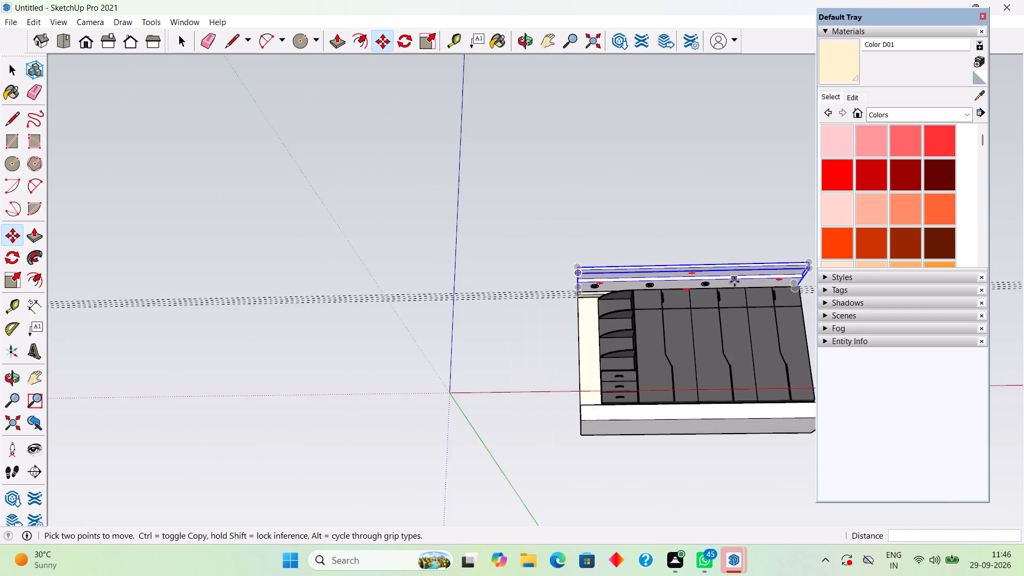
Copy the third light fitting another 4' along the red axis under the slab to add a fourth light.
scroll(731, 283, "down", 3)
scroll(790, 252, "up", 14)
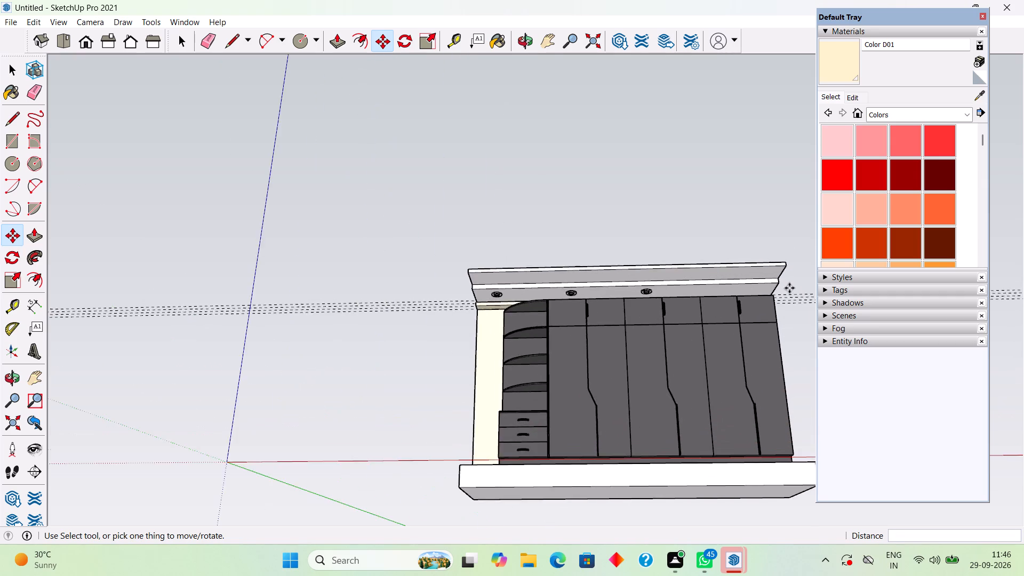
scroll(789, 288, "up", 19)
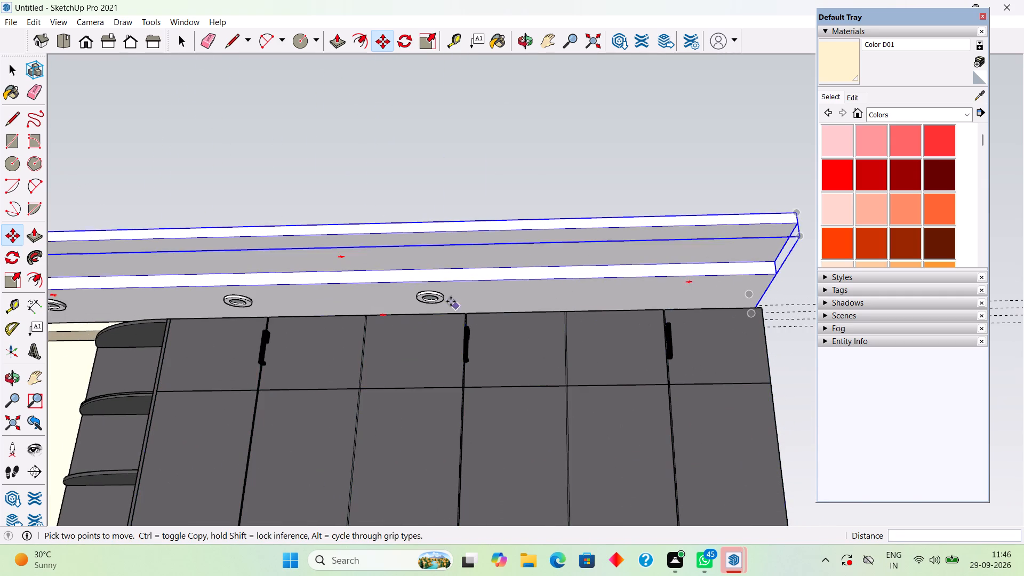
left_click(428, 302)
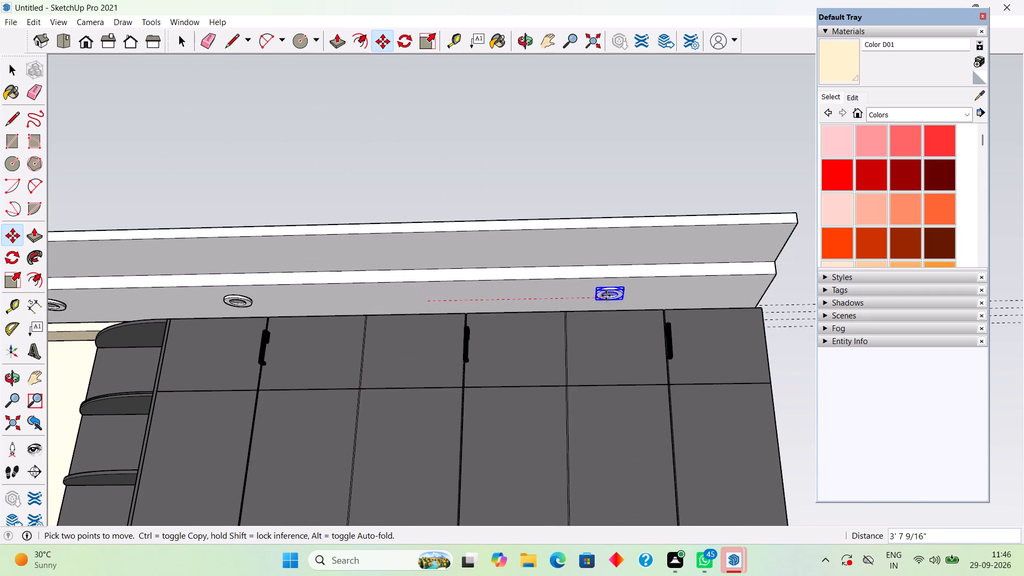
type("4'")
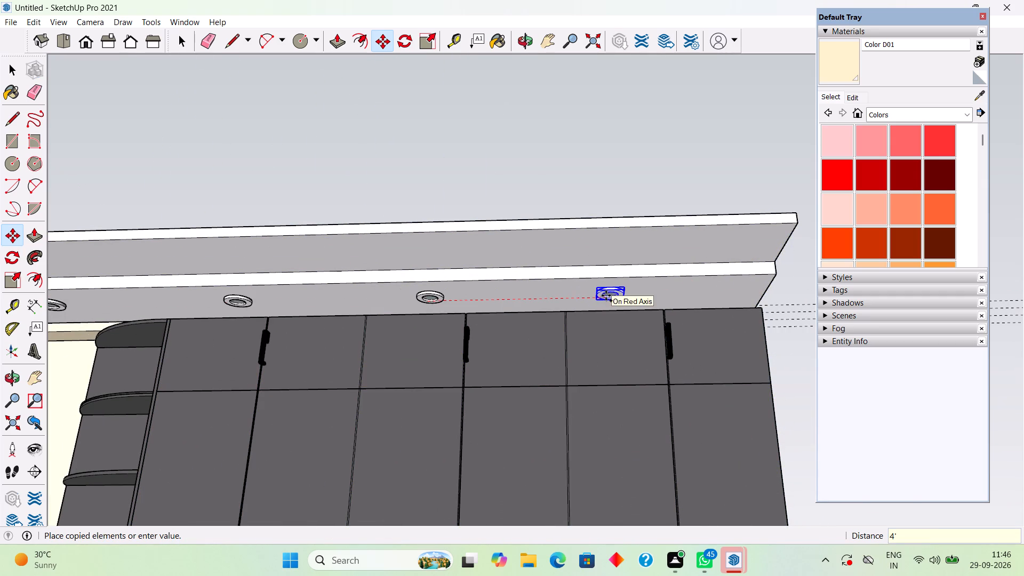
key("Return")
scroll(606, 295, "down", 5)
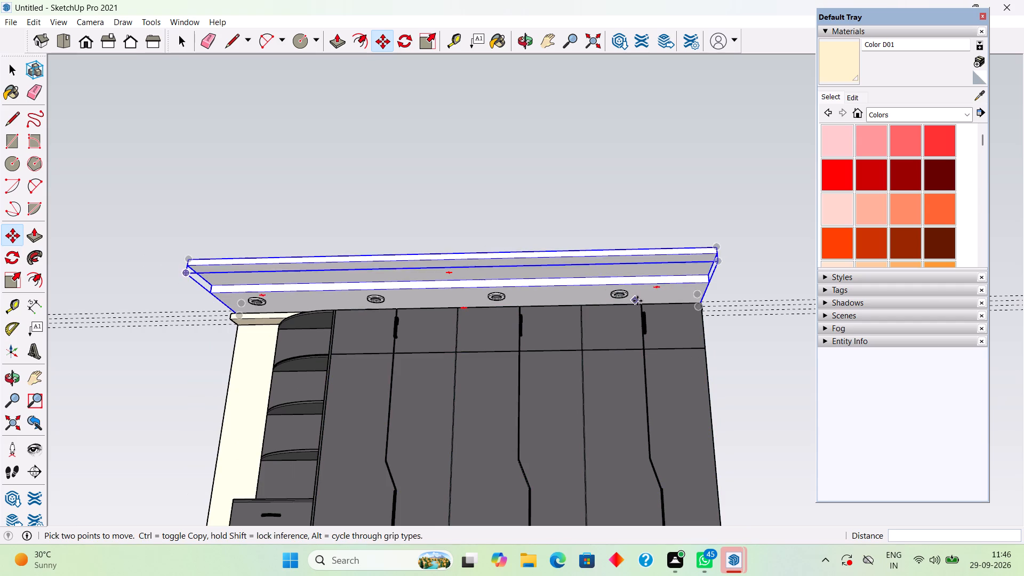
key("space")
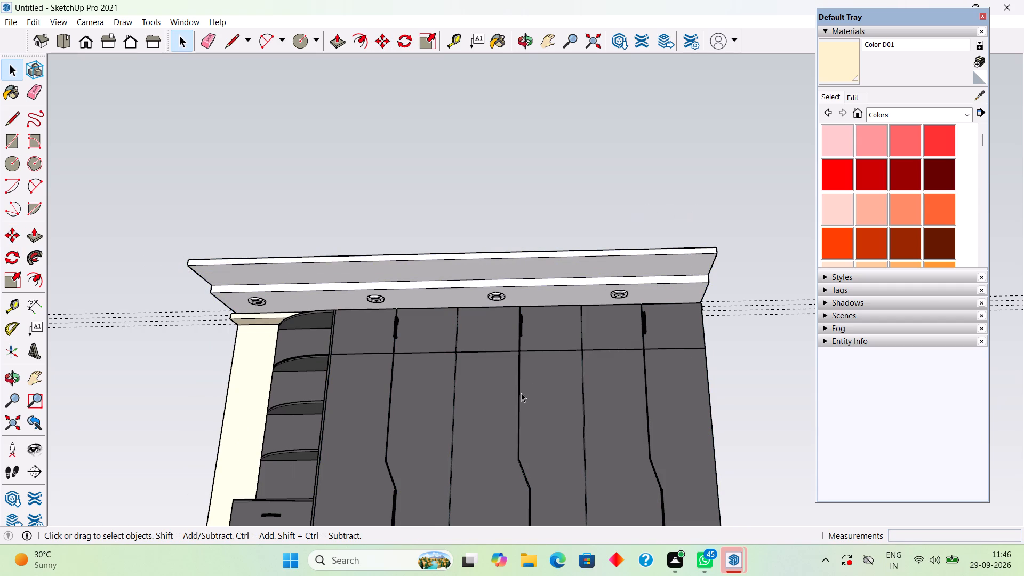
Examine the row of ceiling lights under the slab from below and from the open-shelf end of the wardrobe.
scroll(521, 393, "down", 3)
middle_click_drag(503, 386, 799, 422)
scroll(505, 387, "down", 1)
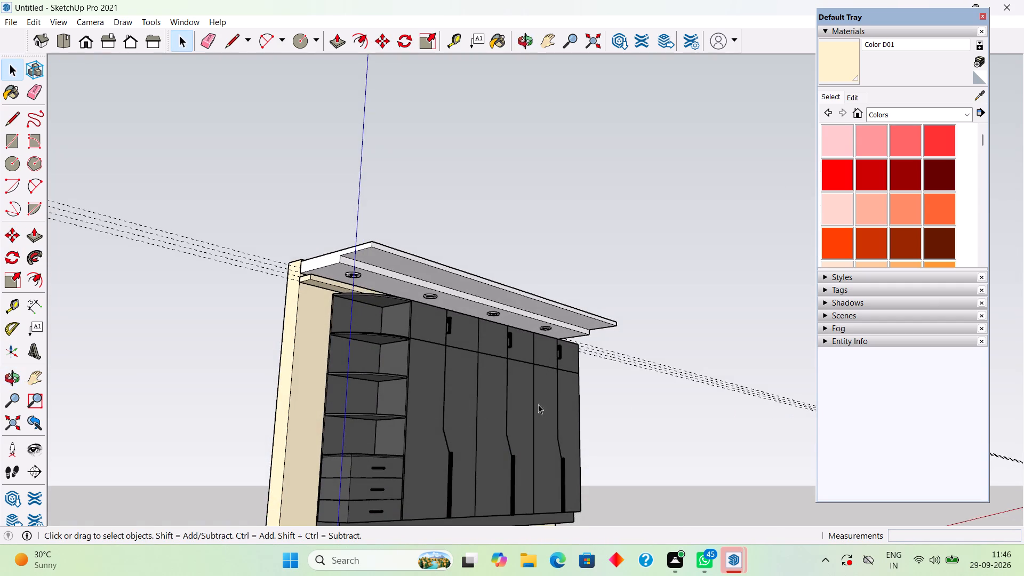
scroll(361, 324, "up", 8)
middle_click_drag(366, 239, 381, 194)
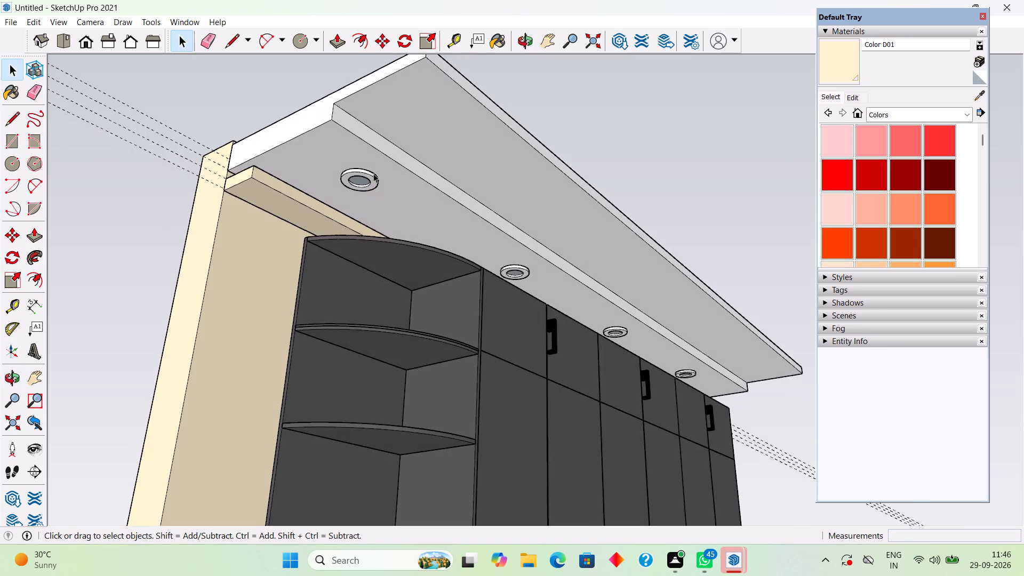
scroll(371, 168, "up", 6)
middle_click_drag(369, 187, 340, 190)
scroll(346, 173, "down", 1)
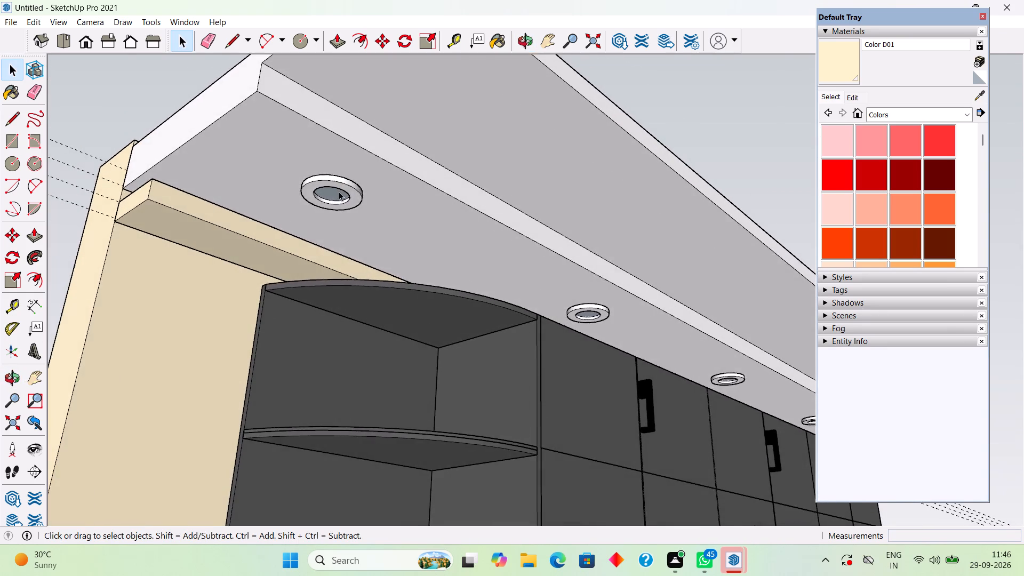
scroll(339, 191, "down", 7)
scroll(675, 305, "up", 3)
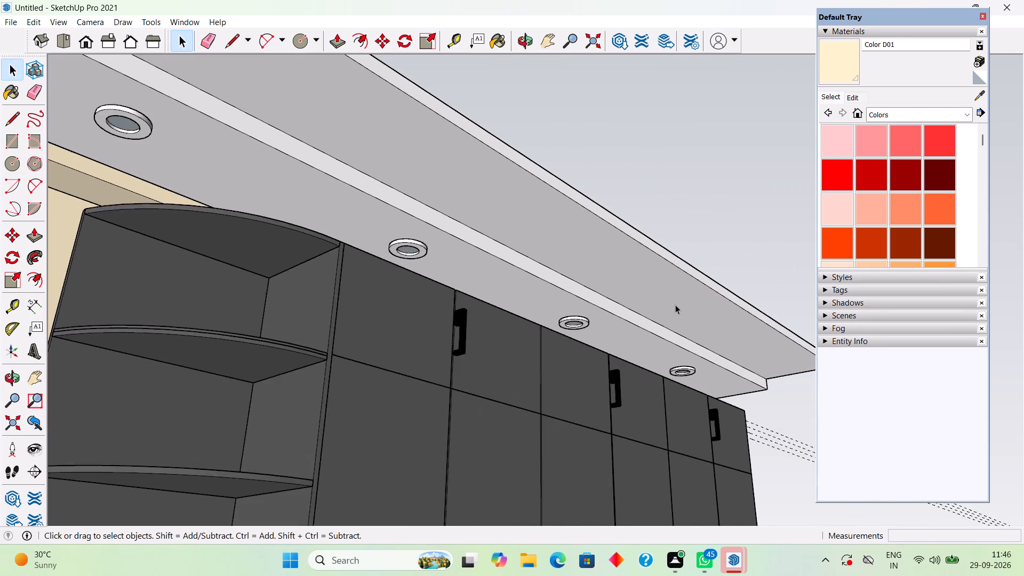
scroll(677, 315, "down", 1)
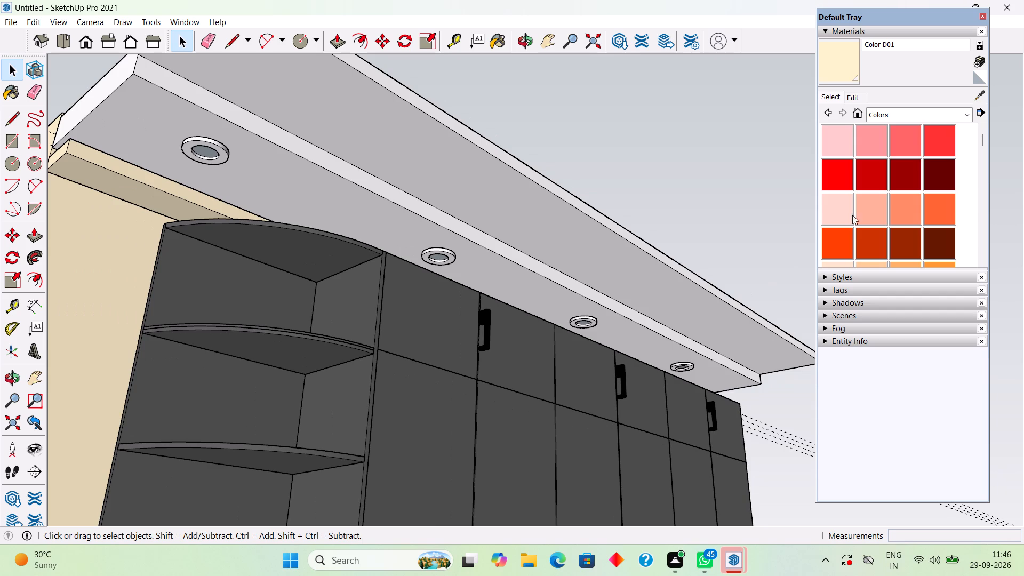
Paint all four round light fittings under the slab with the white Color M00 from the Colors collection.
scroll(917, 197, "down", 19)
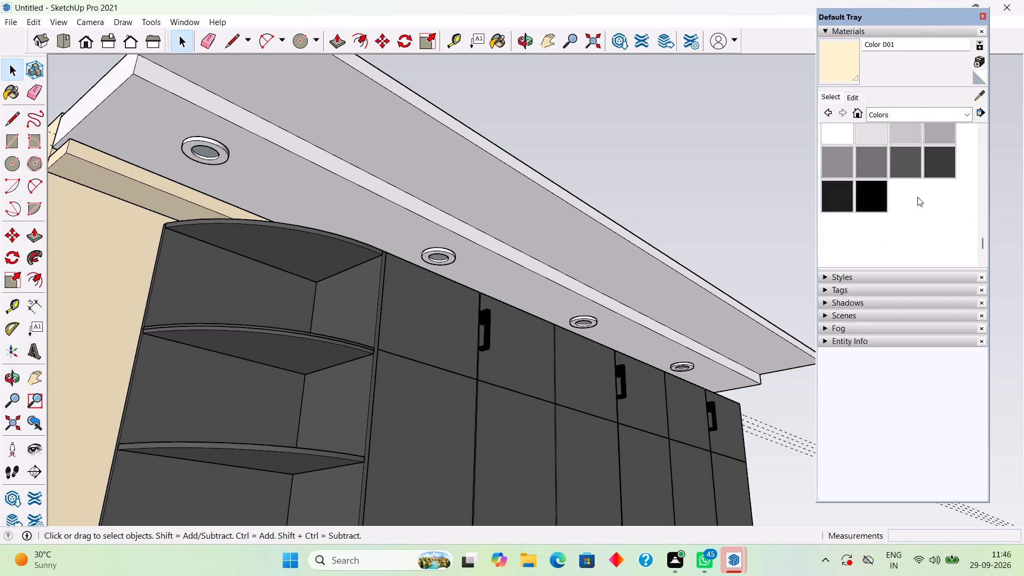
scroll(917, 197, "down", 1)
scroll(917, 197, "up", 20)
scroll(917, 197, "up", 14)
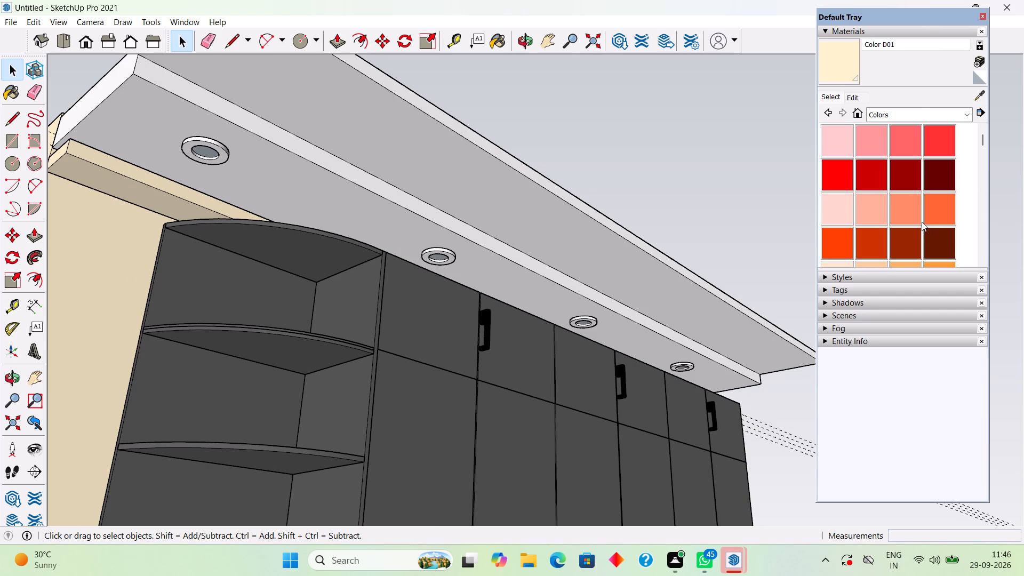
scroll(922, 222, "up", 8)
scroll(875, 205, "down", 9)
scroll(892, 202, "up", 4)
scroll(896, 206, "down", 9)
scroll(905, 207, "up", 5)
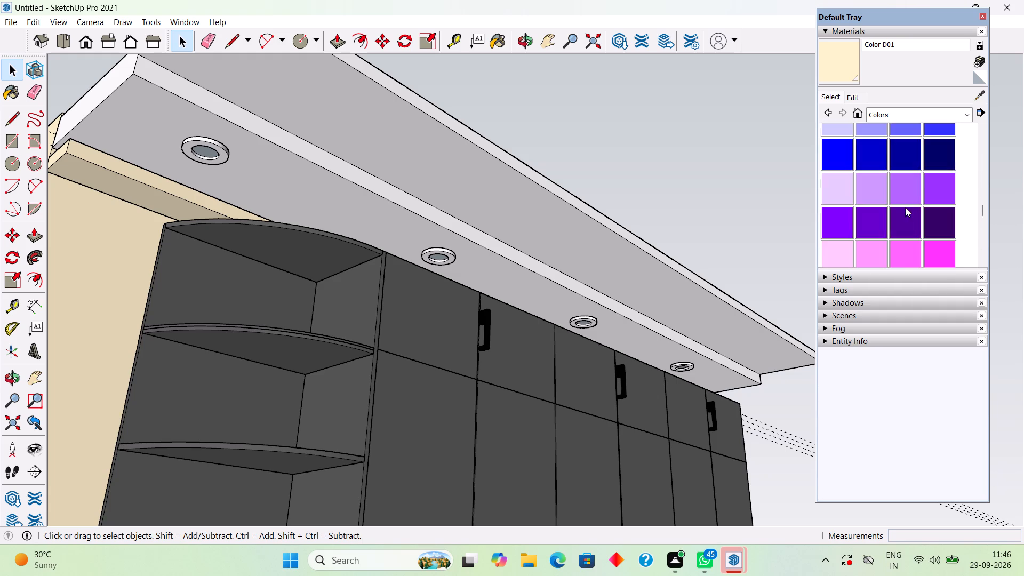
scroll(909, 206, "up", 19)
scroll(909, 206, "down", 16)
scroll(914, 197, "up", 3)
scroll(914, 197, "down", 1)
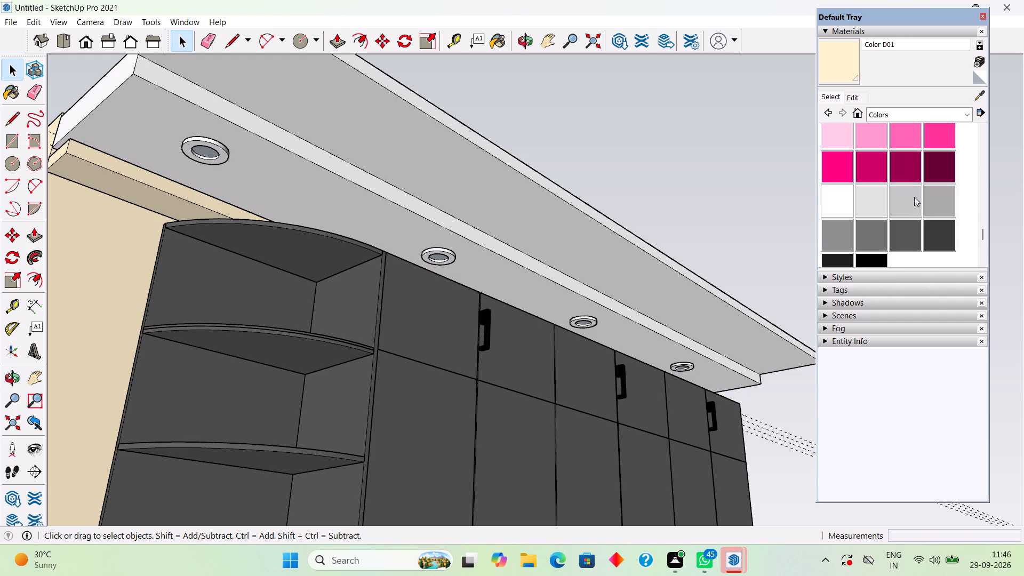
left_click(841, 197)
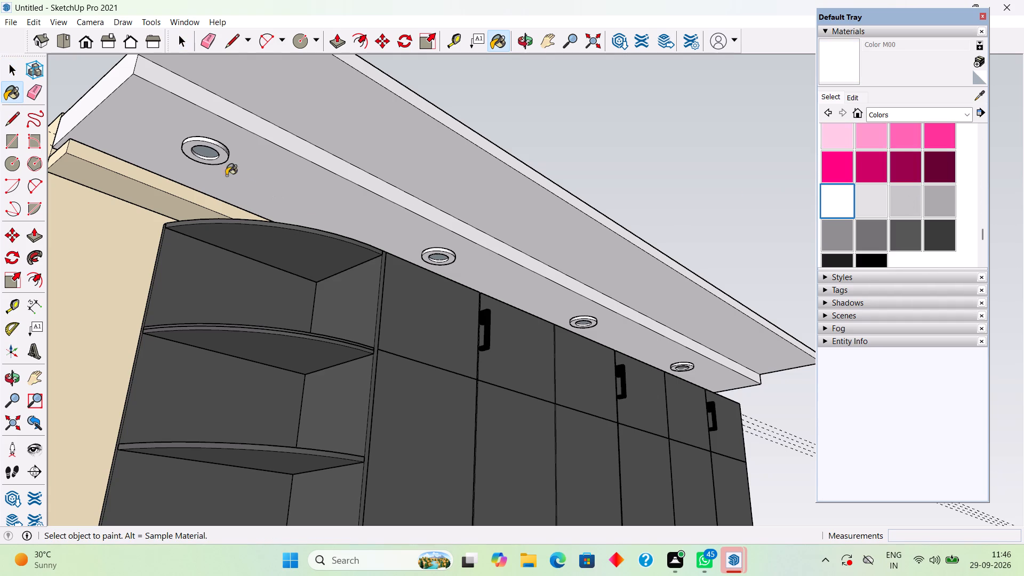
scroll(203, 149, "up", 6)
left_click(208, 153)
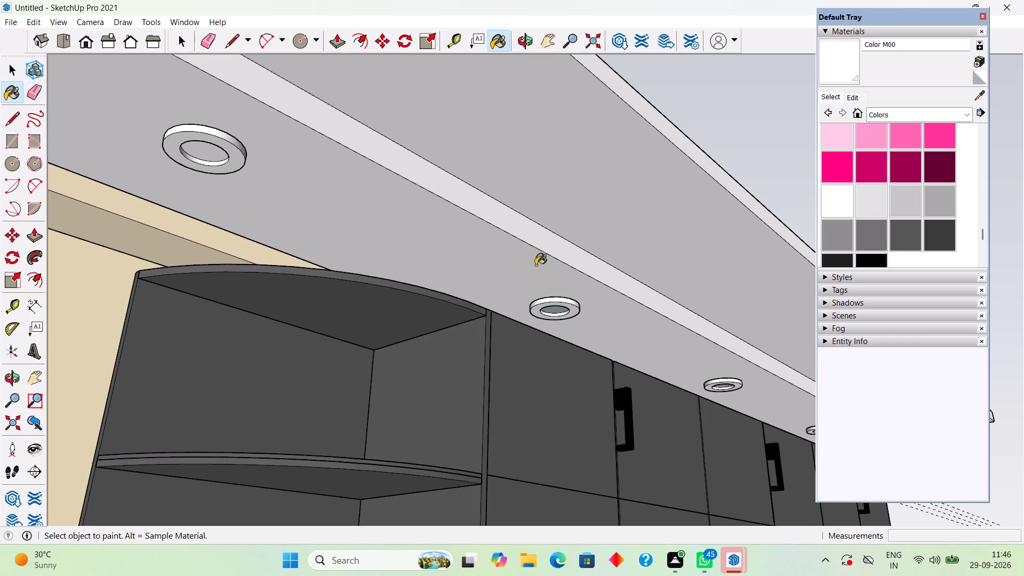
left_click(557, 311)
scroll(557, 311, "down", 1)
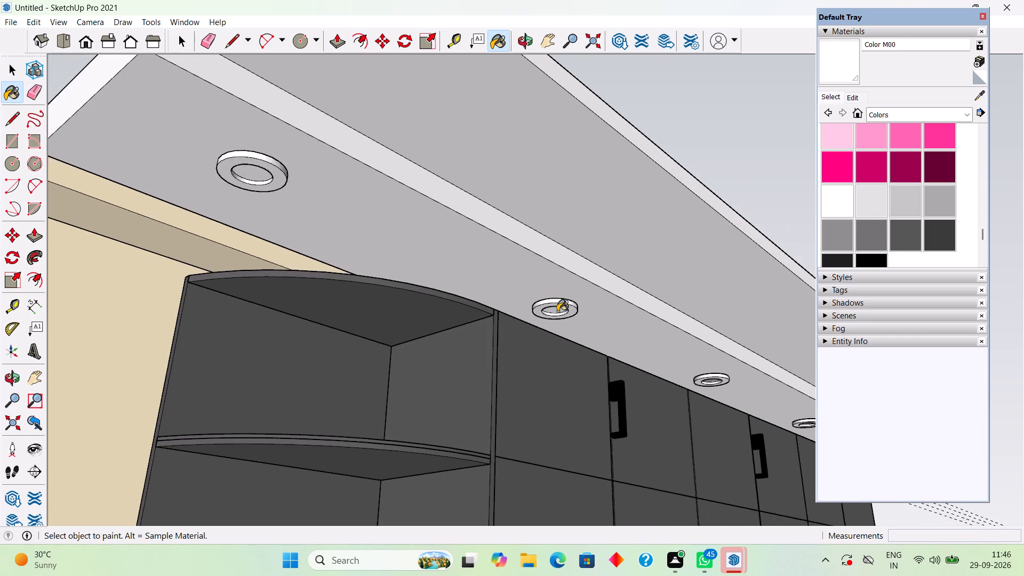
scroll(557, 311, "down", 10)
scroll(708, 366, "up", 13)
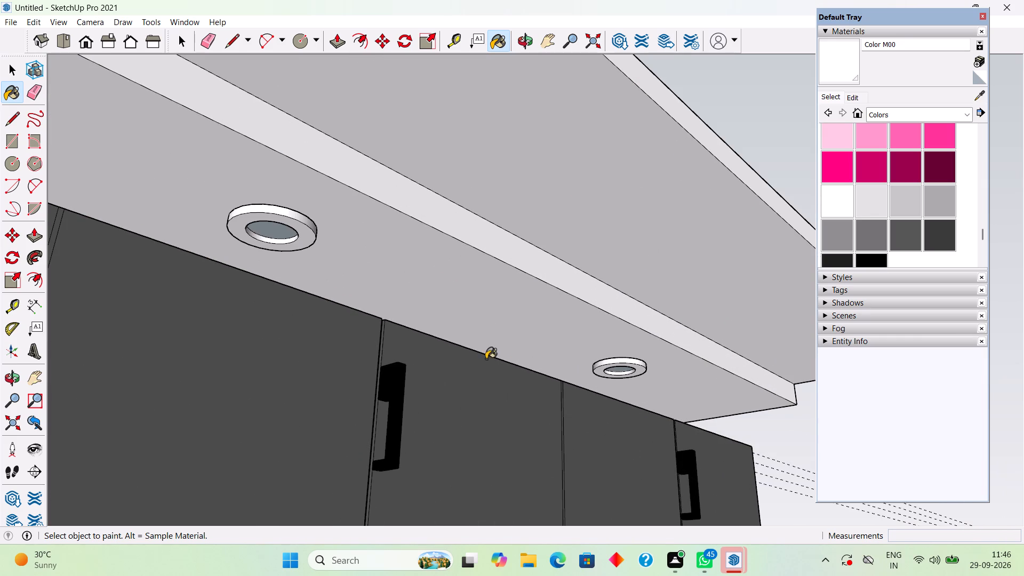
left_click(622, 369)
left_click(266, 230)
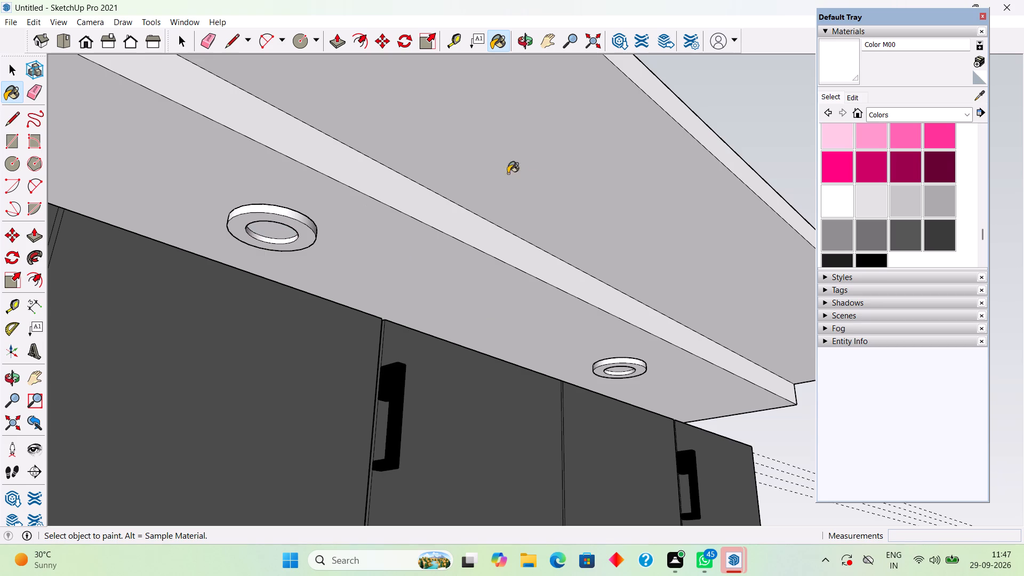
Paint all four round light fittings with Metal Rusted from the Metal material collection.
left_click(894, 114)
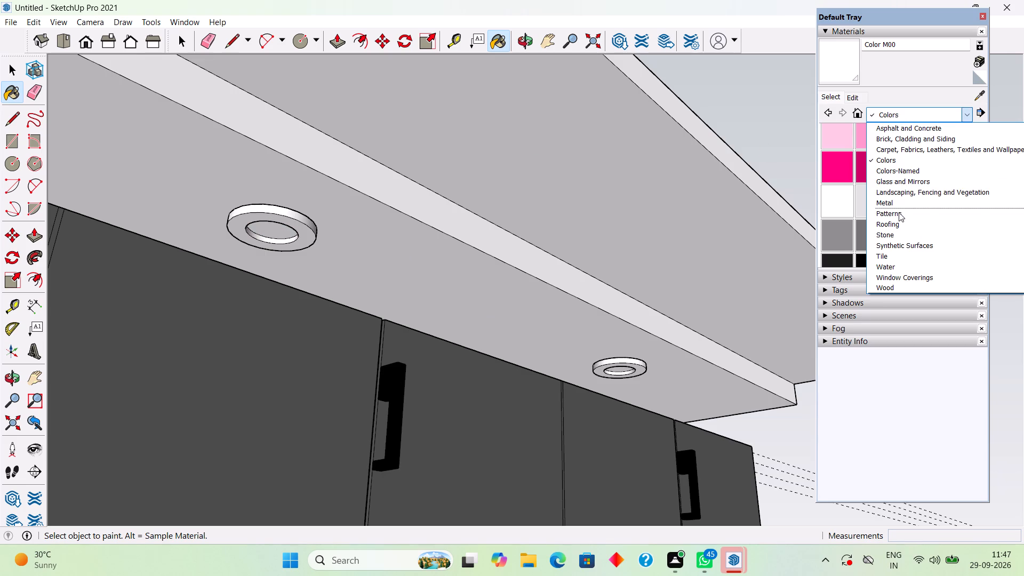
left_click(899, 200)
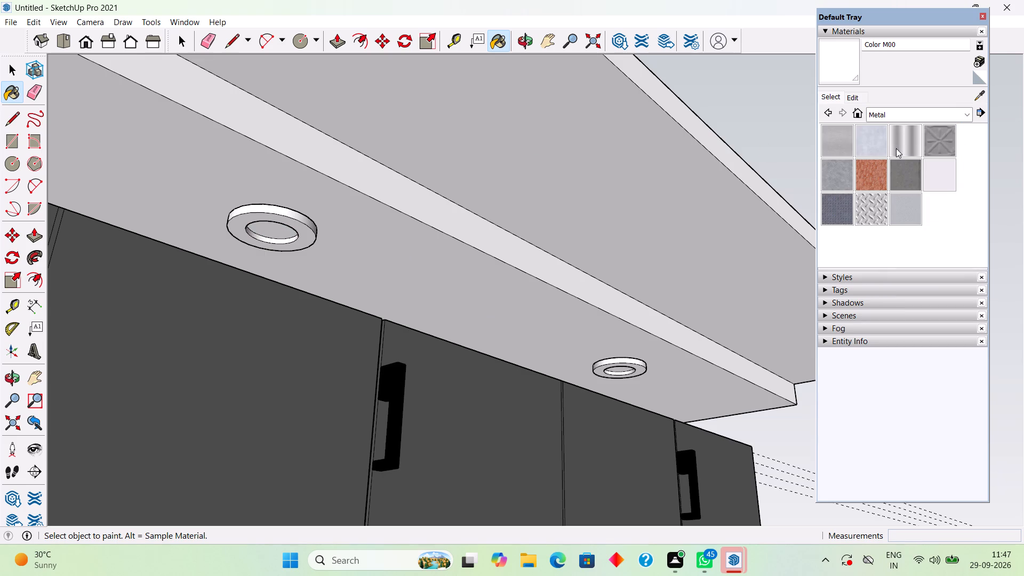
left_click(871, 172)
left_click(636, 364)
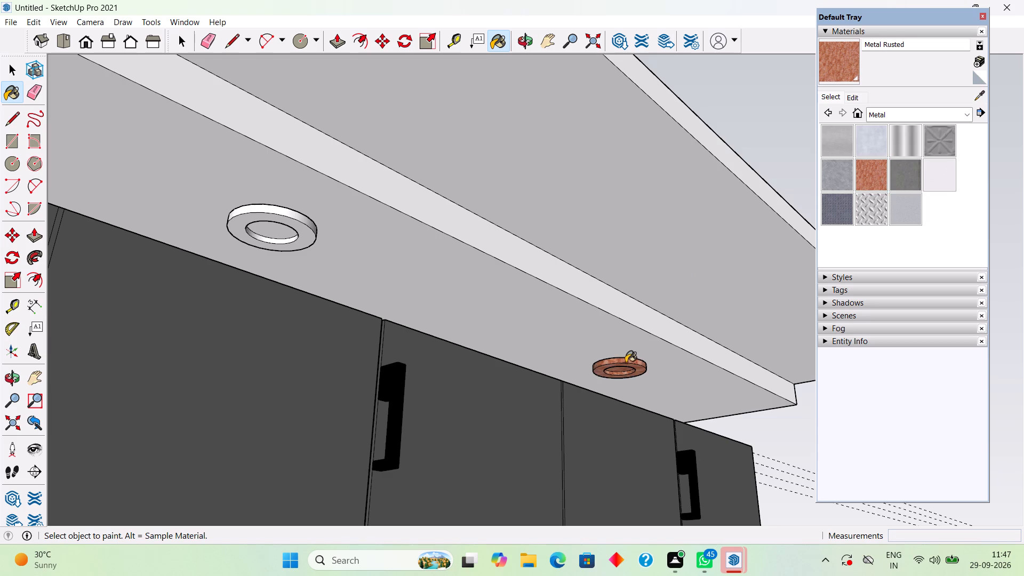
left_click(298, 229)
scroll(195, 226, "down", 7)
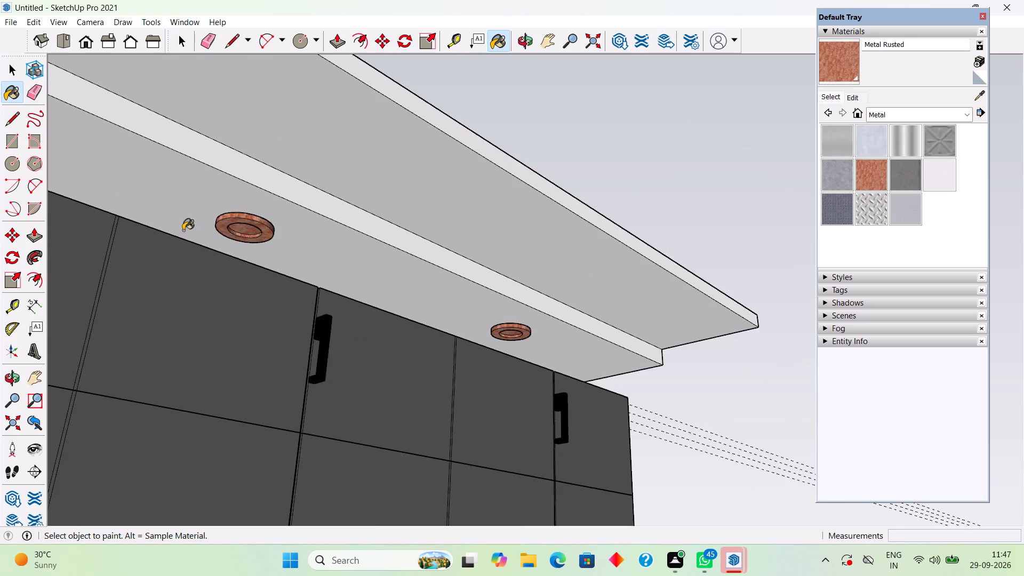
scroll(183, 230, "down", 18)
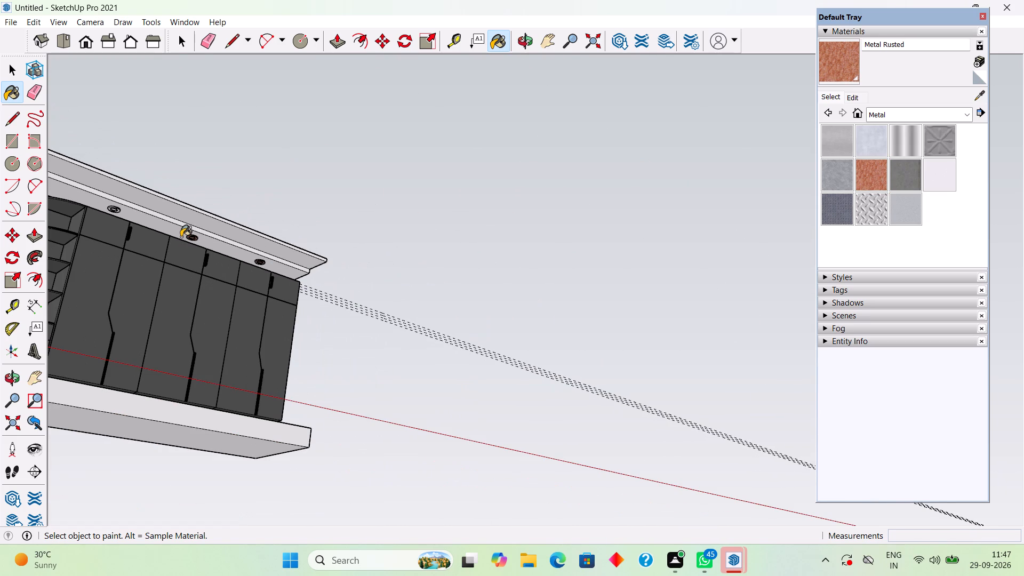
middle_click_drag(181, 237, 545, 243, "shift")
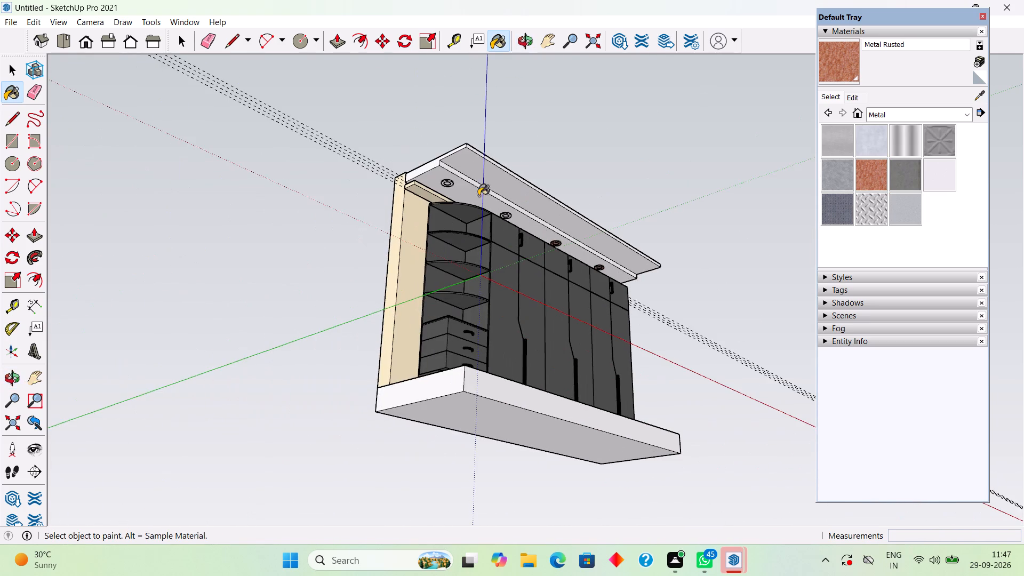
scroll(453, 178, "up", 13)
left_click(442, 196)
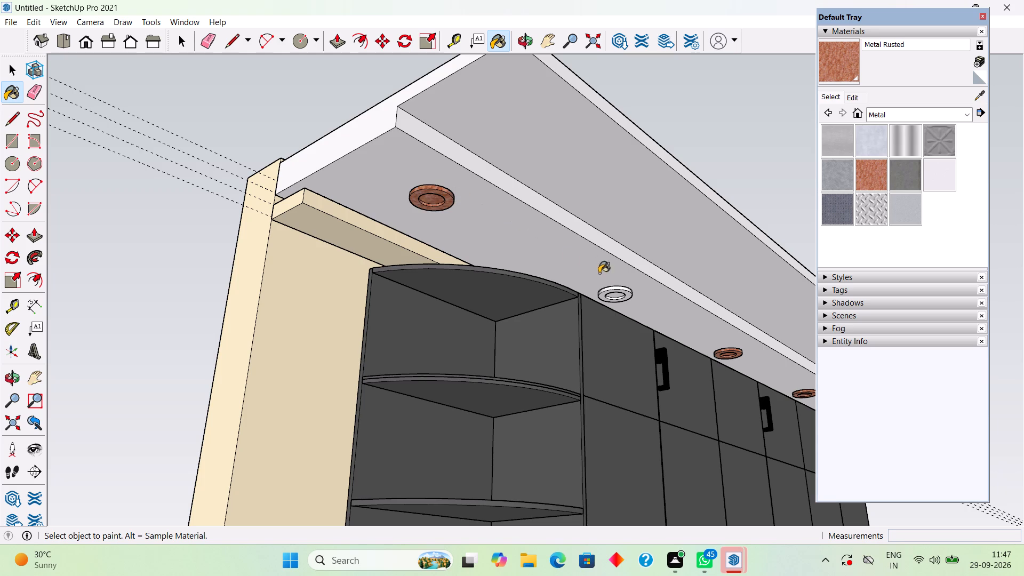
left_click(628, 292)
key("space")
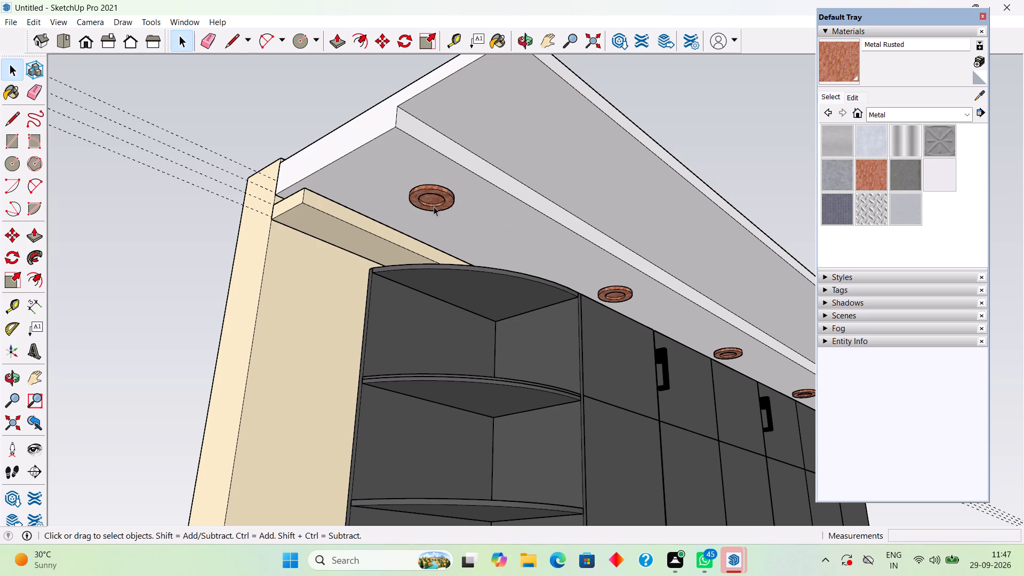
Inside the group of the light nearest the open shelves, paint the inner disc and inner rim with Metal Corrugated Shiny.
double_click(434, 206)
scroll(435, 203, "up", 10)
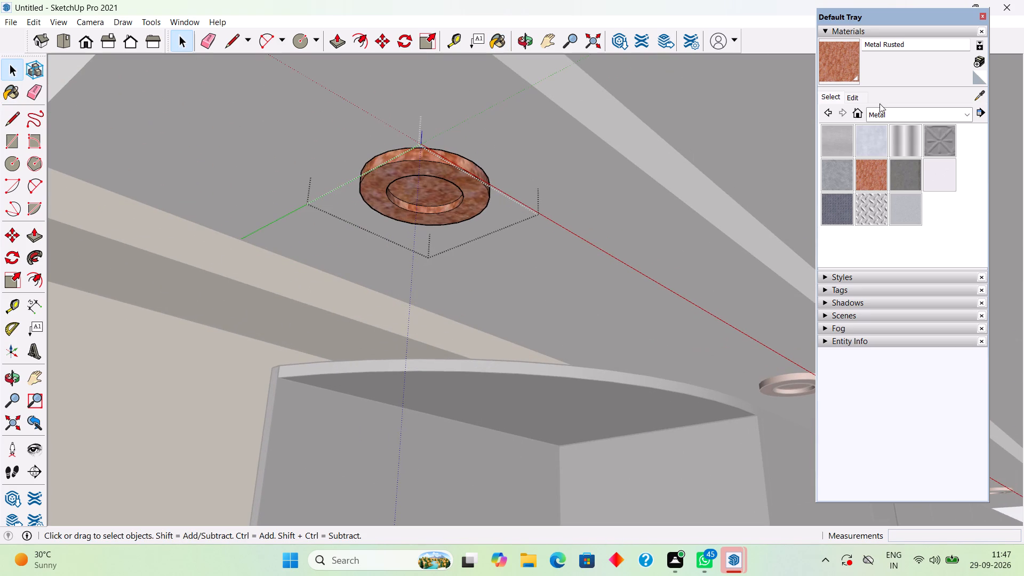
left_click(903, 117)
left_click(905, 117)
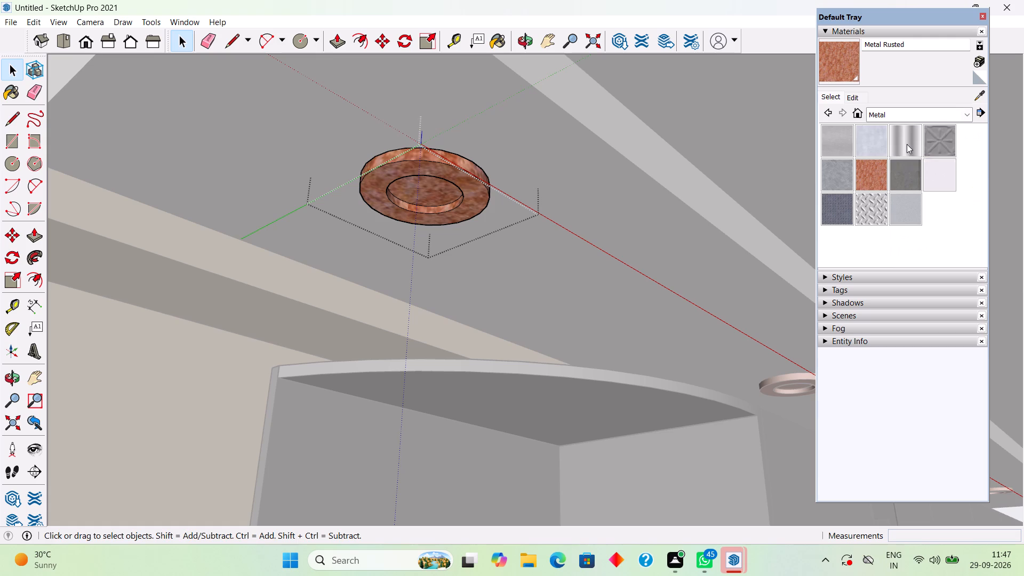
left_click(907, 144)
left_click(441, 188)
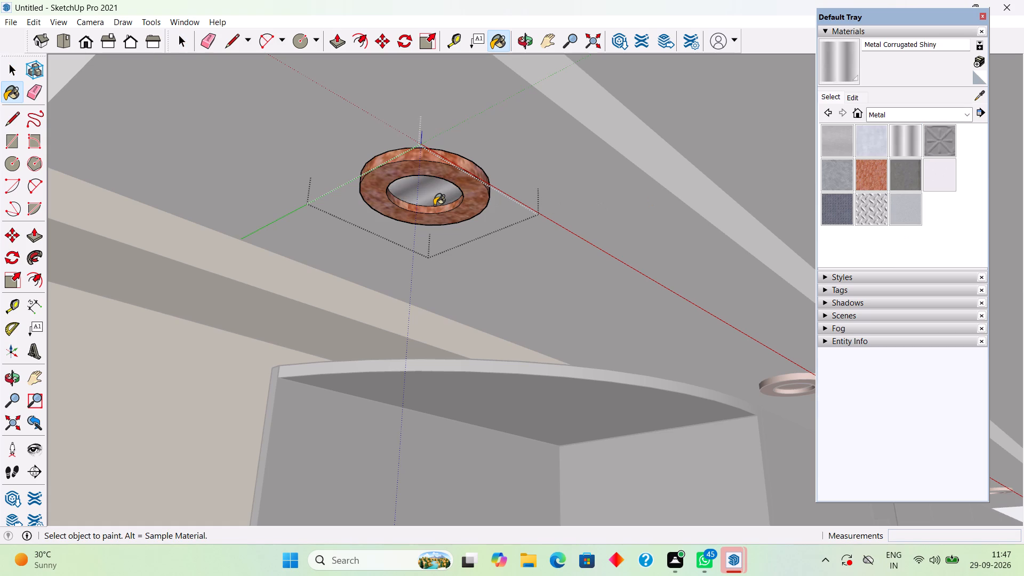
left_click(436, 209)
scroll(441, 203, "down", 4)
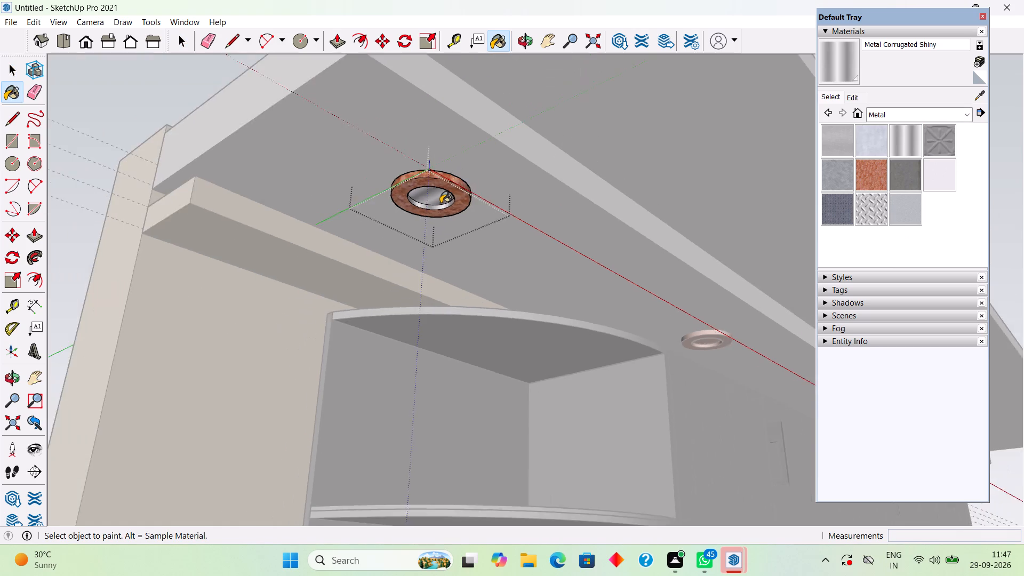
scroll(441, 203, "down", 6)
scroll(669, 300, "up", 5)
key("space")
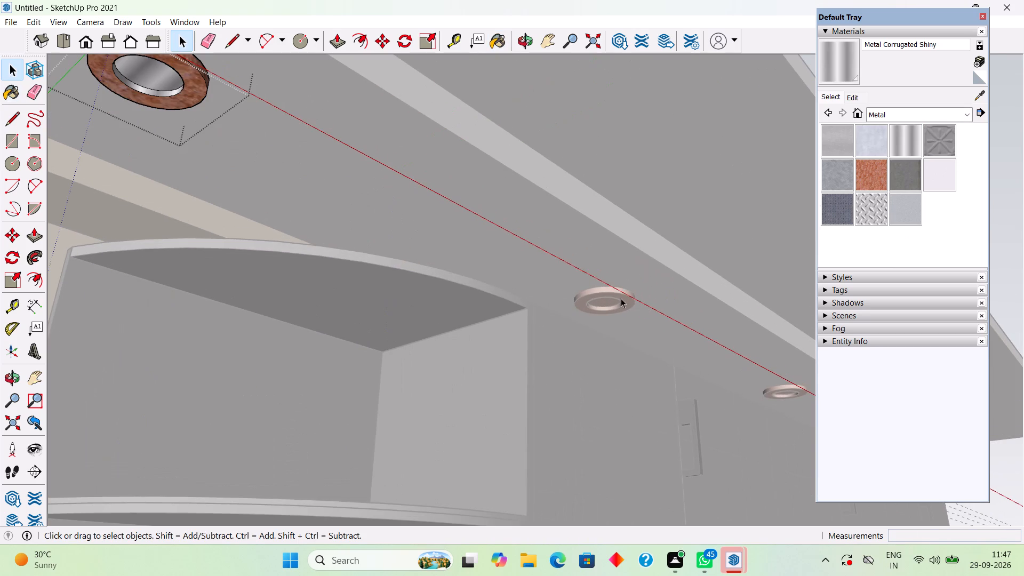
Inside the group of the second light from the open shelves, paint the inner disc with Metal Corrugated Shiny.
triple_click(621, 298)
scroll(550, 307, "up", 7)
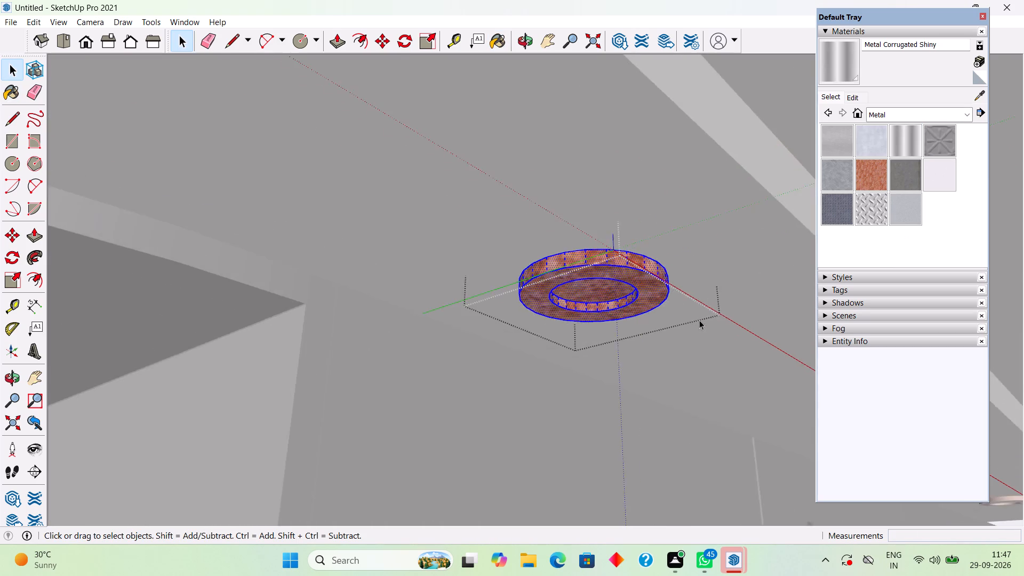
scroll(699, 320, "up", 7)
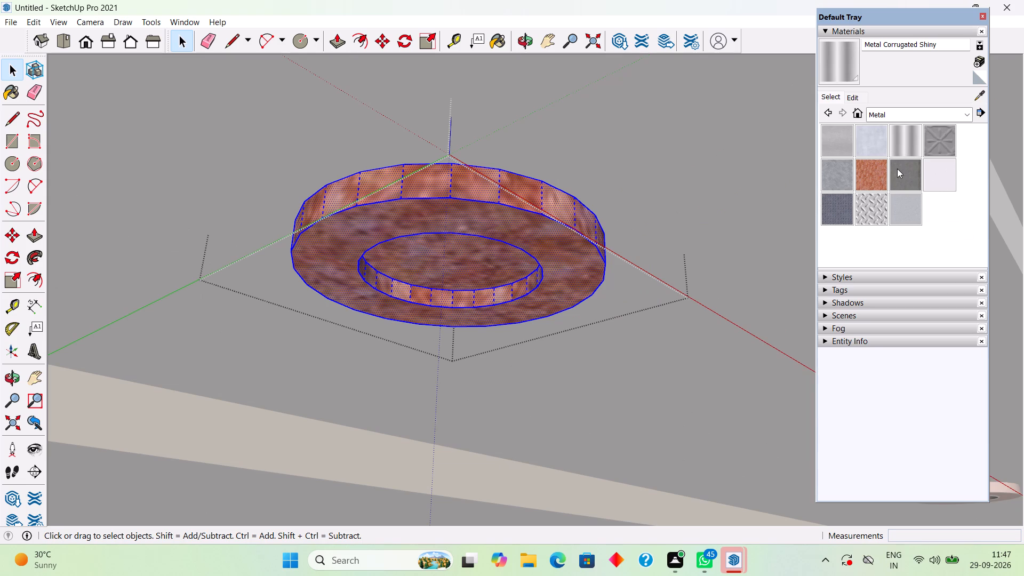
left_click(897, 142)
left_click(459, 276)
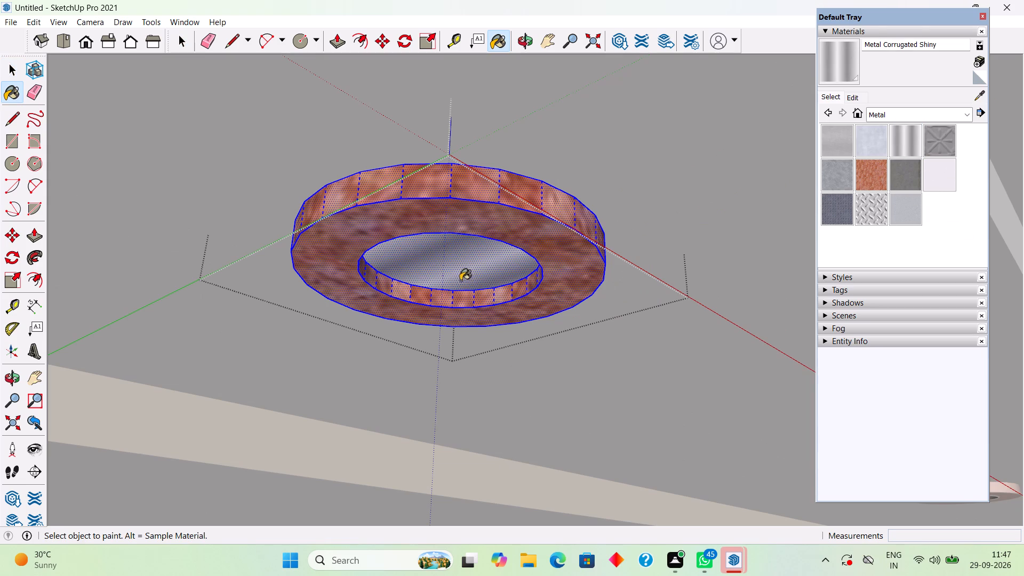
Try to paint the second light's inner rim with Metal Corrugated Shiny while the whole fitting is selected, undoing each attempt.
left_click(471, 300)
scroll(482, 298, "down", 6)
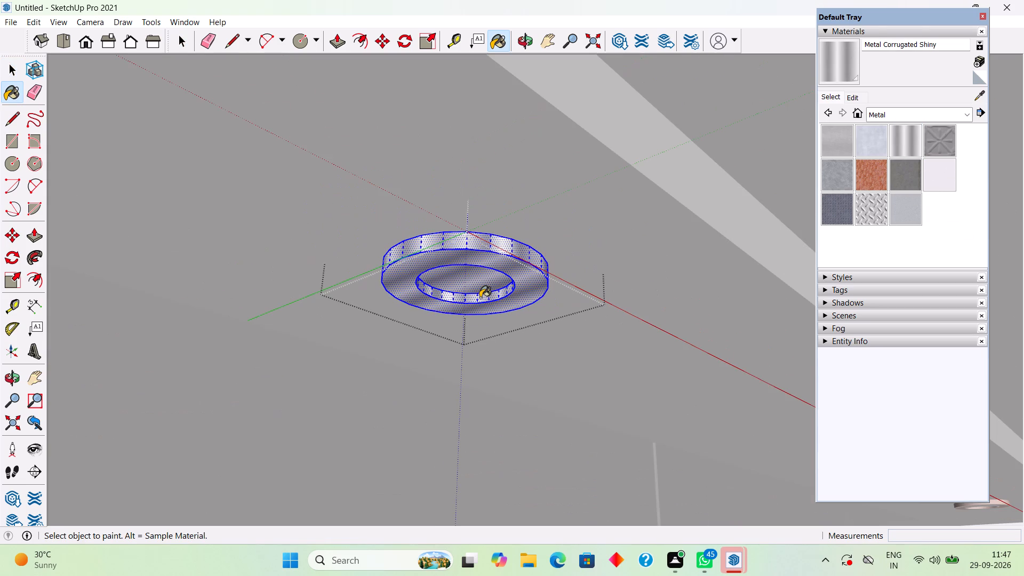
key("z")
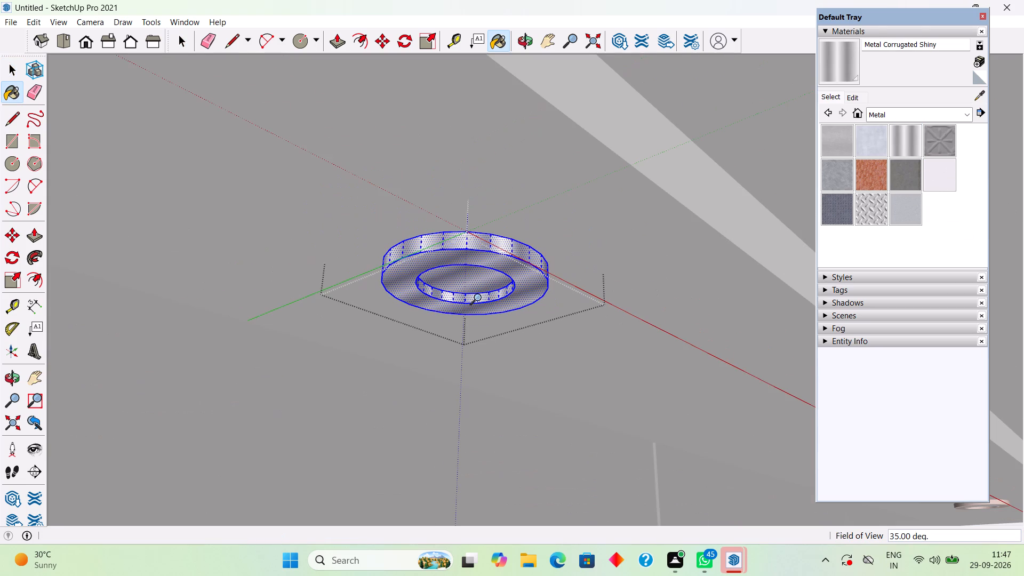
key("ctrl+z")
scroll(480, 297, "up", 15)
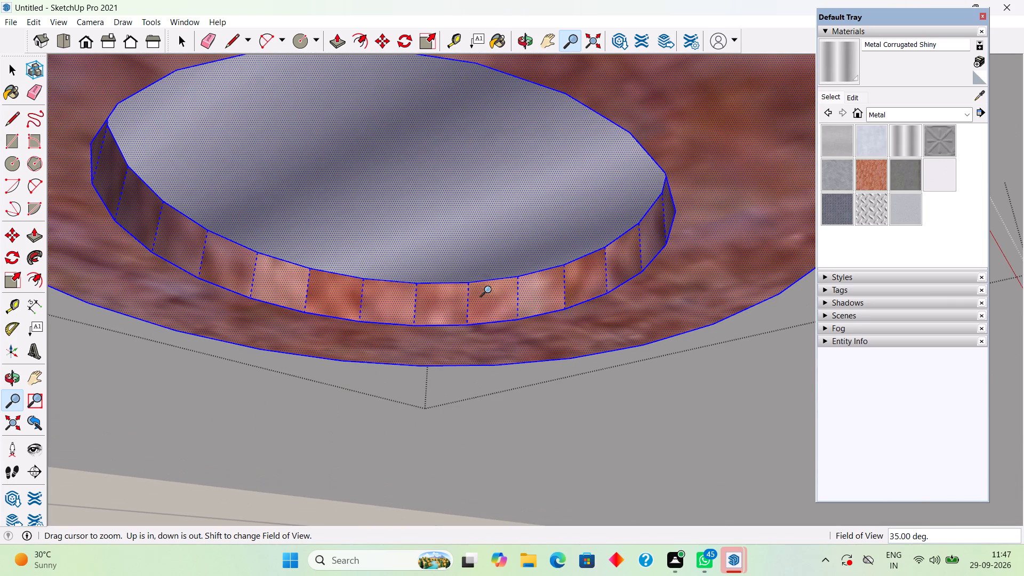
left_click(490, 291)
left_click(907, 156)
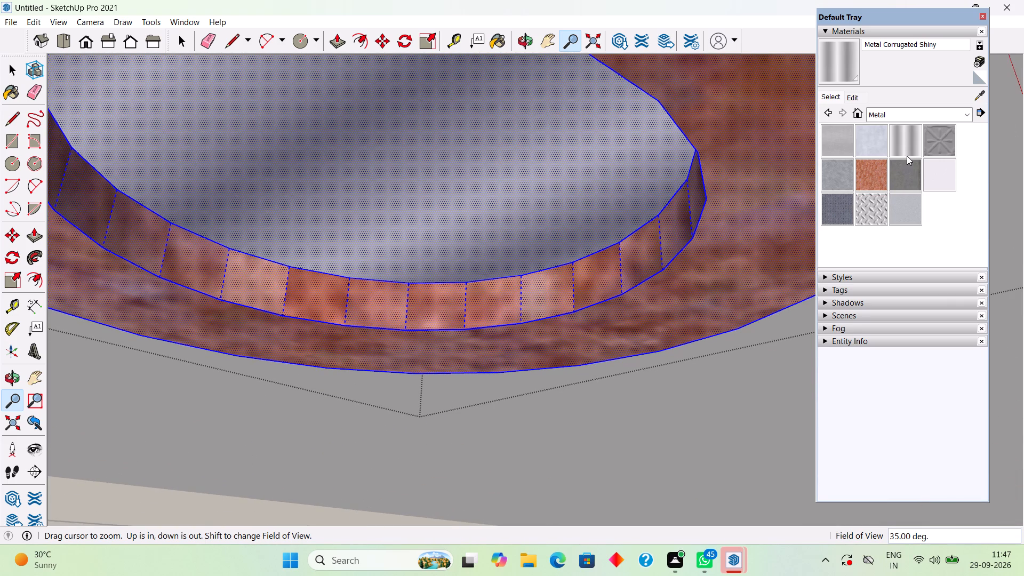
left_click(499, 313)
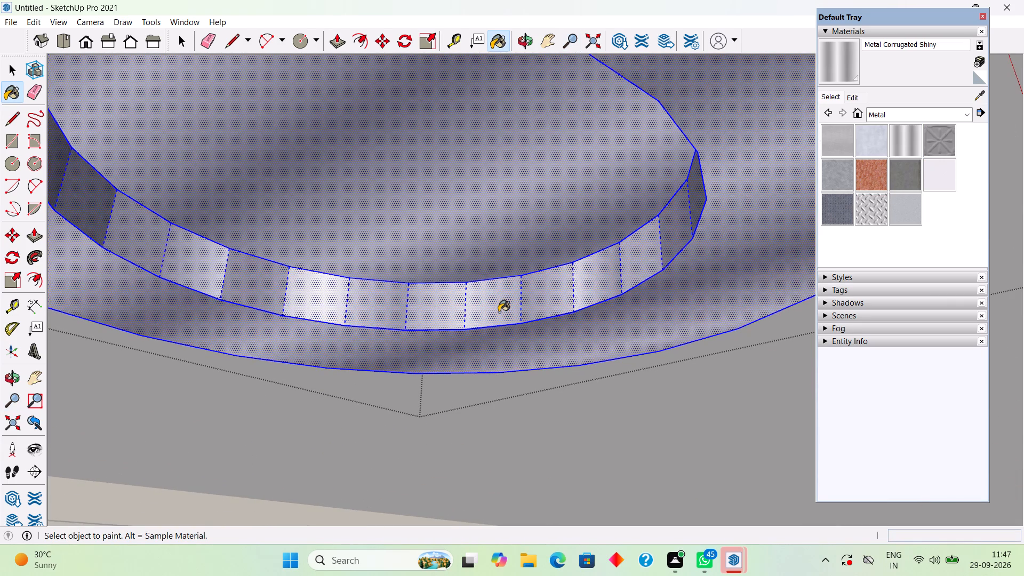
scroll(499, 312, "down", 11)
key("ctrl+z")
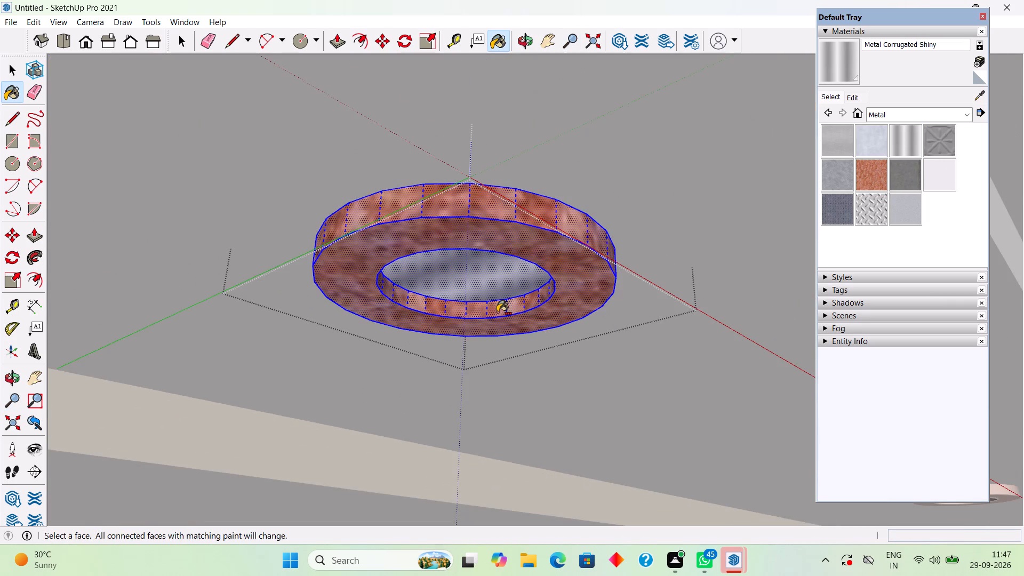
Clear the selection, reopen the second light's group and paint only its inner rim with Metal Corrugated Shiny.
scroll(499, 313, "down", 18)
key("space")
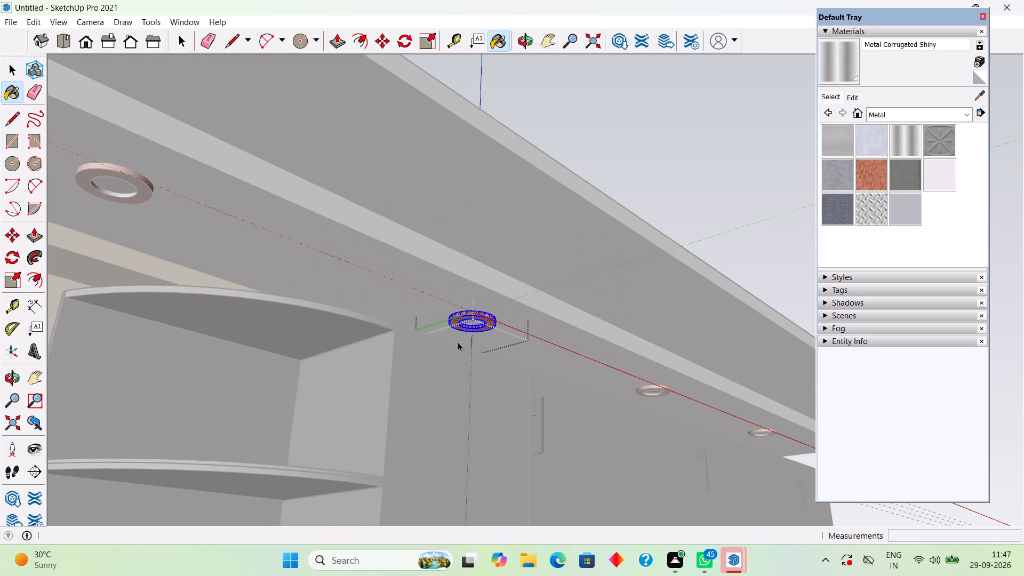
key("space")
left_click(553, 141)
scroll(420, 421, "up", 6)
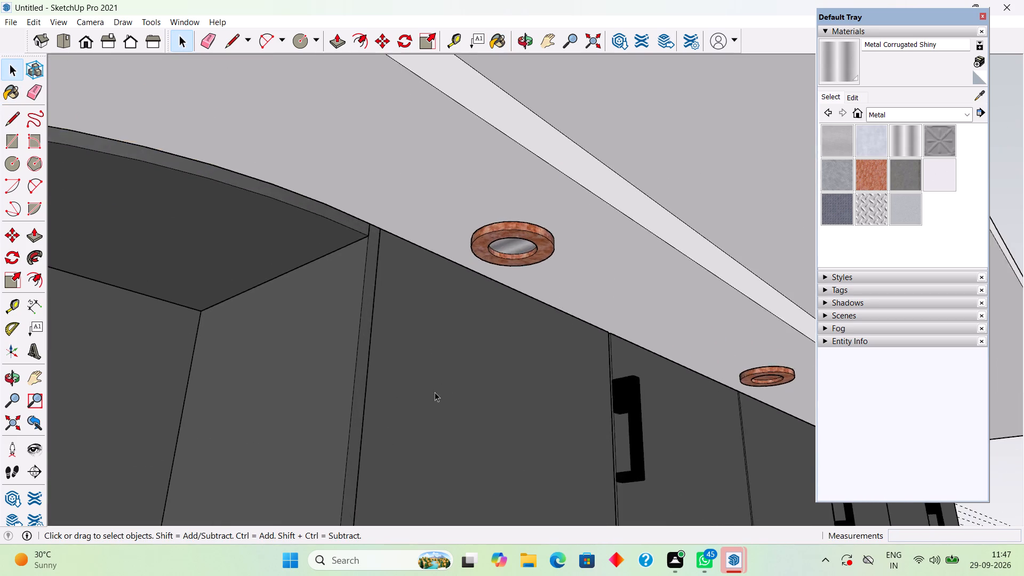
scroll(435, 392, "up", 5)
double_click(561, 186)
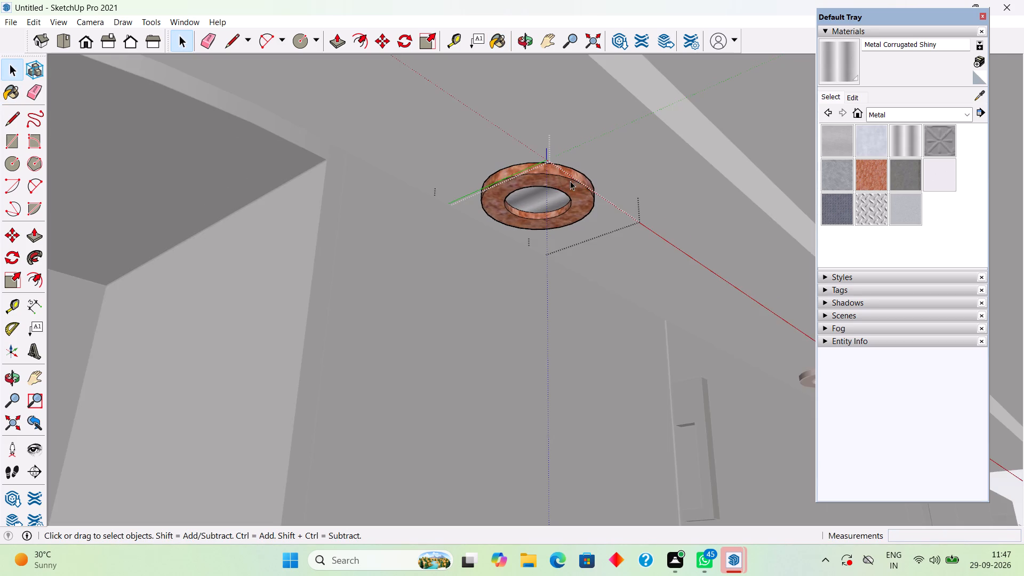
scroll(570, 181, "up", 6)
left_click(867, 136)
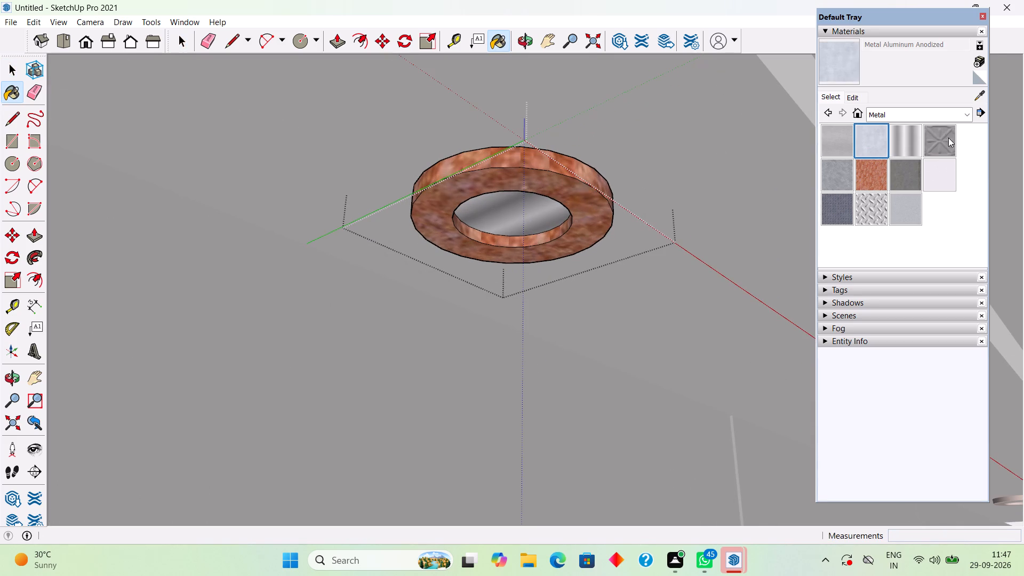
left_click(916, 145)
left_click(497, 244)
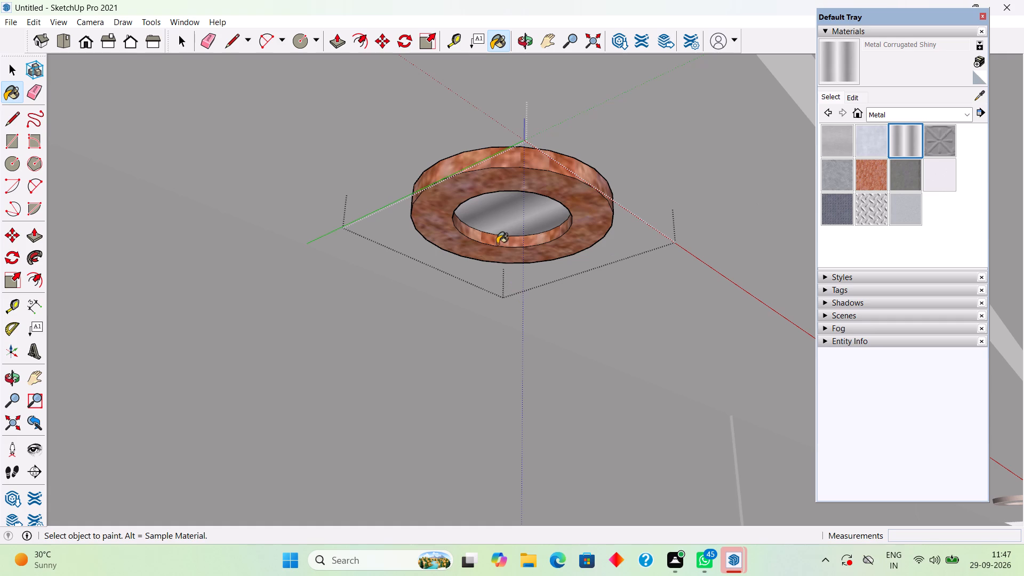
Inside the group of the light farthest from the open shelves, paint the inner disc and inner rim with Metal Corrugated Shiny.
scroll(497, 244, "down", 19)
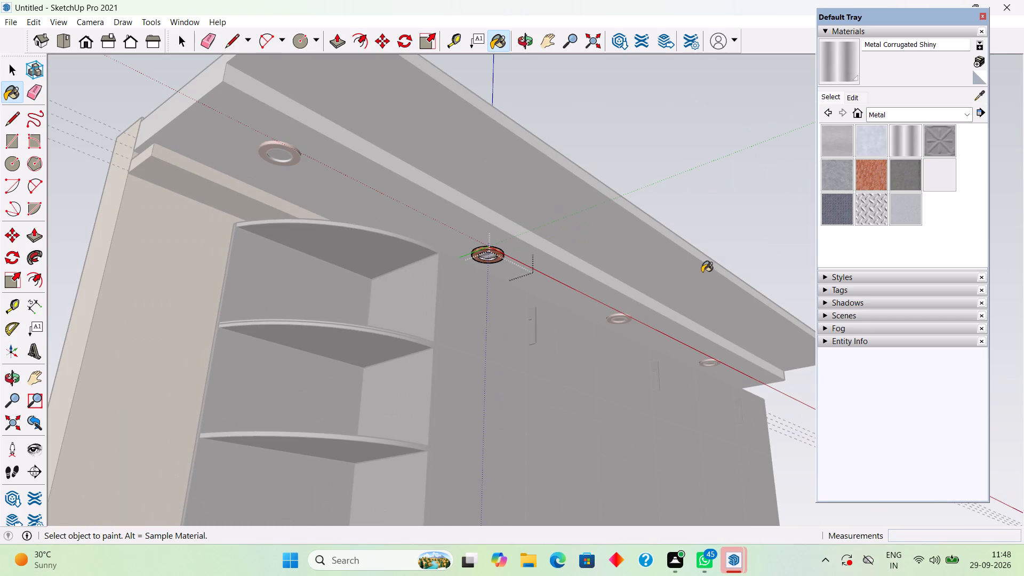
scroll(762, 337, "up", 10)
key("space")
double_click(606, 380)
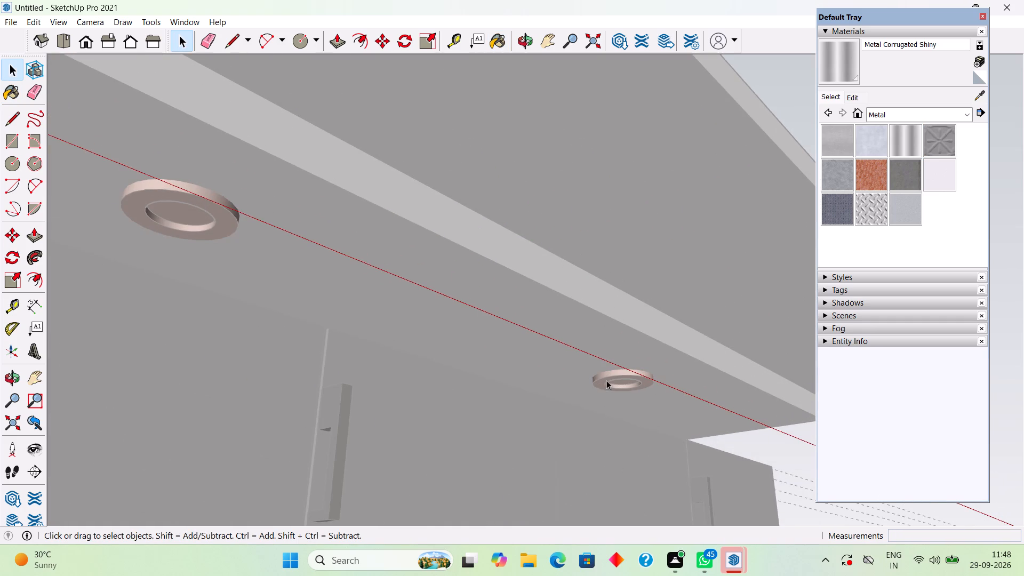
scroll(605, 379, "up", 14)
middle_click_drag(619, 386, 587, 296)
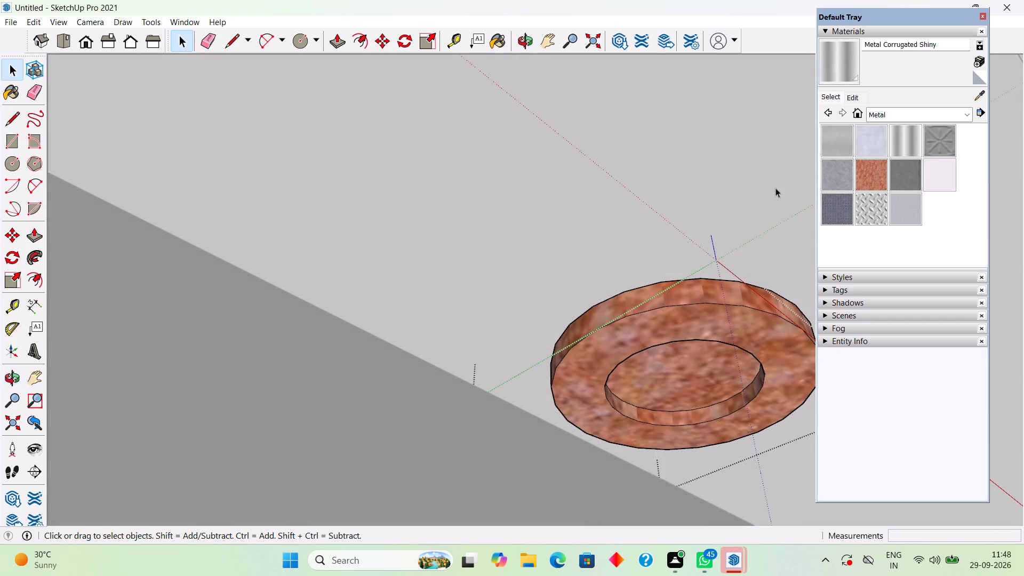
left_click(914, 129)
left_click(695, 389)
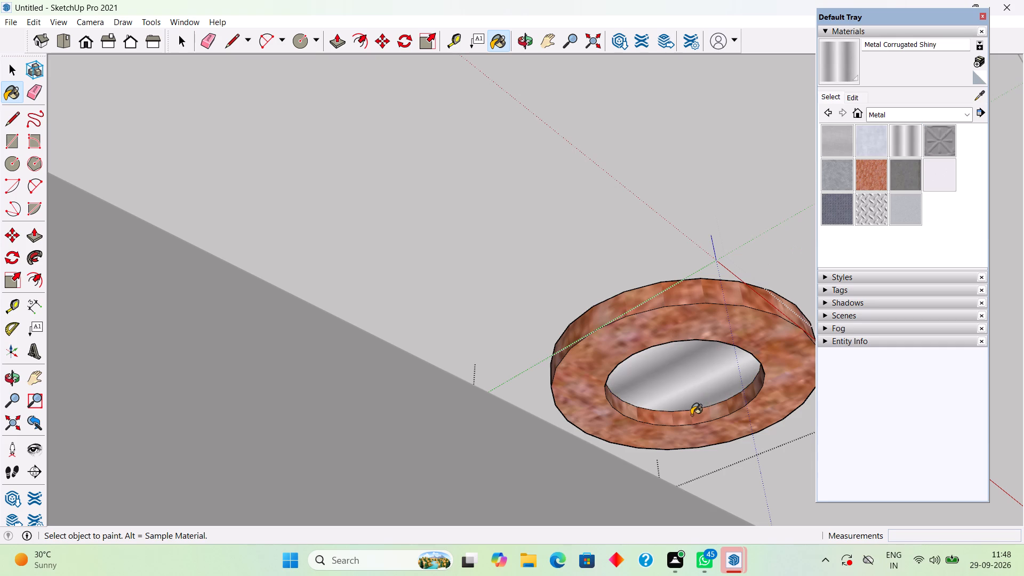
left_click(691, 415)
Inside the group of the third light from the open shelves, paint the inner disc and inner rim with Metal Corrugated Shiny, and close the group.
scroll(687, 413, "down", 17)
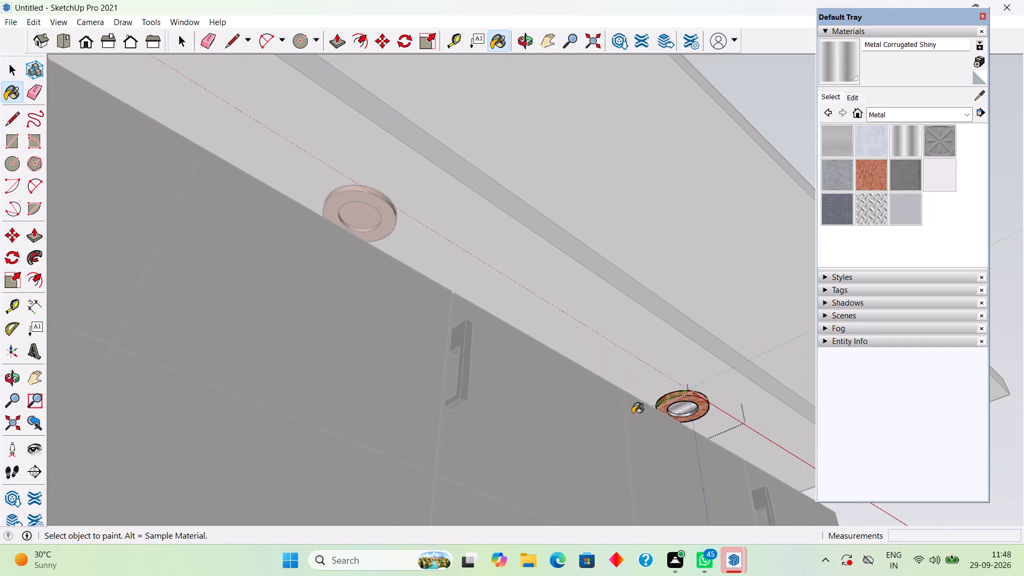
key("space")
scroll(402, 225, "up", 4)
double_click(345, 187)
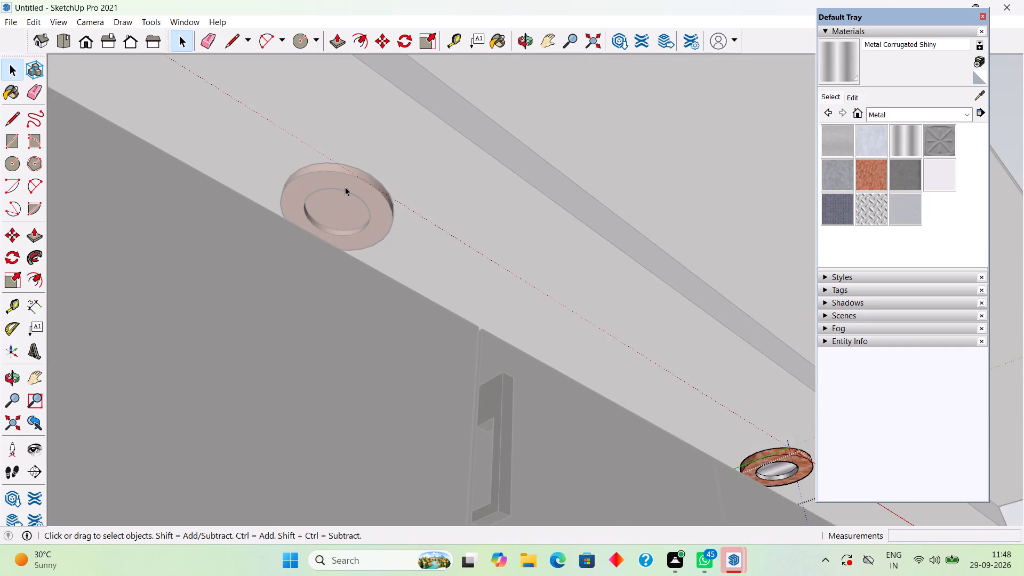
left_click(908, 133)
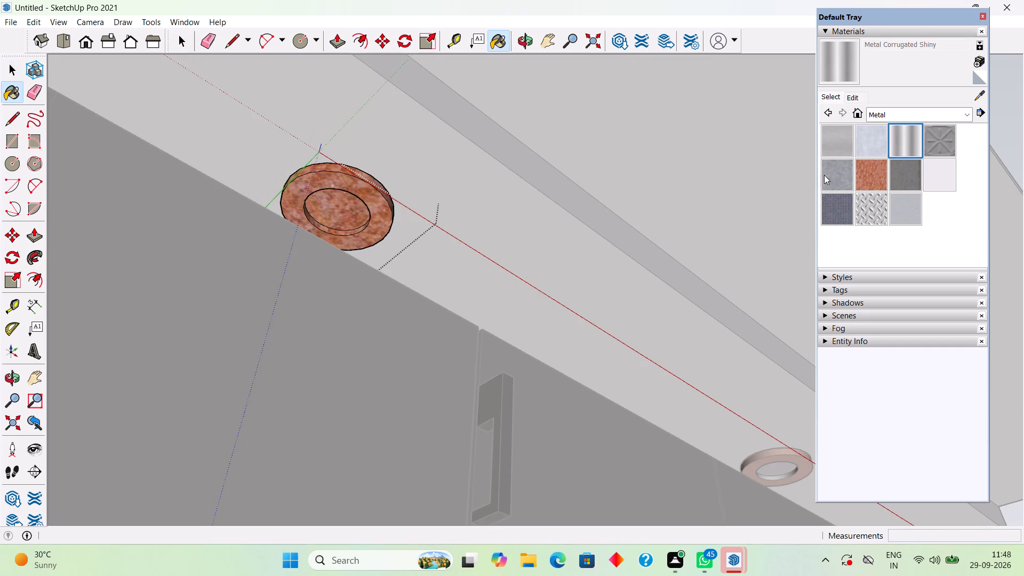
left_click(351, 211)
left_click(348, 231)
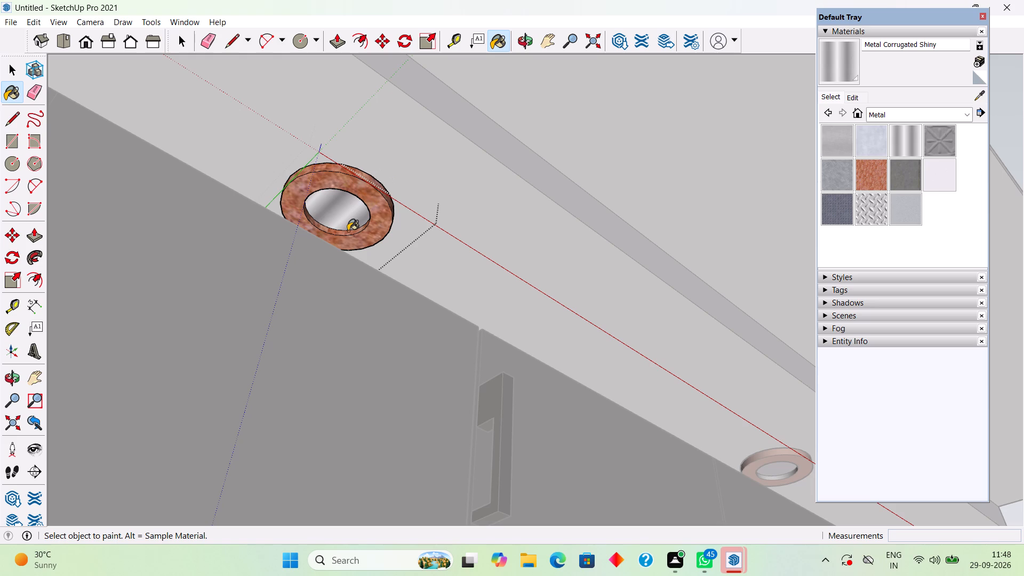
scroll(347, 230, "up", 7)
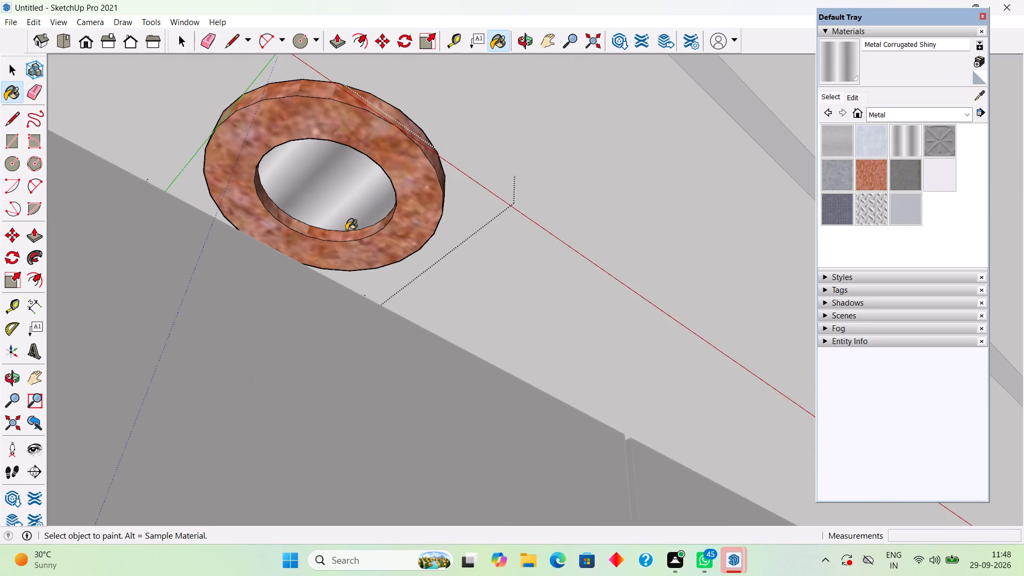
left_click(349, 237)
scroll(349, 237, "down", 6)
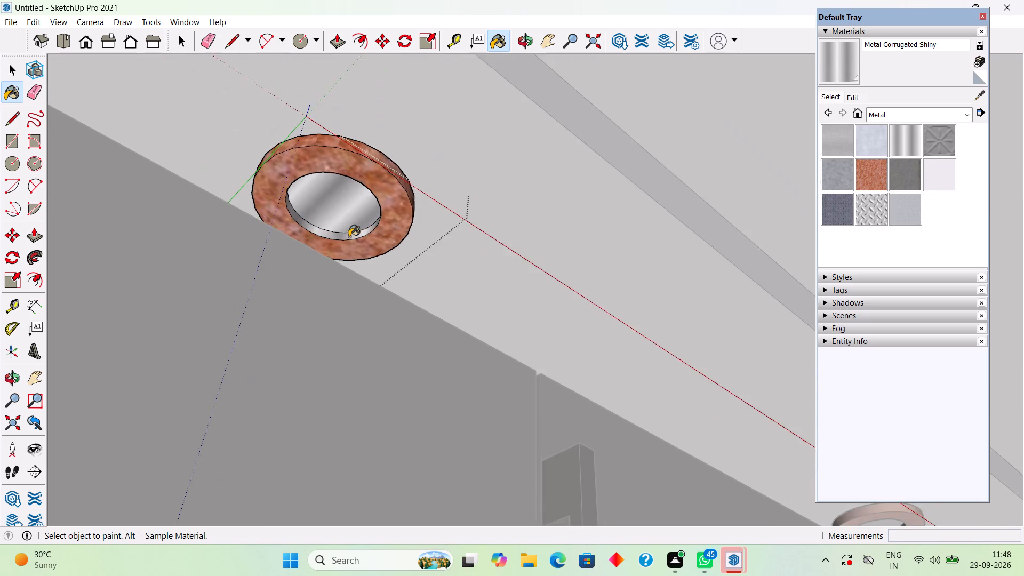
scroll(349, 237, "down", 4)
key("space")
scroll(349, 237, "down", 14)
left_click(475, 193)
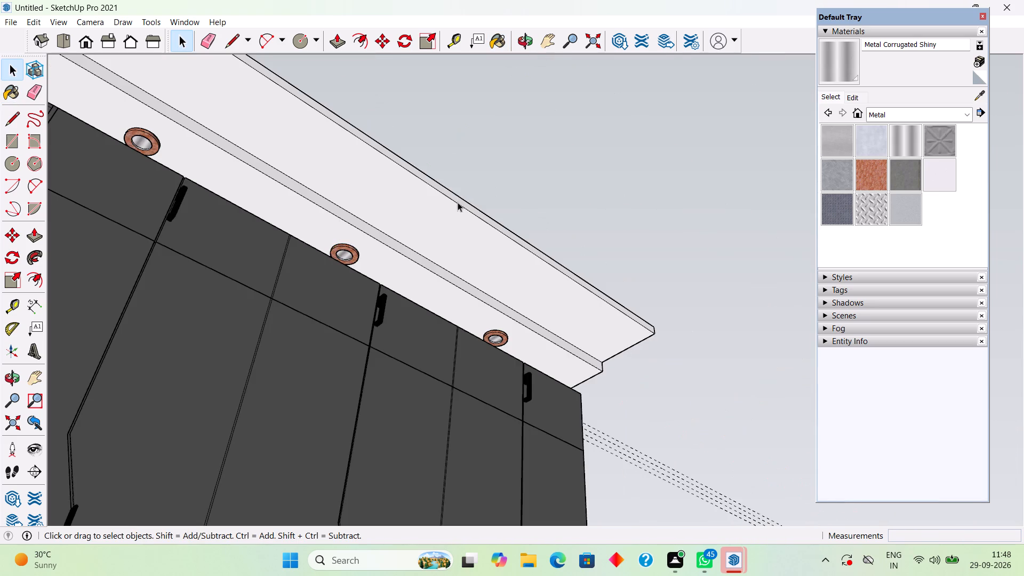
Examine the finished row of ceiling lights under the stepped slab and the whole wardrobe from the front and below.
middle_click_drag(309, 239, 385, 387)
scroll(385, 387, "down", 10)
middle_click_drag(210, 349, 174, 398)
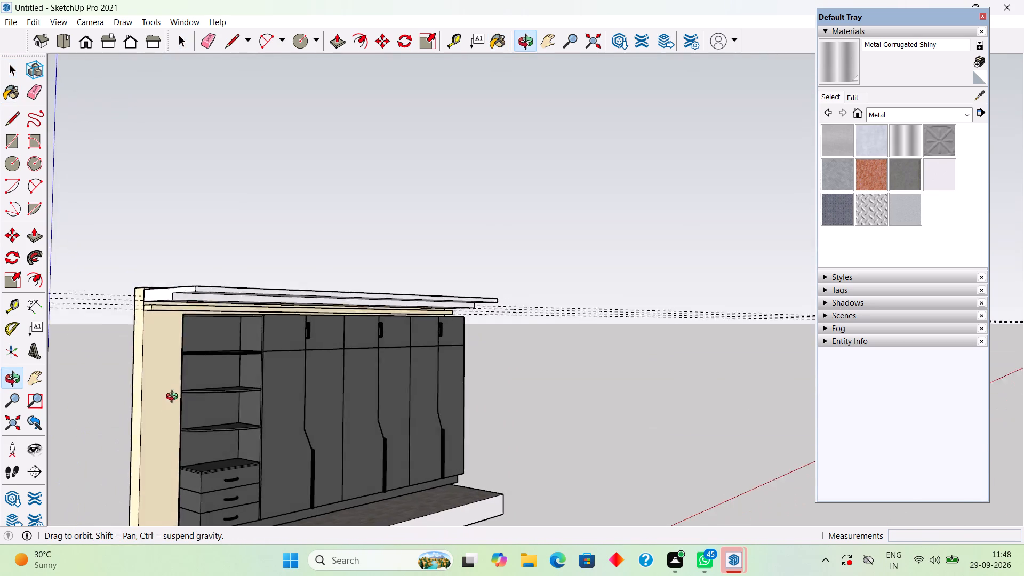
middle_click_drag(174, 398, 166, 406)
scroll(462, 260, "up", 5)
scroll(322, 355, "up", 2)
middle_click_drag(295, 338, 288, 310)
scroll(240, 312, "up", 2)
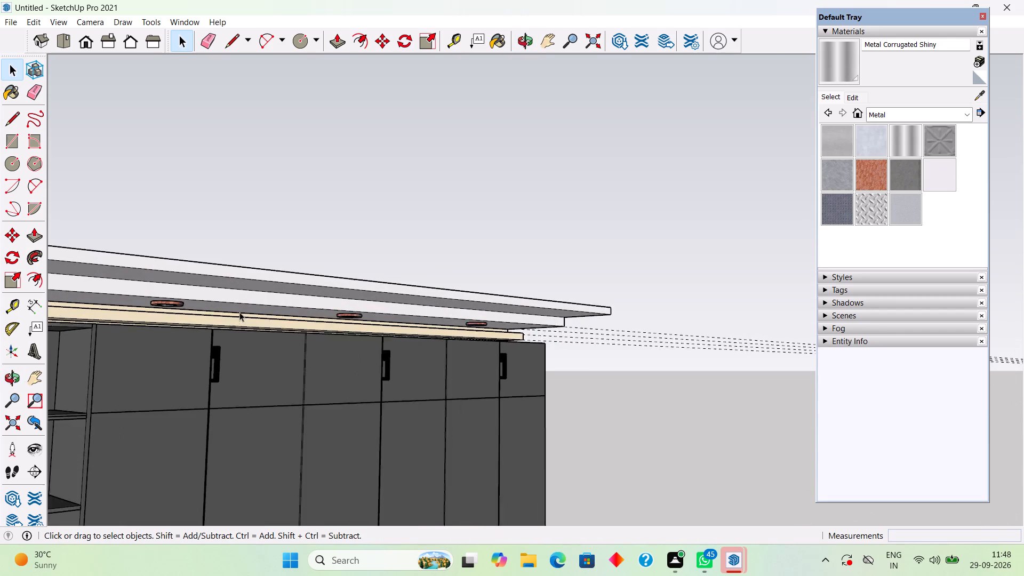
scroll(239, 312, "up", 2)
scroll(210, 318, "down", 11)
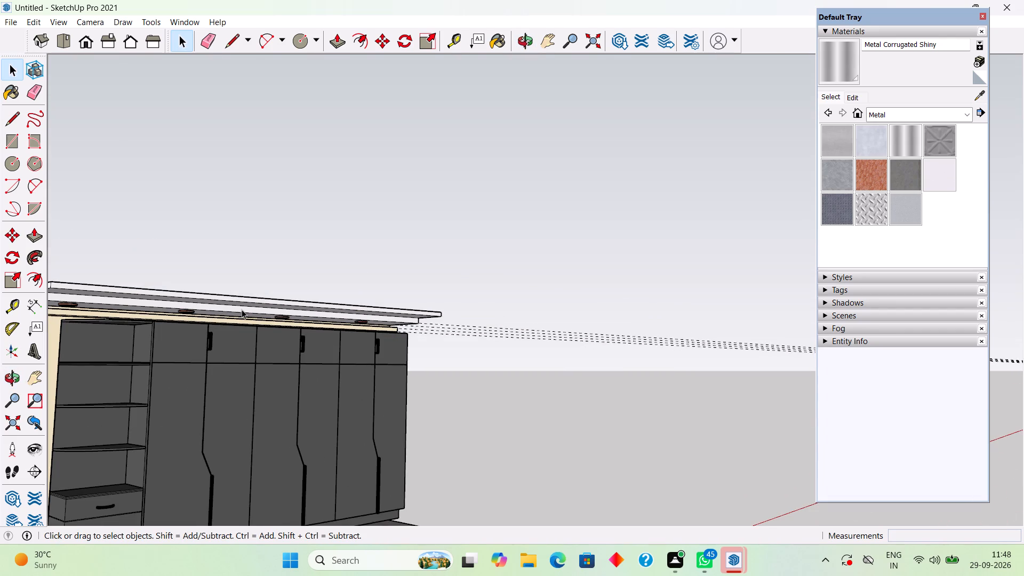
middle_click_drag(242, 309, 598, 211)
scroll(601, 212, "down", 1)
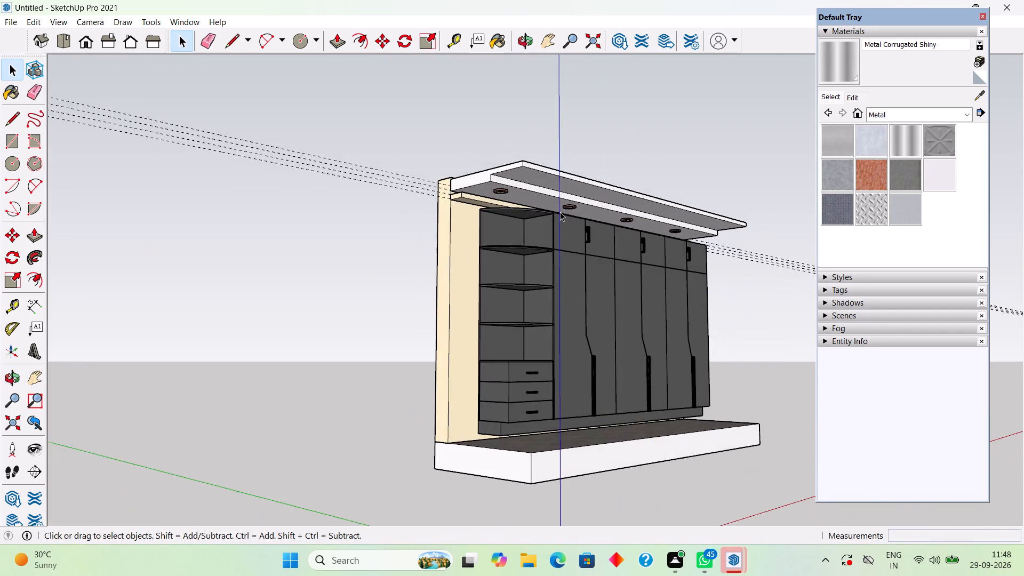
scroll(559, 212, "up", 4)
middle_click_drag(547, 232, 416, 205)
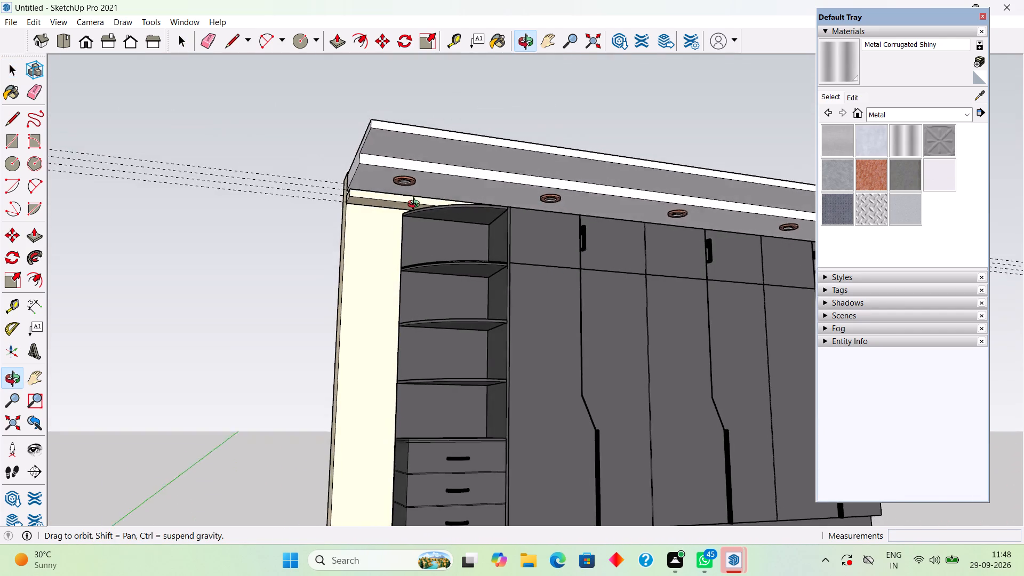
middle_click_drag(416, 205, 490, 176)
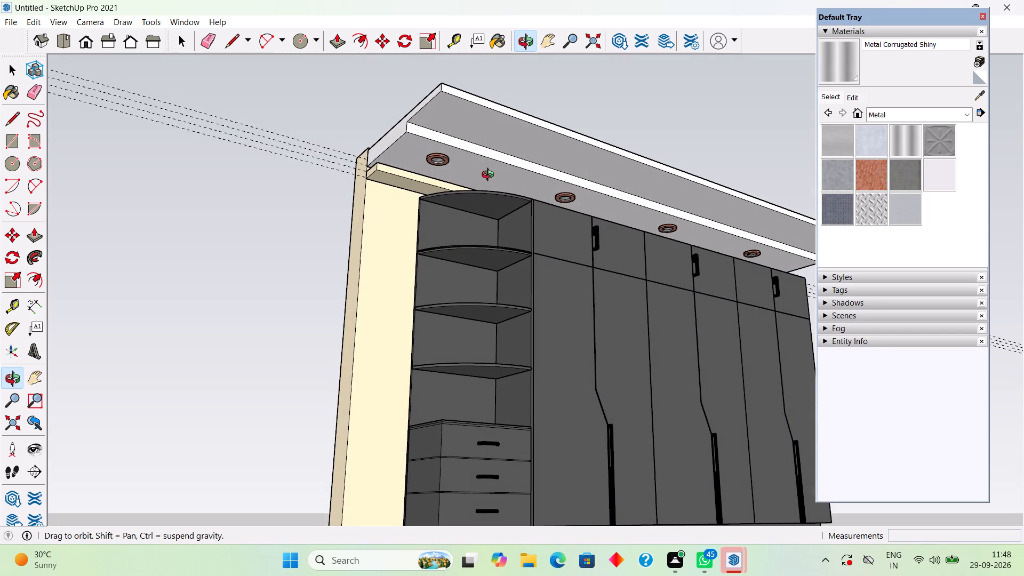
middle_click_drag(490, 176, 490, 176)
scroll(507, 189, "down", 4)
middle_click_drag(558, 310, 567, 367)
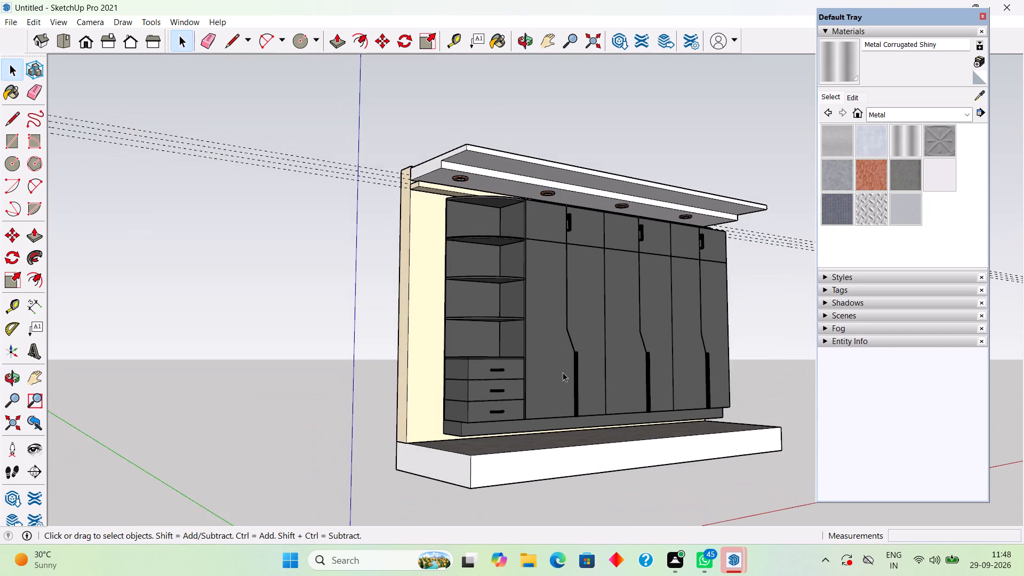
scroll(522, 237, "up", 3)
middle_click_drag(532, 212, 527, 272)
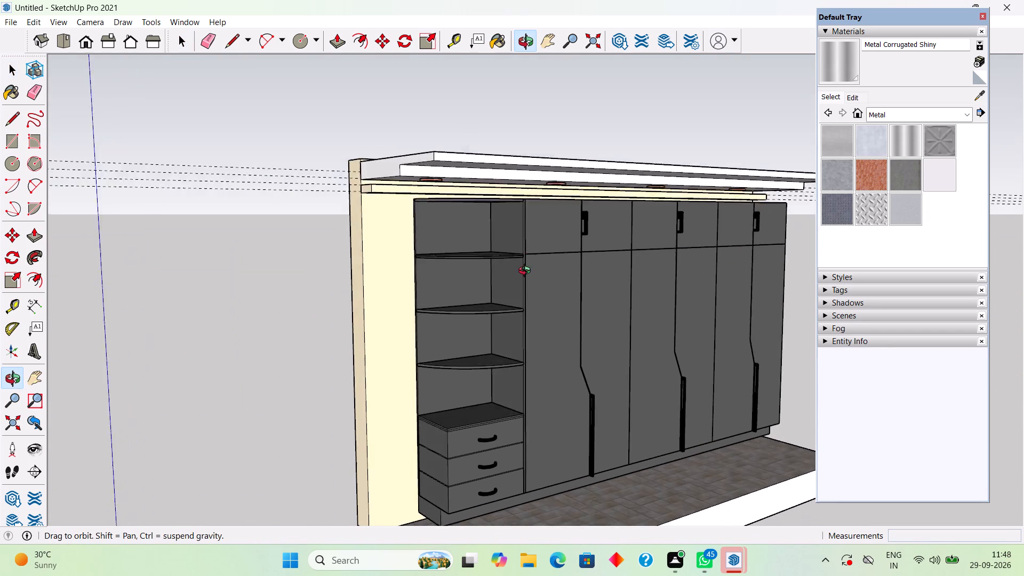
middle_click_drag(527, 272, 492, 185)
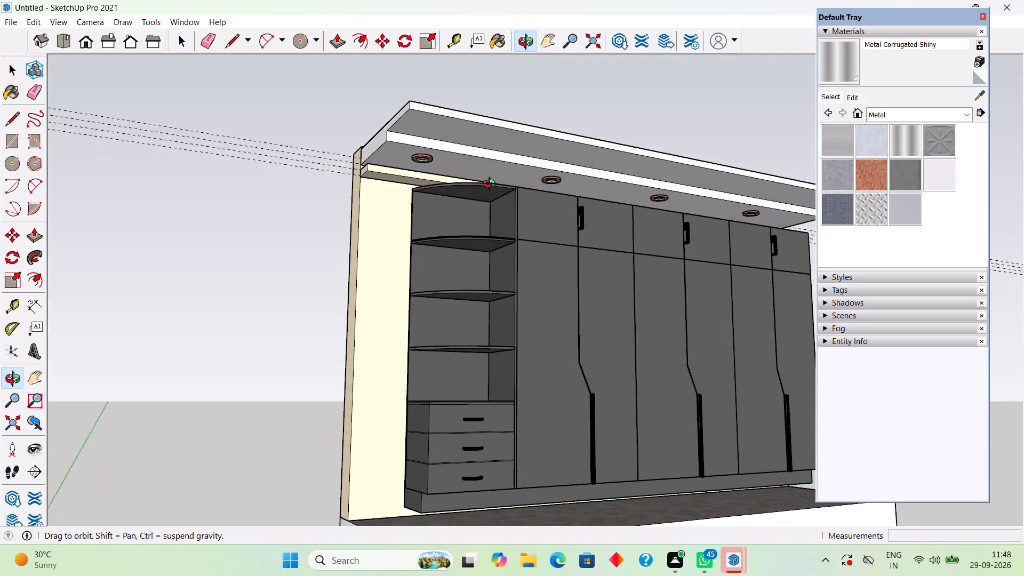
middle_click_drag(492, 185, 548, 266)
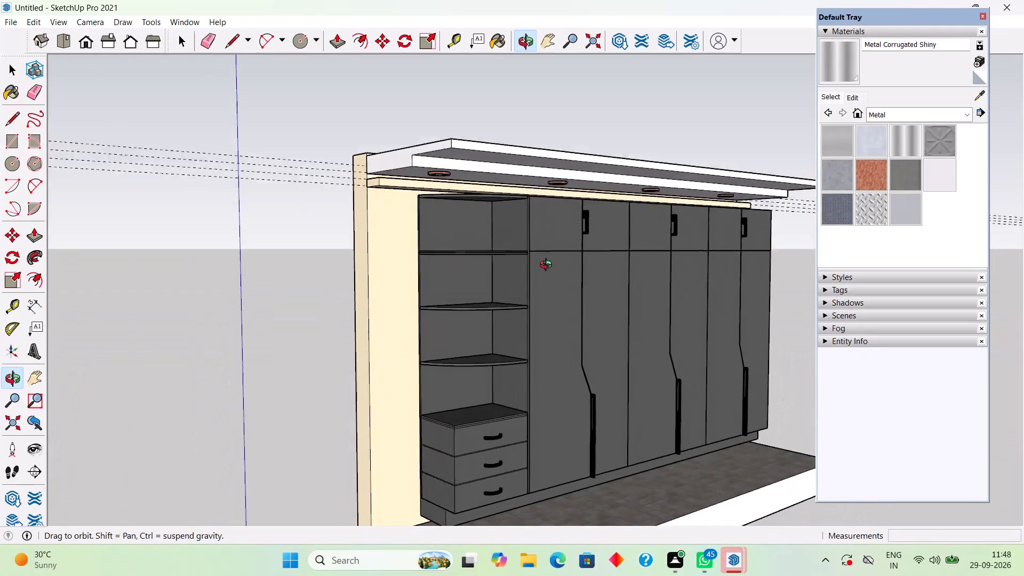
Examine the wardrobe, the stepped slab and the row of ceiling lights from the front, above and below.
middle_click_drag(548, 266, 511, 194)
scroll(513, 194, "down", 3)
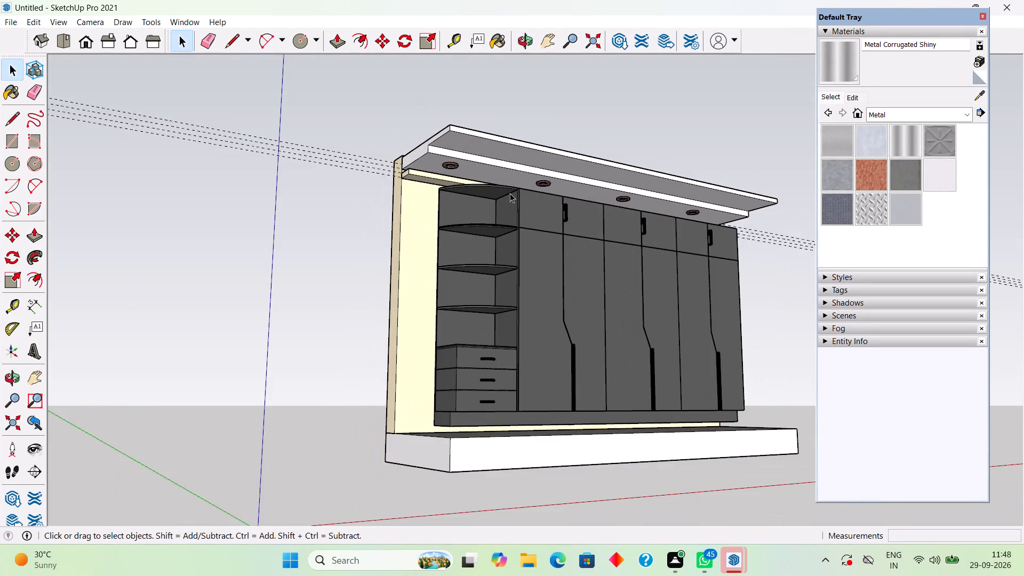
scroll(510, 193, "down", 1)
middle_click_drag(510, 193, 520, 263)
scroll(522, 267, "up", 4)
scroll(514, 199, "up", 1)
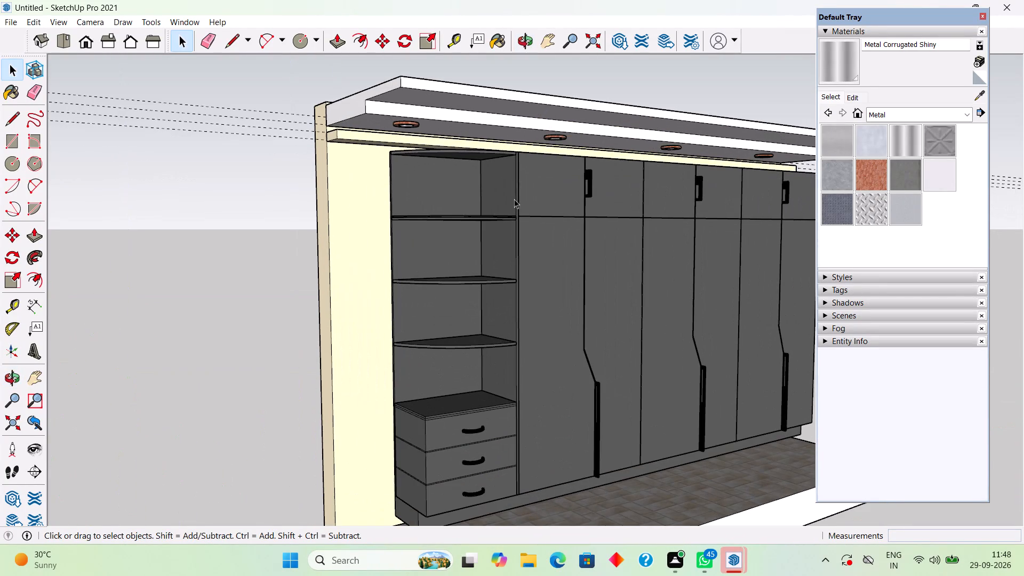
middle_click_drag(499, 190, 459, 200)
scroll(459, 200, "down", 3)
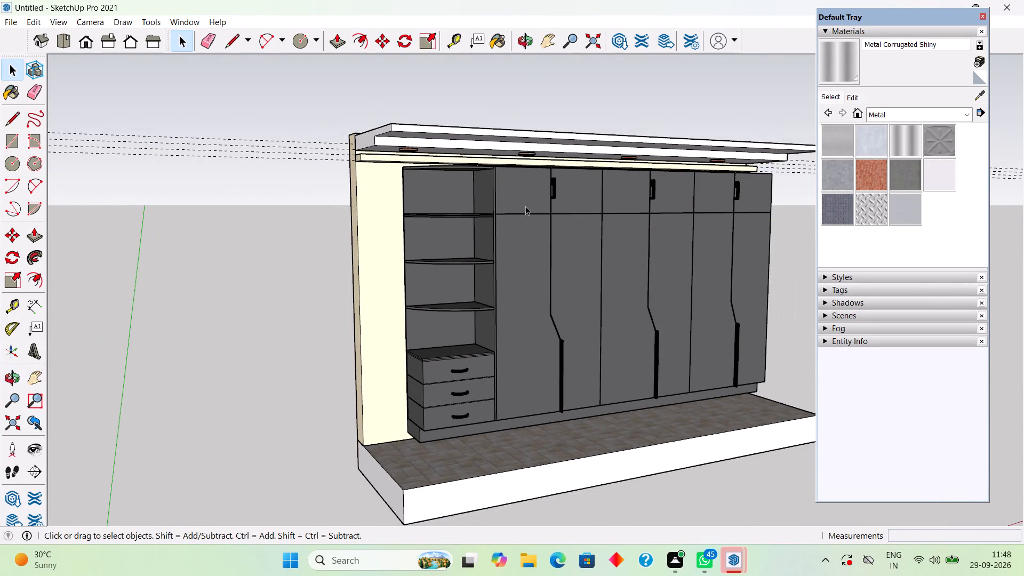
scroll(721, 218, "up", 2)
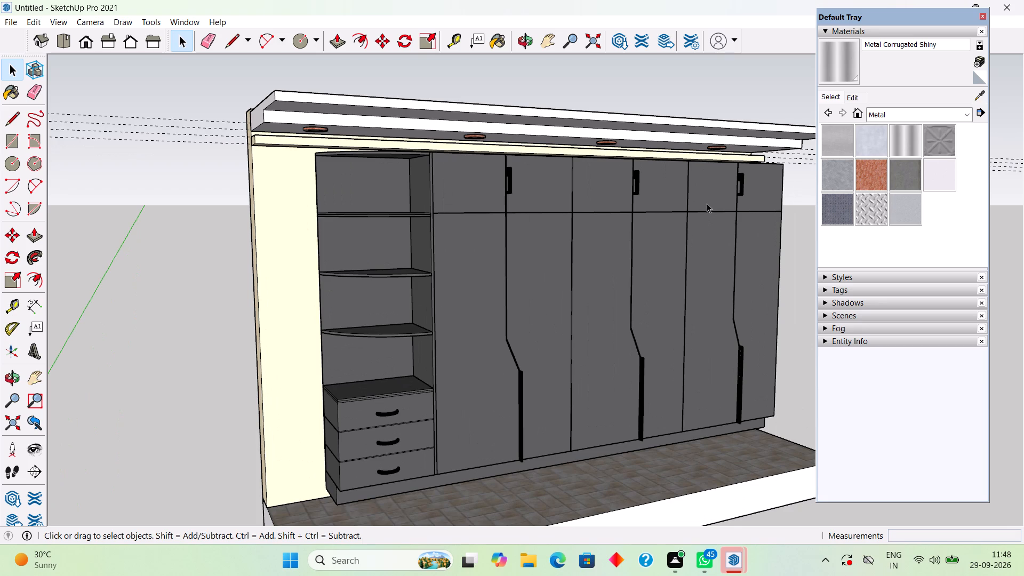
middle_click_drag(634, 171, 646, 250)
scroll(211, 204, "up", 3)
Open the cream beam's group at the open-shelf end and pull its top face up about 1 11/16" to the slab's underside.
middle_click_drag(284, 145, 341, 73)
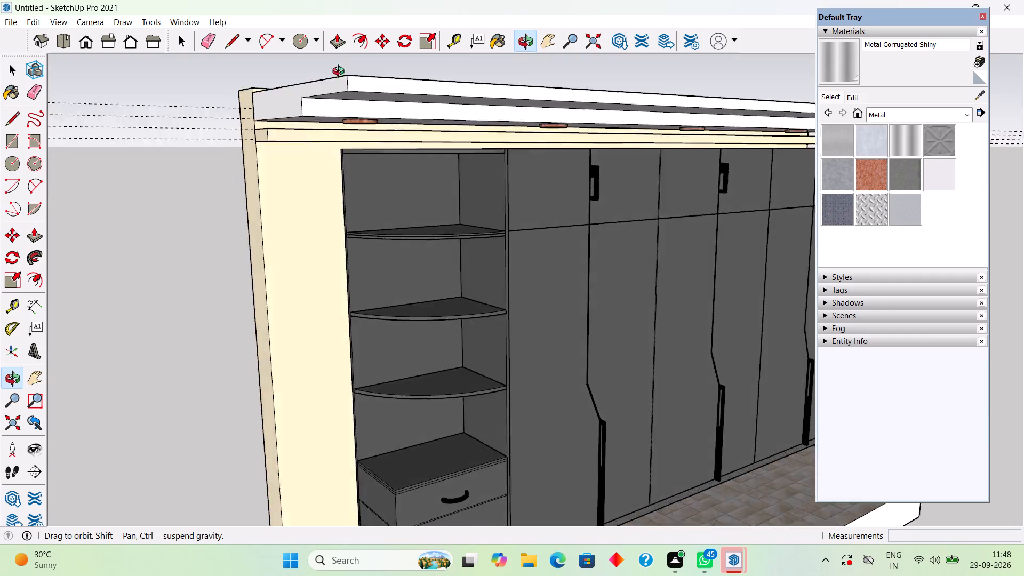
middle_click_drag(341, 73, 513, 108)
scroll(289, 163, "up", 5)
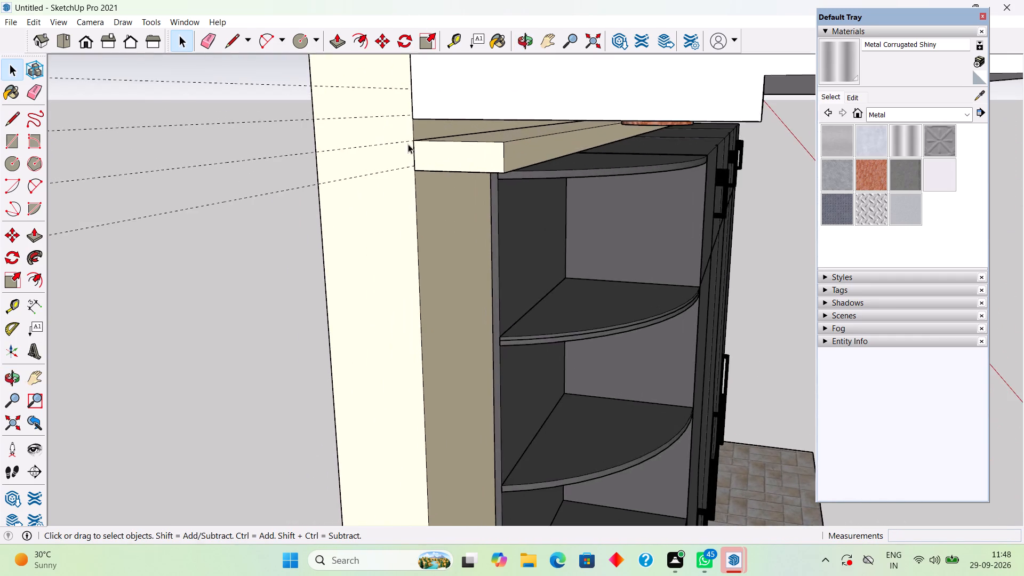
middle_click_drag(411, 145, 426, 180)
scroll(457, 194, "up", 1)
double_click(489, 209)
left_click(480, 174)
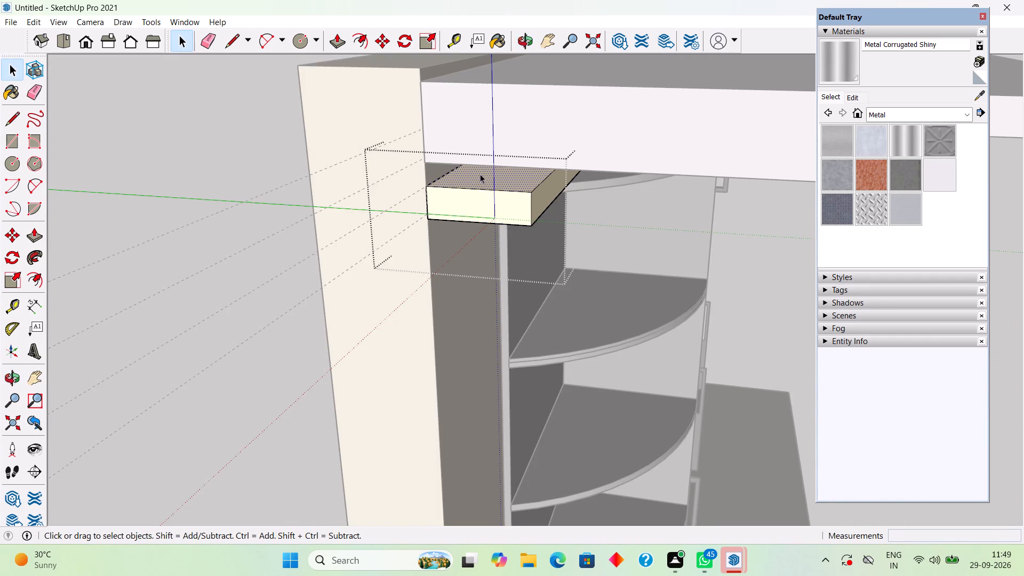
key("p")
left_click(480, 172)
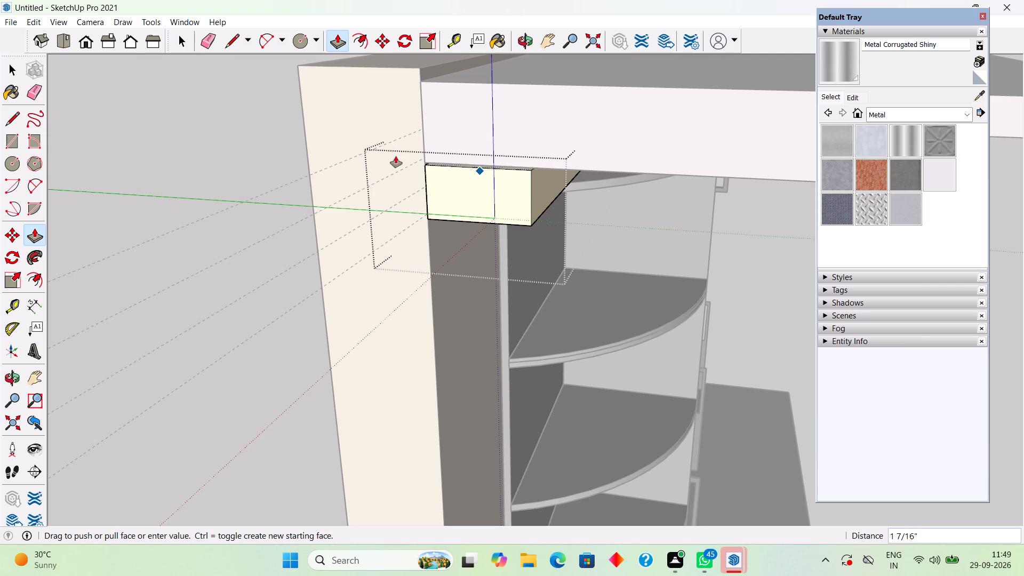
scroll(434, 154, "up", 10)
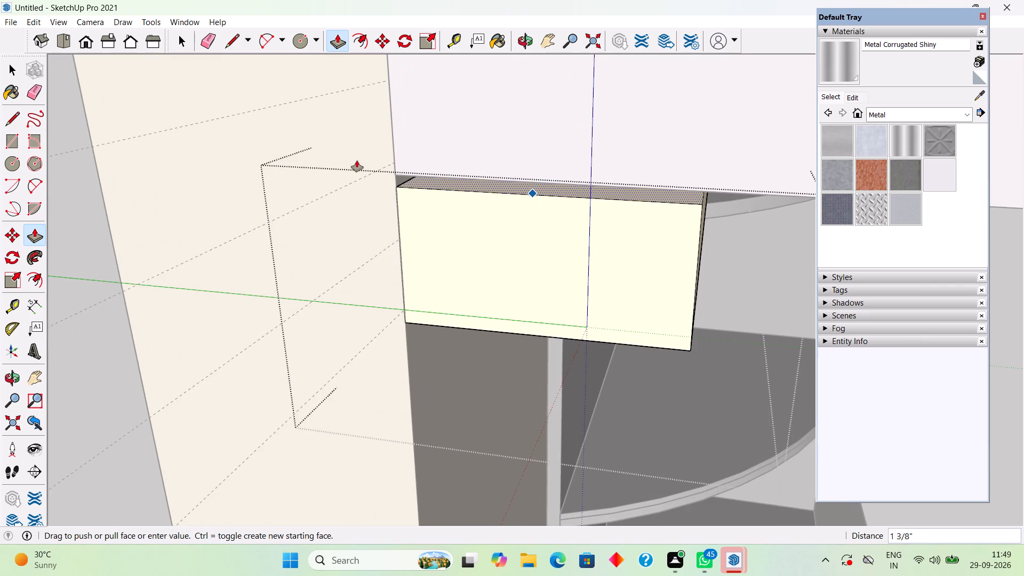
left_click(421, 174)
scroll(421, 174, "down", 3)
key("space")
Inspect the raised beam under the slab from below and from the front, and close its group.
middle_click_drag(399, 165, 398, 165)
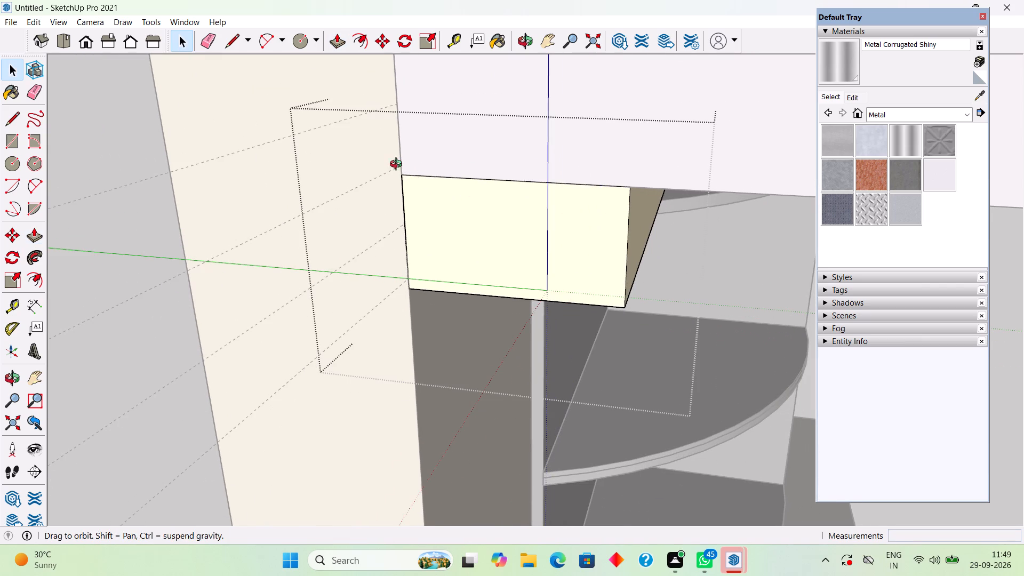
middle_click_drag(398, 165, 259, 124)
scroll(398, 165, "down", 2)
middle_click(251, 117)
middle_click_drag(540, 206, 447, 125)
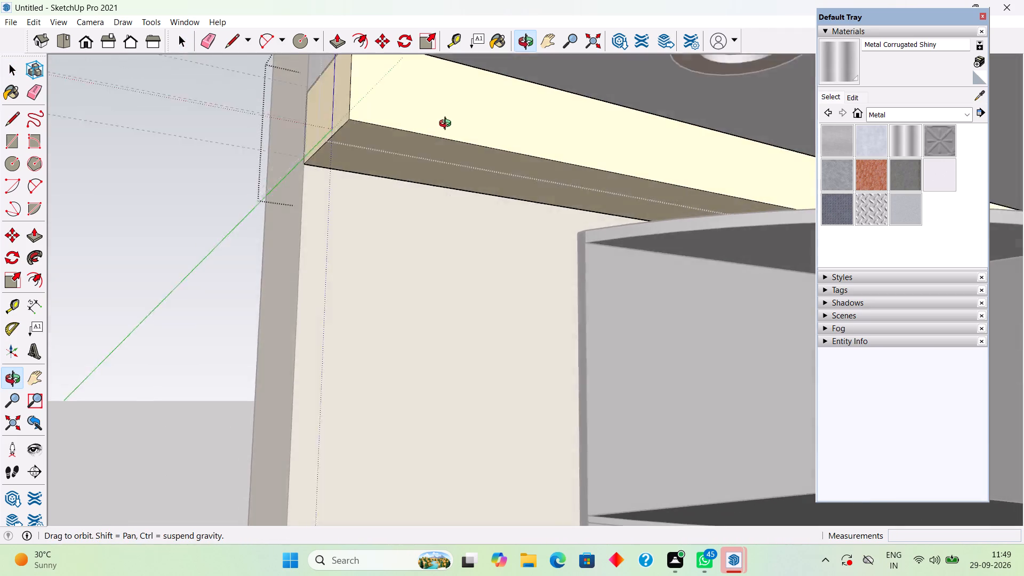
middle_click_drag(447, 125, 453, 147)
scroll(450, 137, "down", 15)
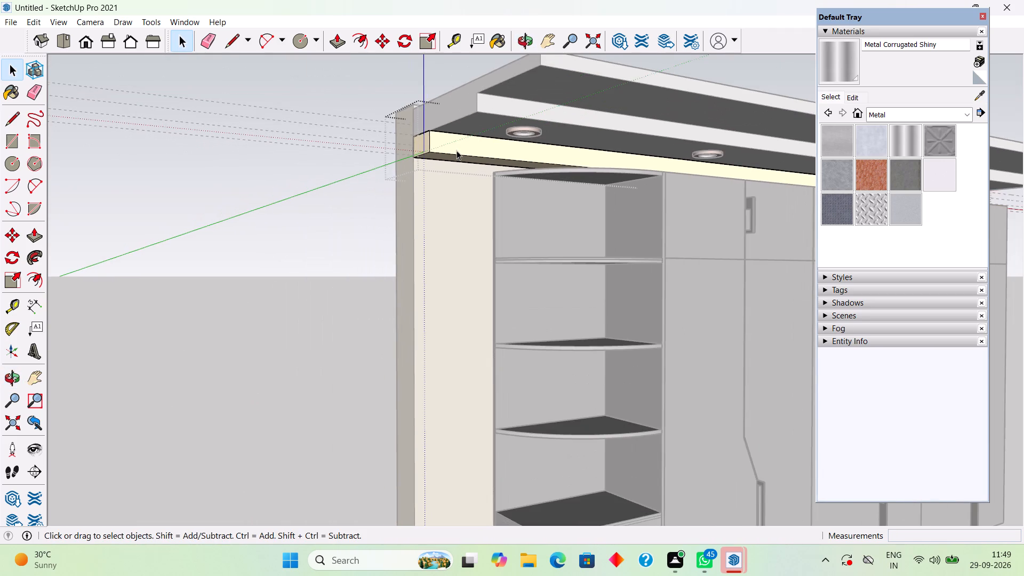
scroll(457, 150, "down", 1)
middle_click_drag(457, 150, 402, 162)
scroll(465, 203, "down", 1)
scroll(402, 162, "down", 3)
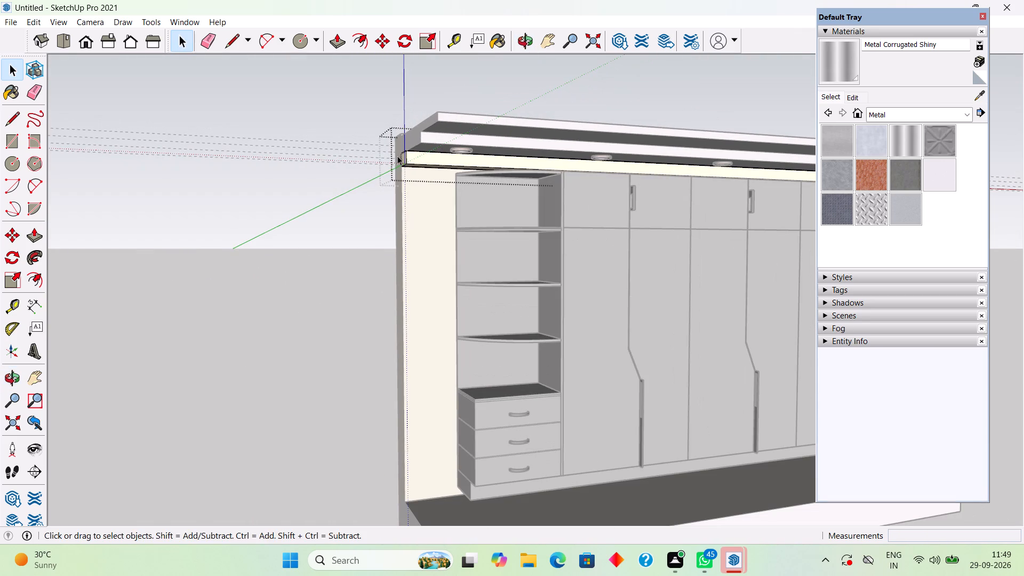
left_click(260, 112)
Delete all construction guides from the model.
left_click(30, 21)
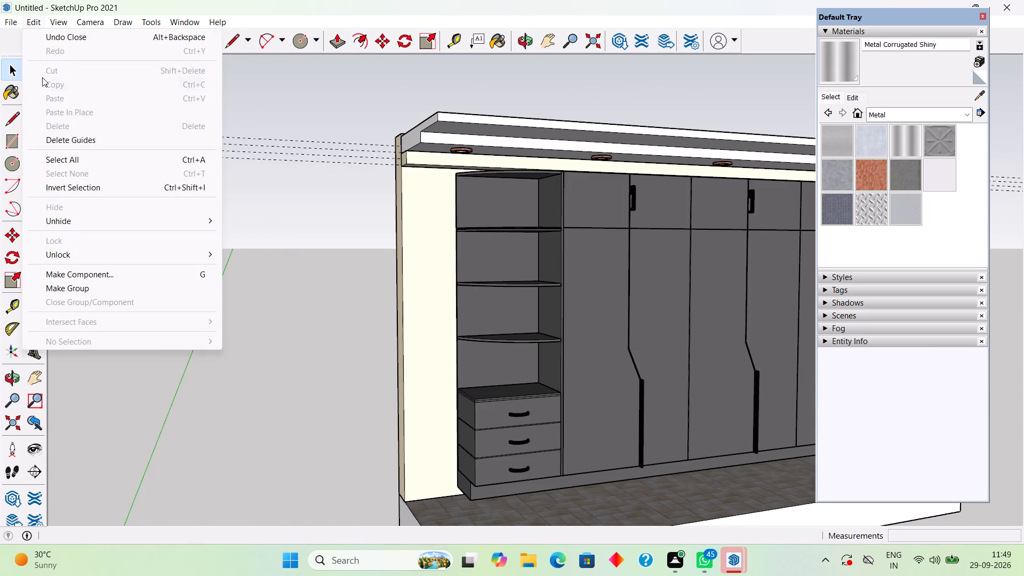
left_click(67, 139)
Examine the whole wardrobe scene from the front and from below, including the shelves, doors, slab and ceiling lights.
scroll(169, 202, "down", 3)
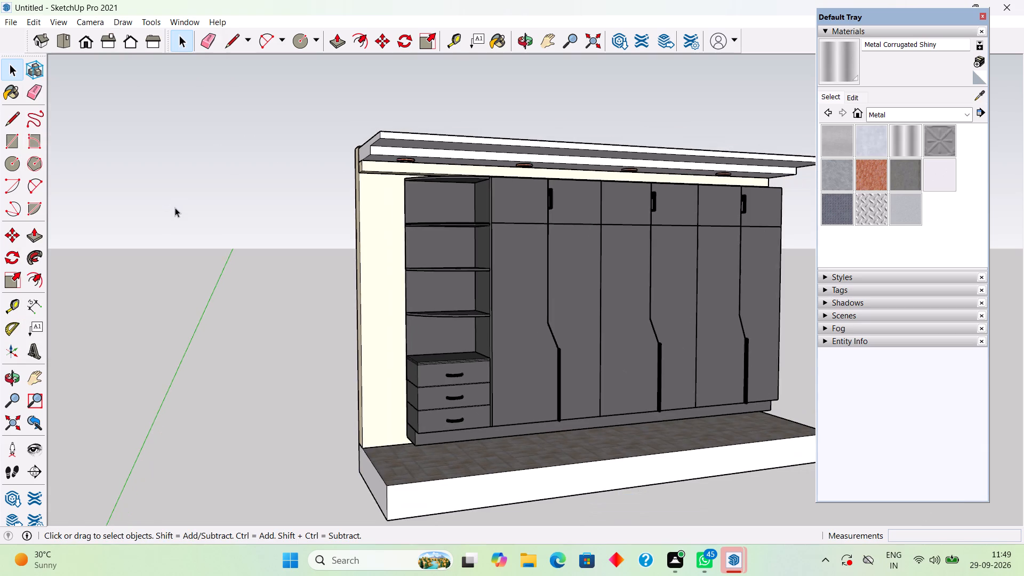
middle_click_drag(176, 208, 265, 210)
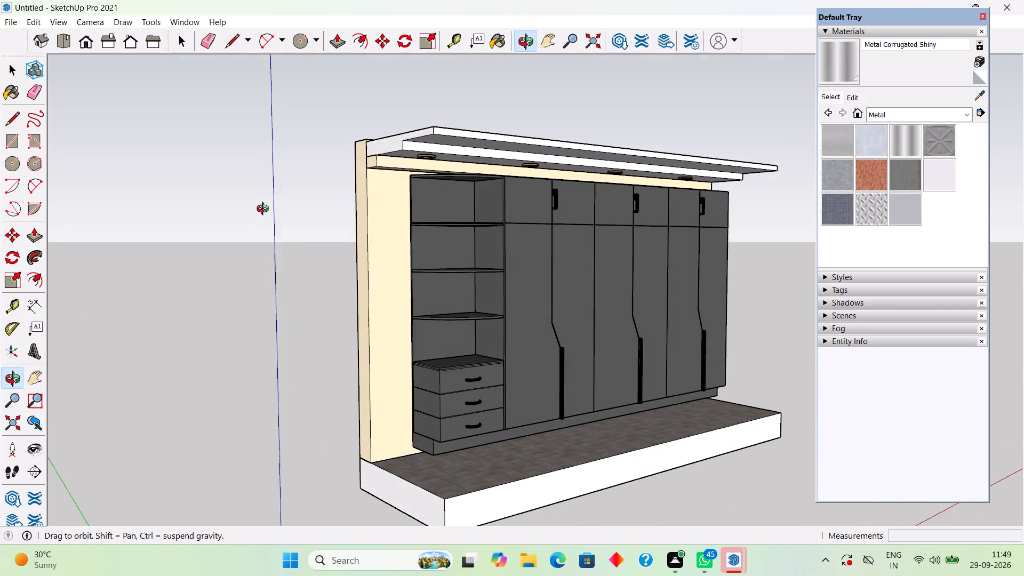
middle_click_drag(265, 210, 256, 210)
scroll(457, 221, "up", 2)
middle_click_drag(457, 219, 434, 174)
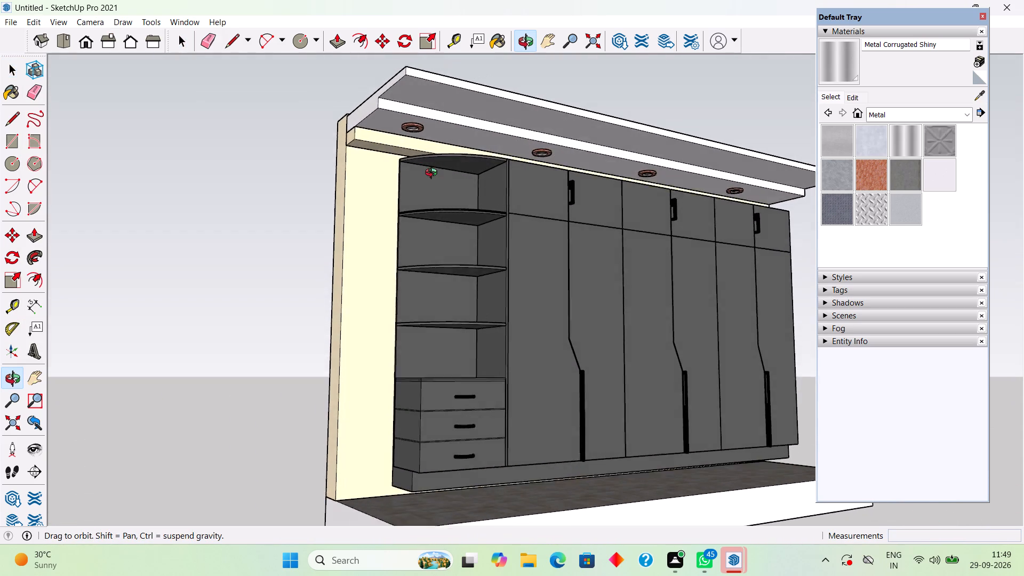
middle_click_drag(434, 174, 422, 183)
scroll(422, 183, "down", 3)
scroll(455, 251, "up", 2)
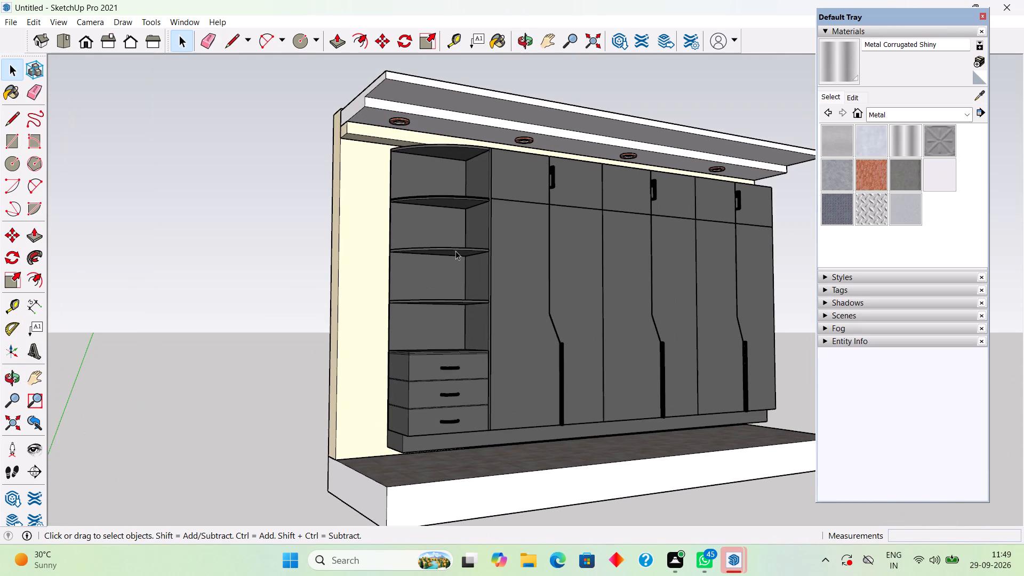
middle_click_drag(455, 251, 454, 240)
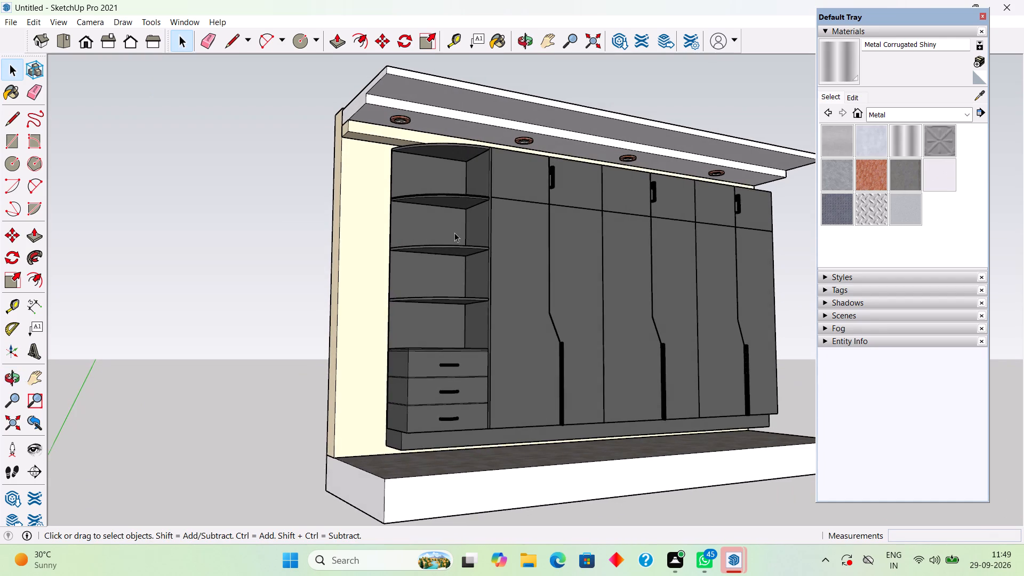
scroll(454, 233, "up", 2)
scroll(454, 233, "down", 3)
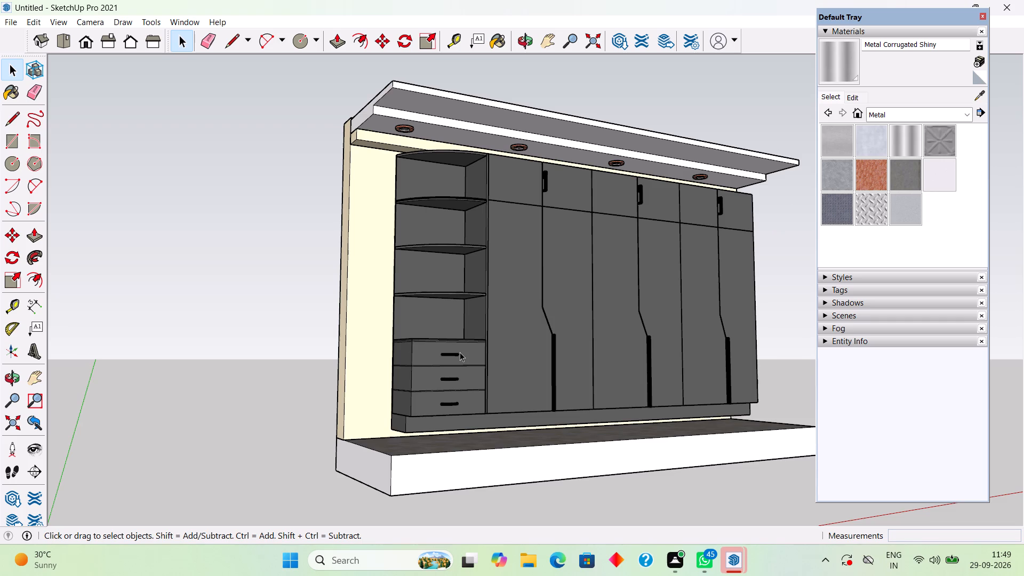
scroll(460, 352, "up", 2)
scroll(475, 271, "down", 2)
scroll(602, 96, "up", 3)
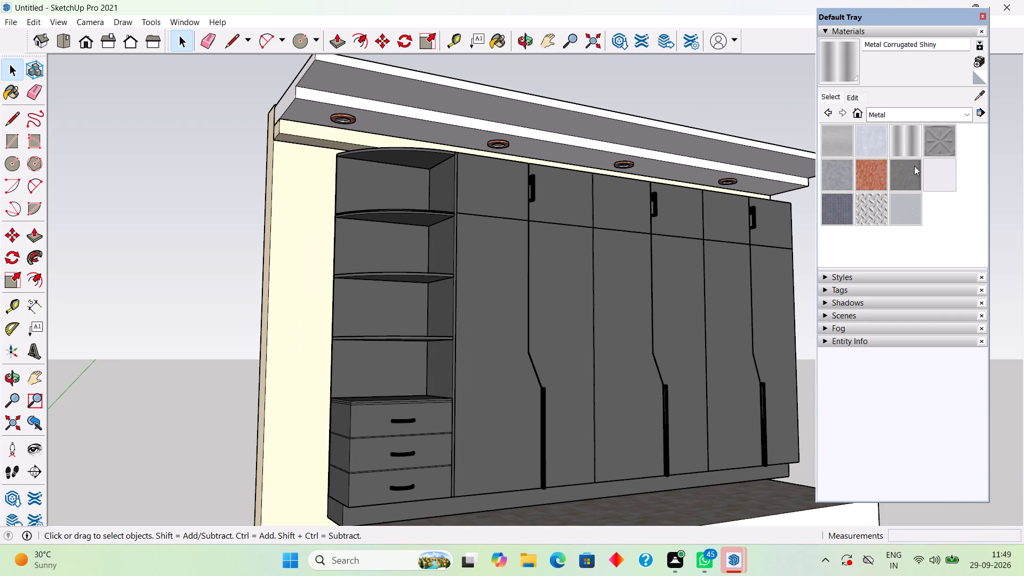
Paint the stepped slab above the wardrobe with Color M00 from the Colors collection.
left_click(921, 117)
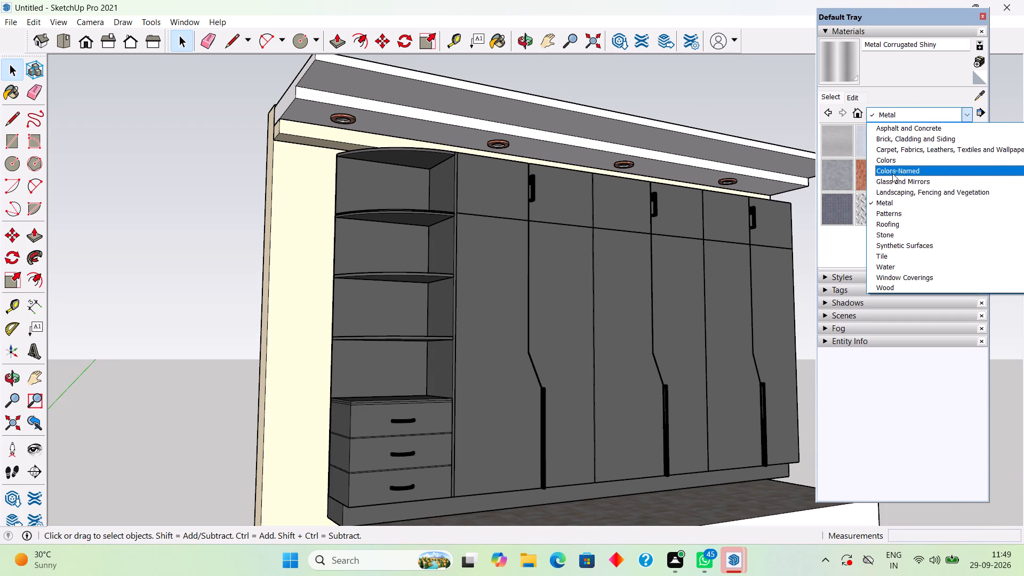
left_click(891, 160)
scroll(886, 186, "down", 8)
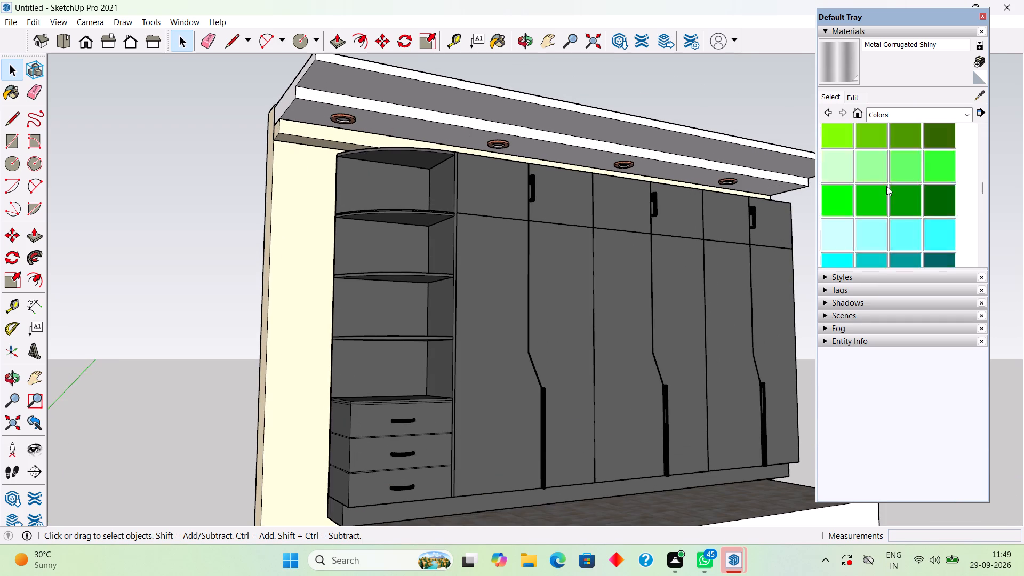
scroll(886, 186, "down", 9)
scroll(885, 185, "up", 2)
left_click(825, 203)
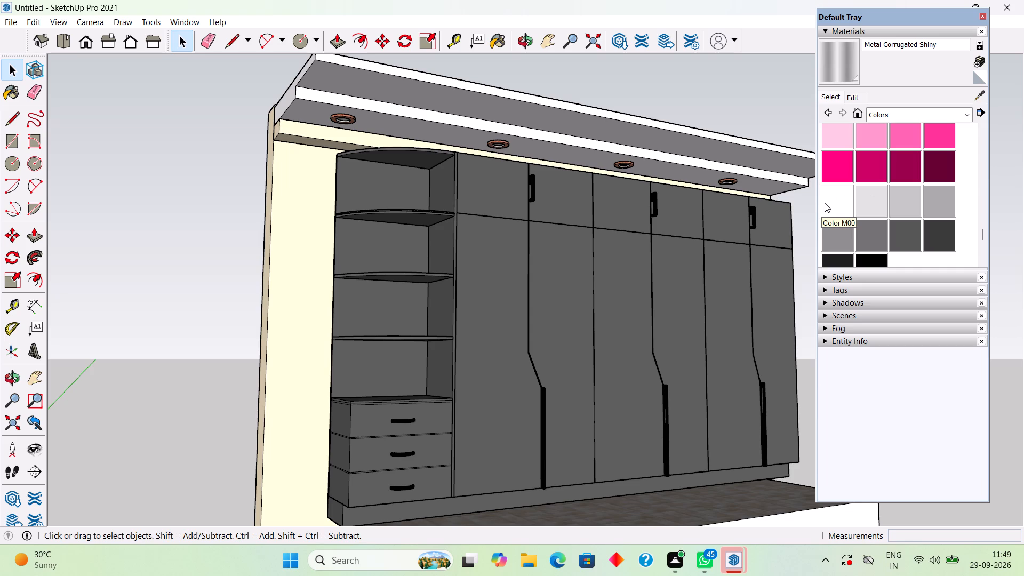
left_click(703, 172)
left_click(700, 154)
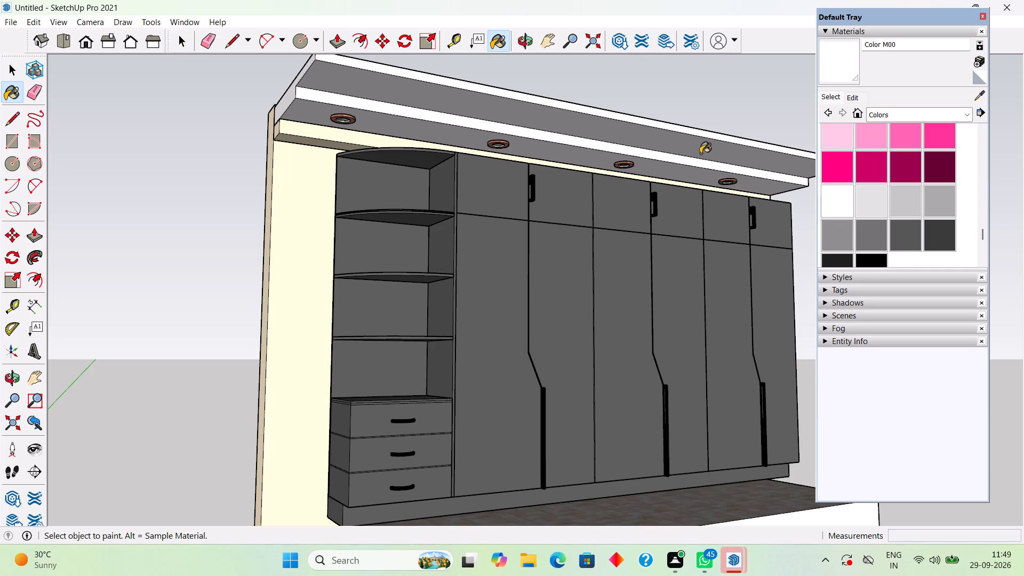
left_click(696, 134)
left_click(691, 163)
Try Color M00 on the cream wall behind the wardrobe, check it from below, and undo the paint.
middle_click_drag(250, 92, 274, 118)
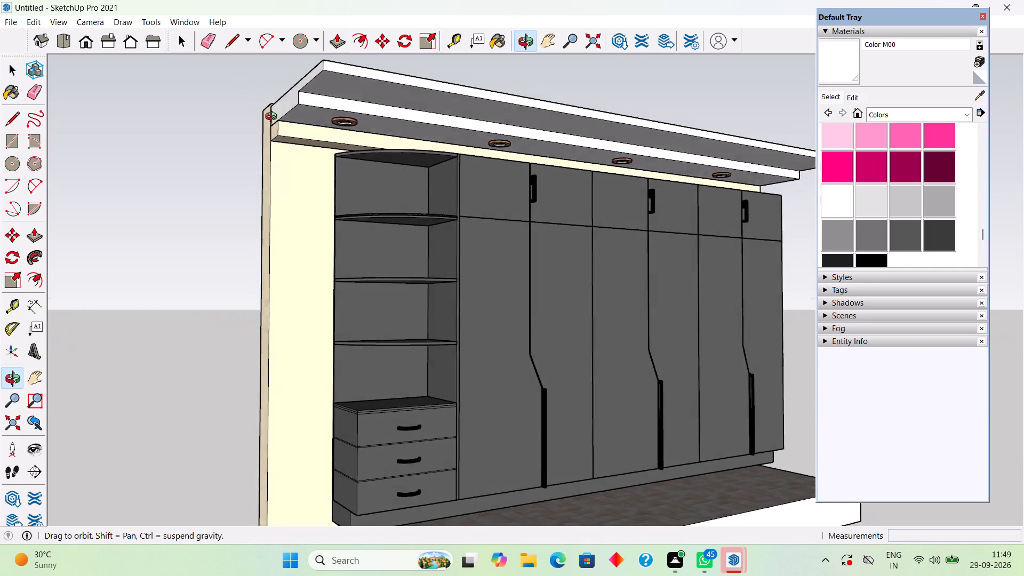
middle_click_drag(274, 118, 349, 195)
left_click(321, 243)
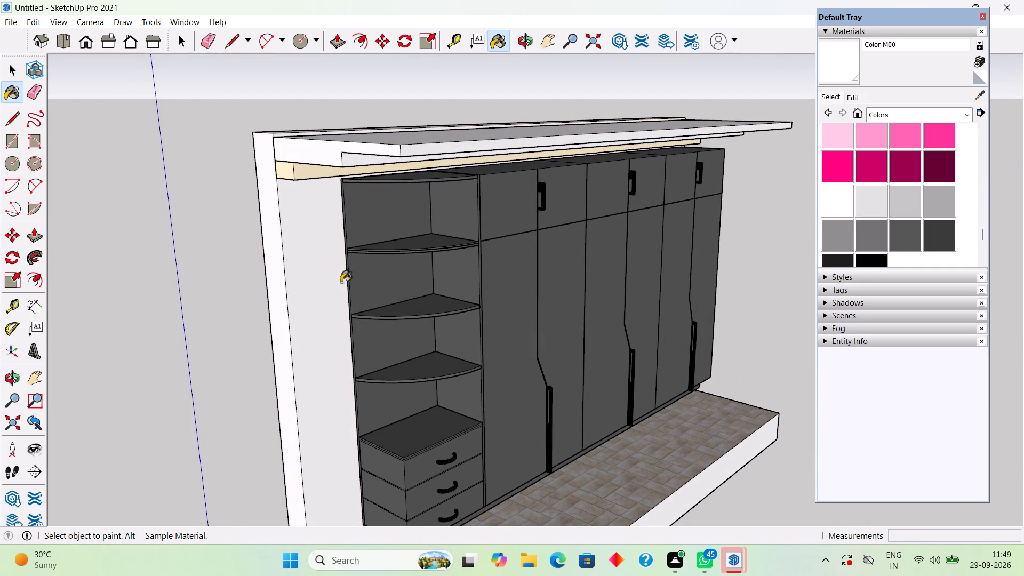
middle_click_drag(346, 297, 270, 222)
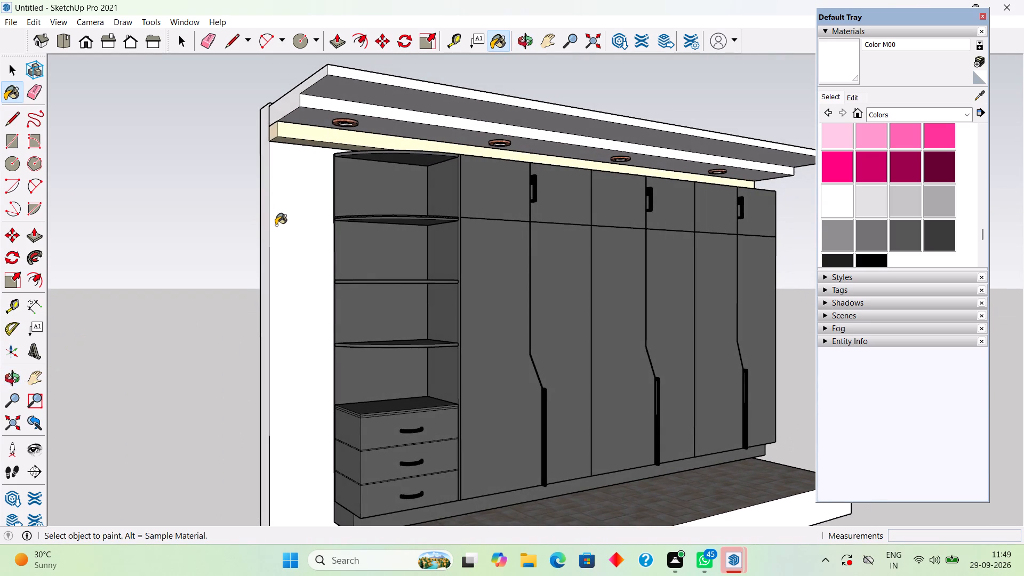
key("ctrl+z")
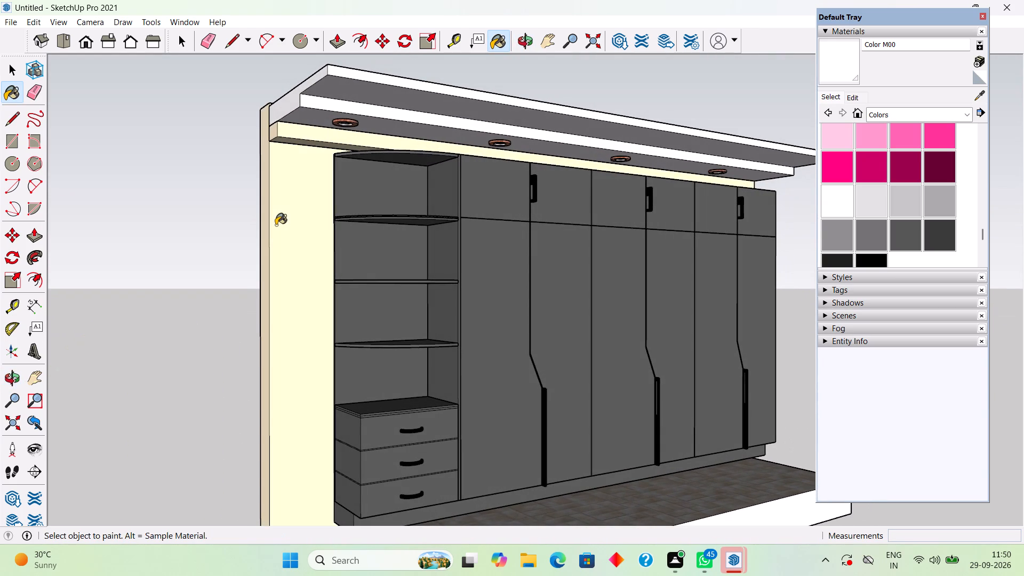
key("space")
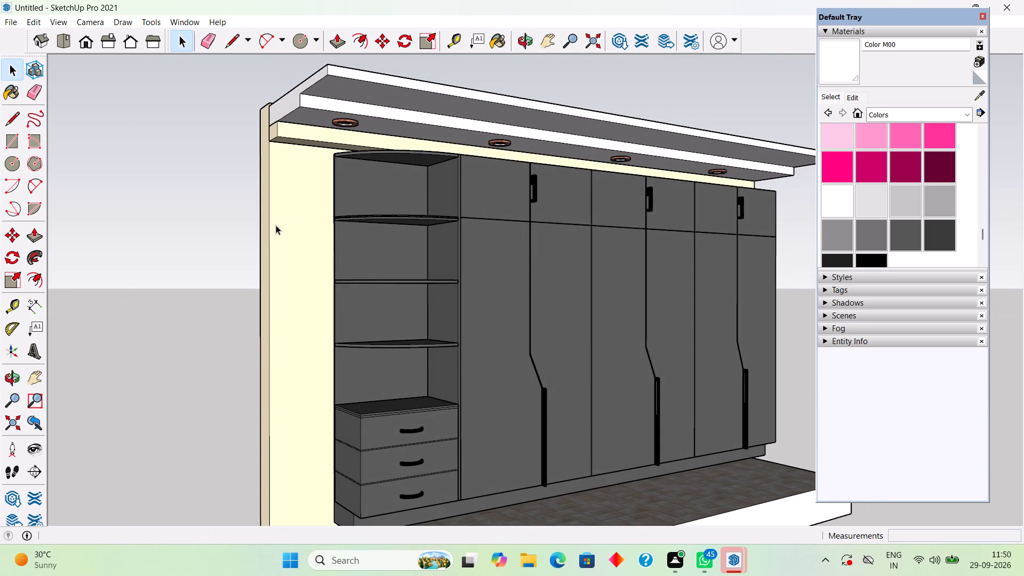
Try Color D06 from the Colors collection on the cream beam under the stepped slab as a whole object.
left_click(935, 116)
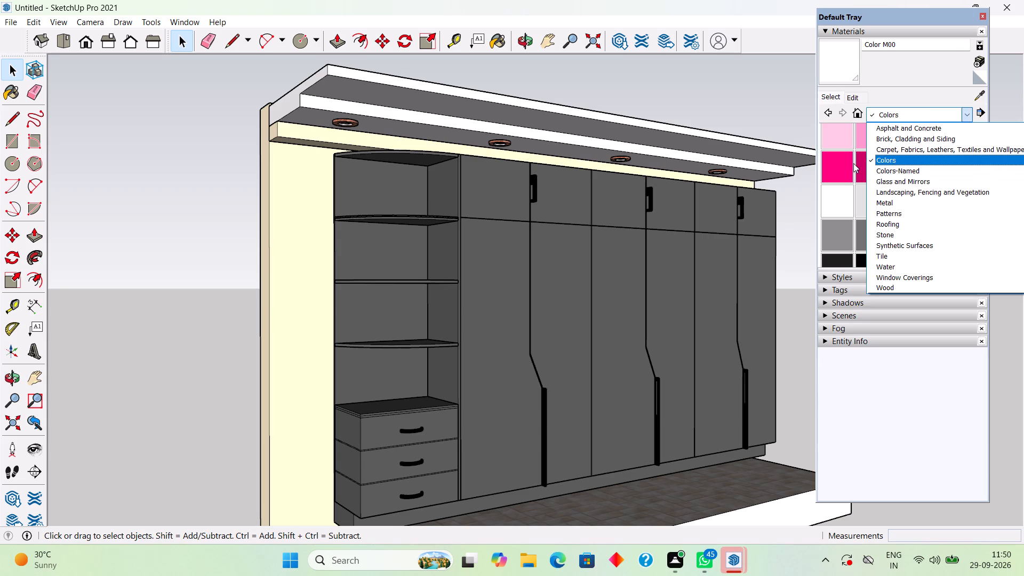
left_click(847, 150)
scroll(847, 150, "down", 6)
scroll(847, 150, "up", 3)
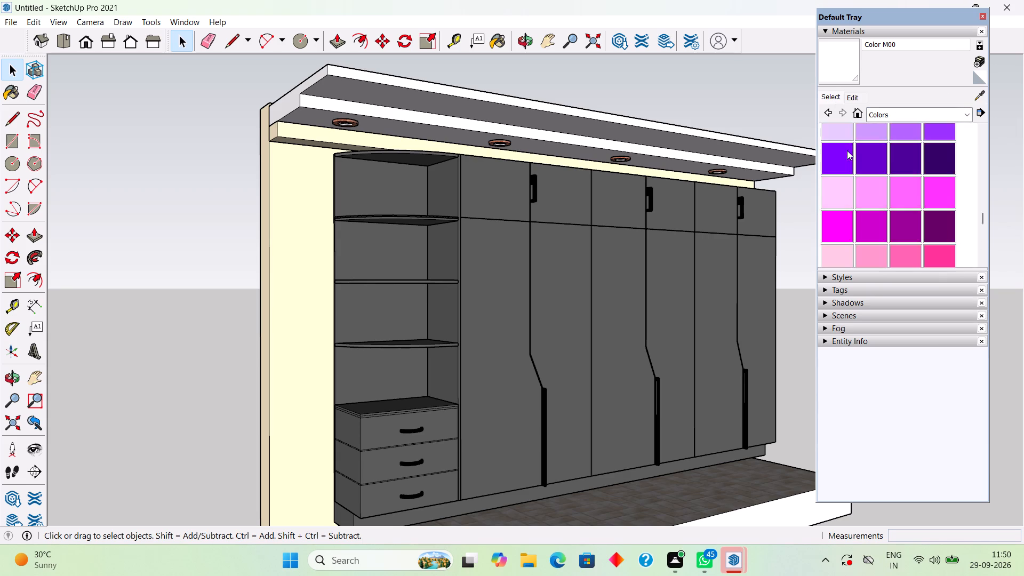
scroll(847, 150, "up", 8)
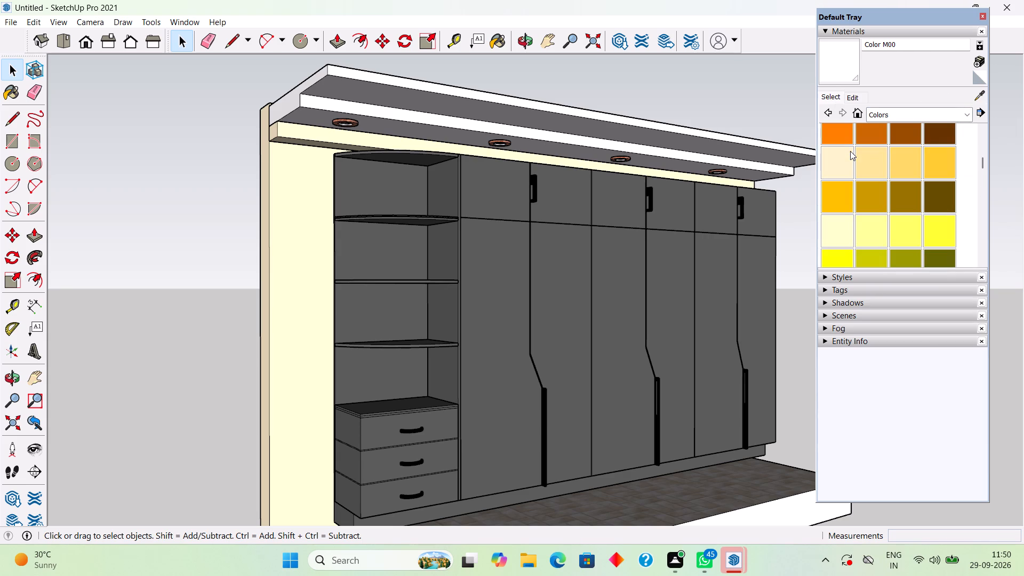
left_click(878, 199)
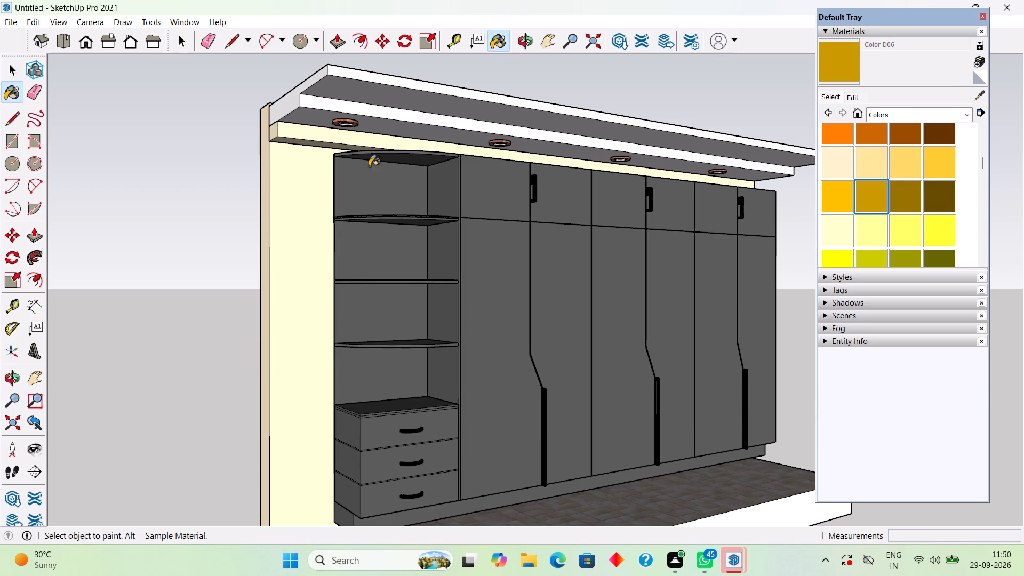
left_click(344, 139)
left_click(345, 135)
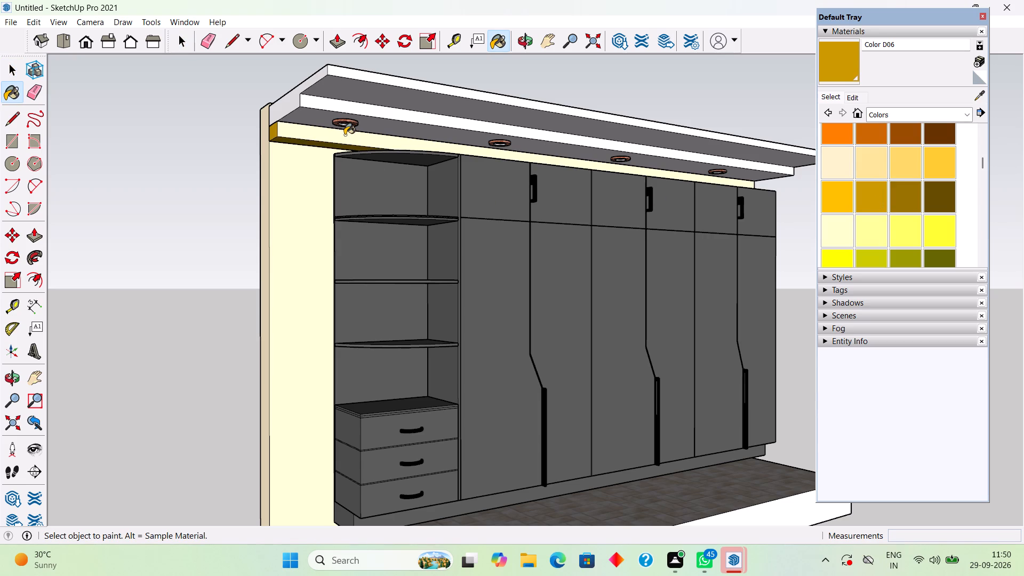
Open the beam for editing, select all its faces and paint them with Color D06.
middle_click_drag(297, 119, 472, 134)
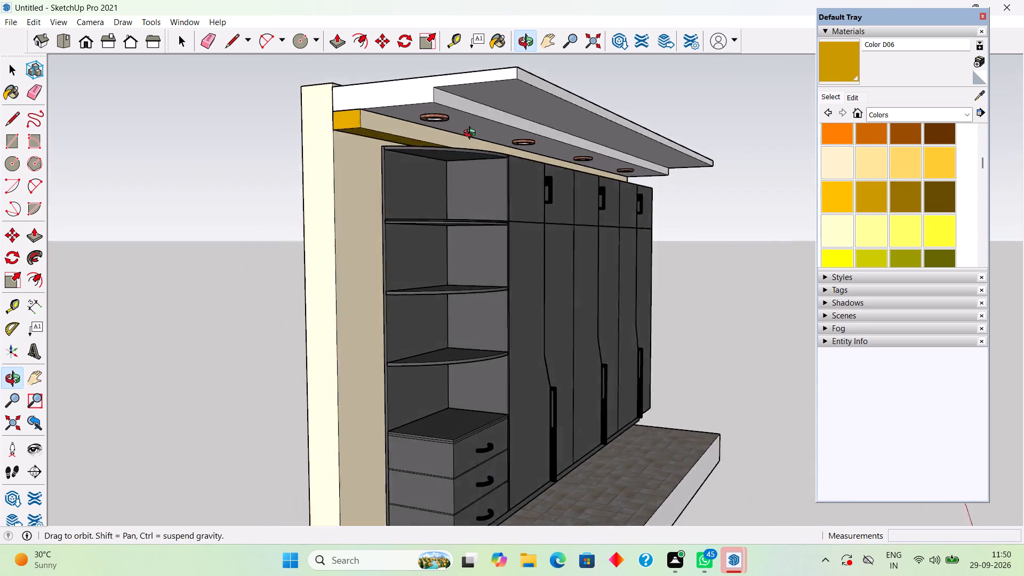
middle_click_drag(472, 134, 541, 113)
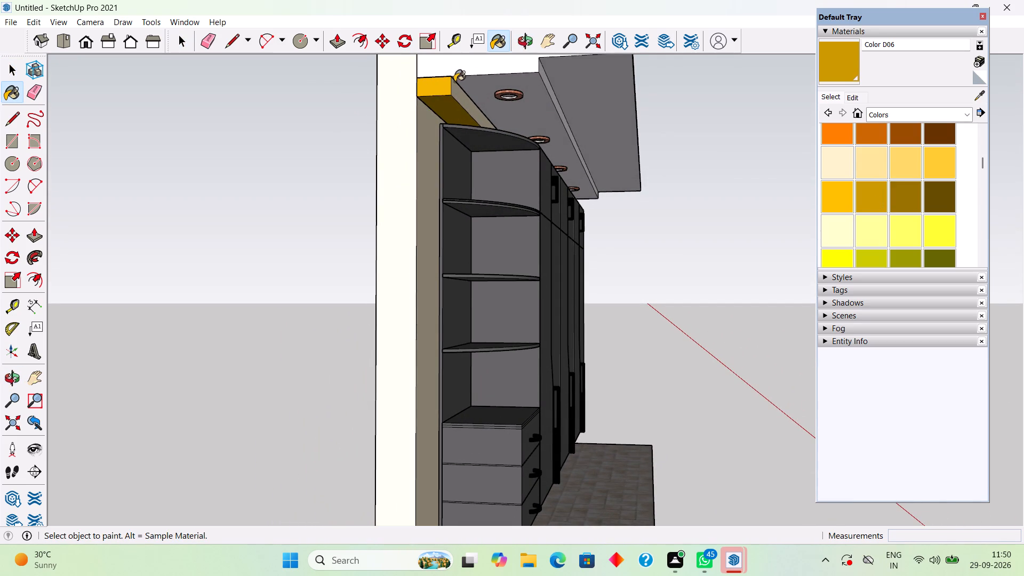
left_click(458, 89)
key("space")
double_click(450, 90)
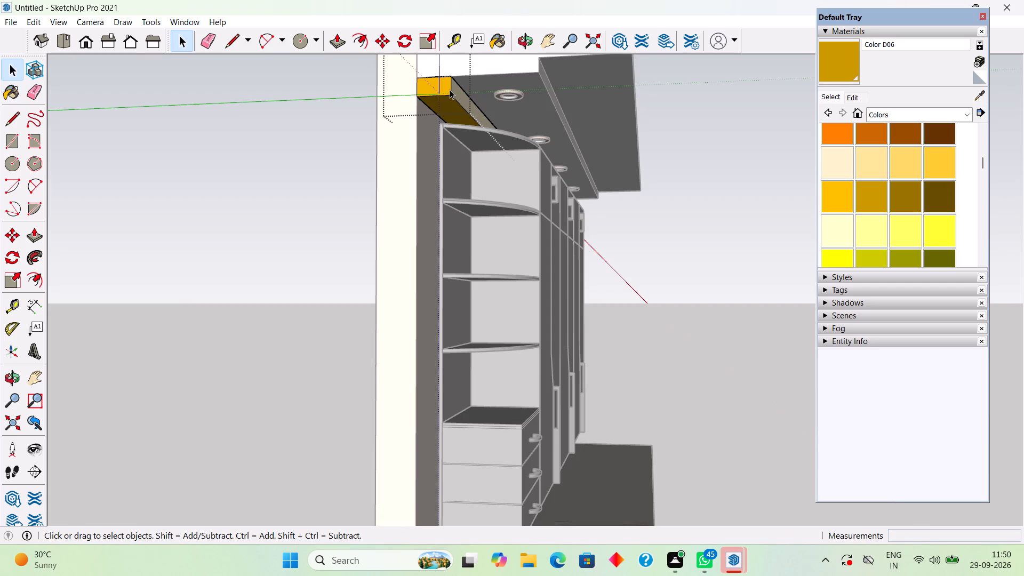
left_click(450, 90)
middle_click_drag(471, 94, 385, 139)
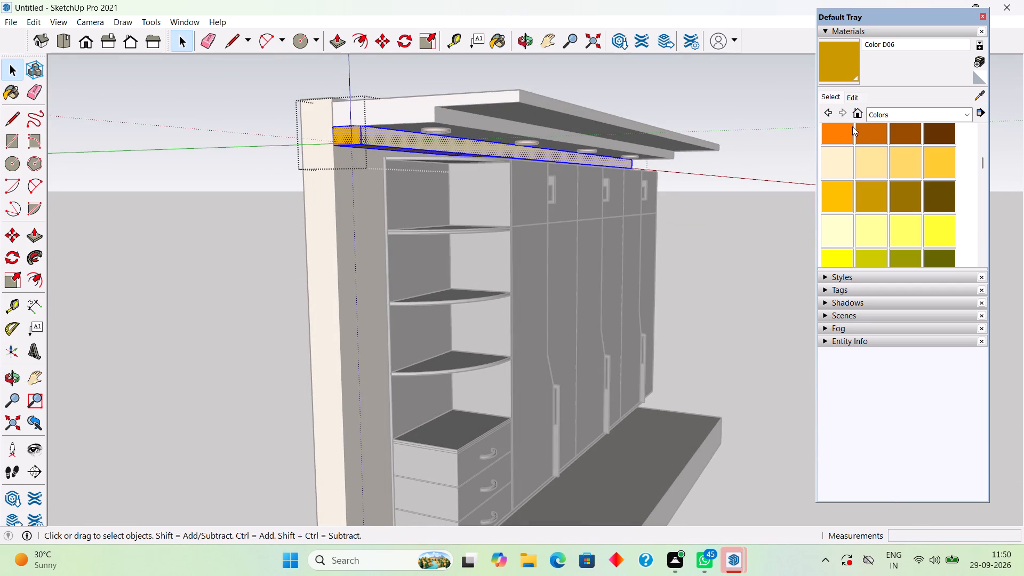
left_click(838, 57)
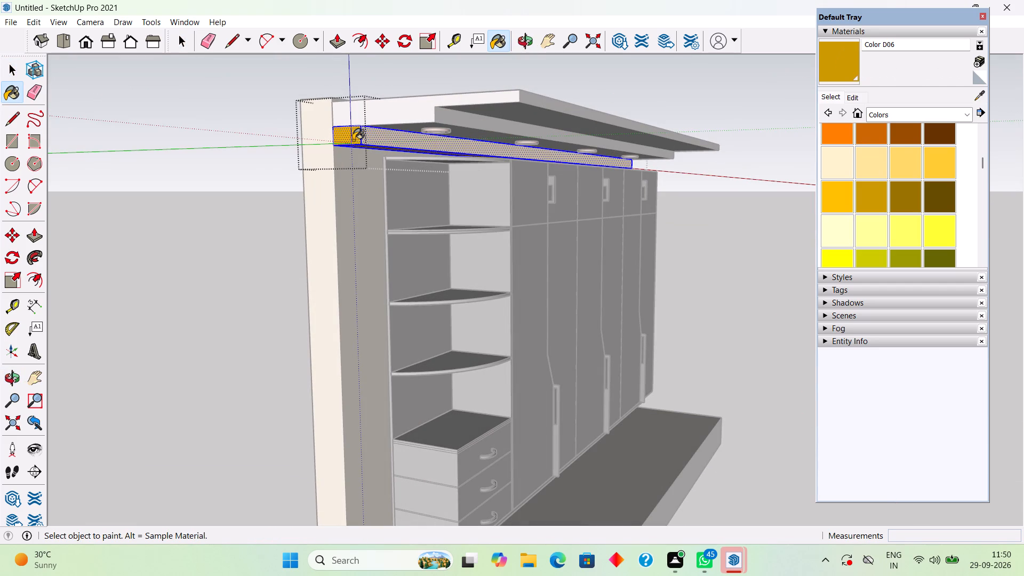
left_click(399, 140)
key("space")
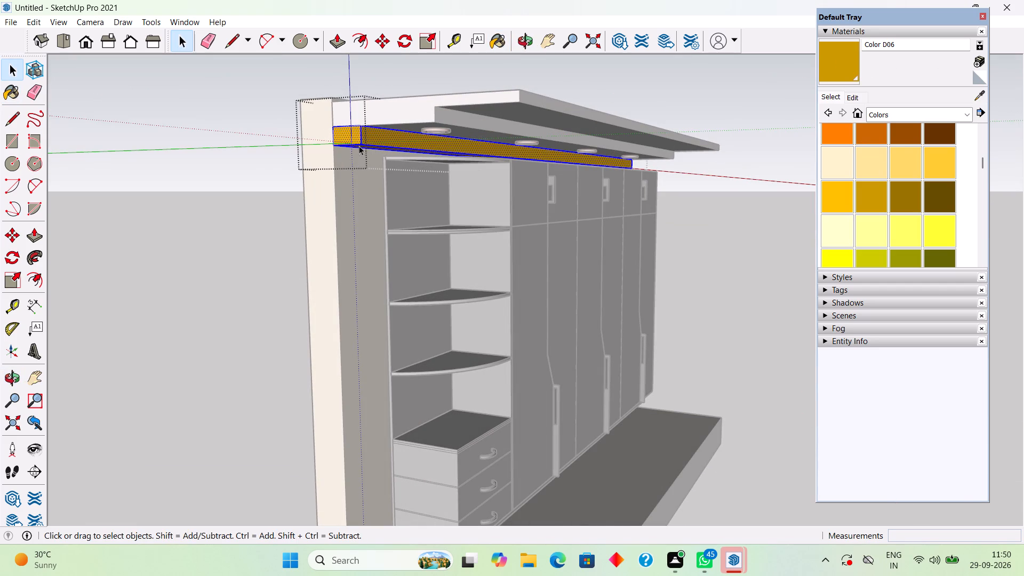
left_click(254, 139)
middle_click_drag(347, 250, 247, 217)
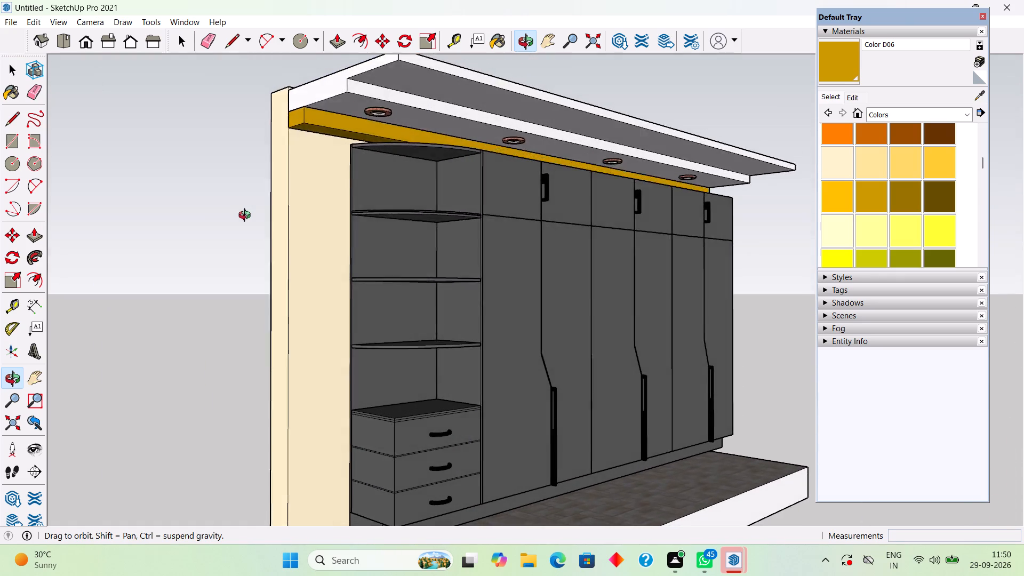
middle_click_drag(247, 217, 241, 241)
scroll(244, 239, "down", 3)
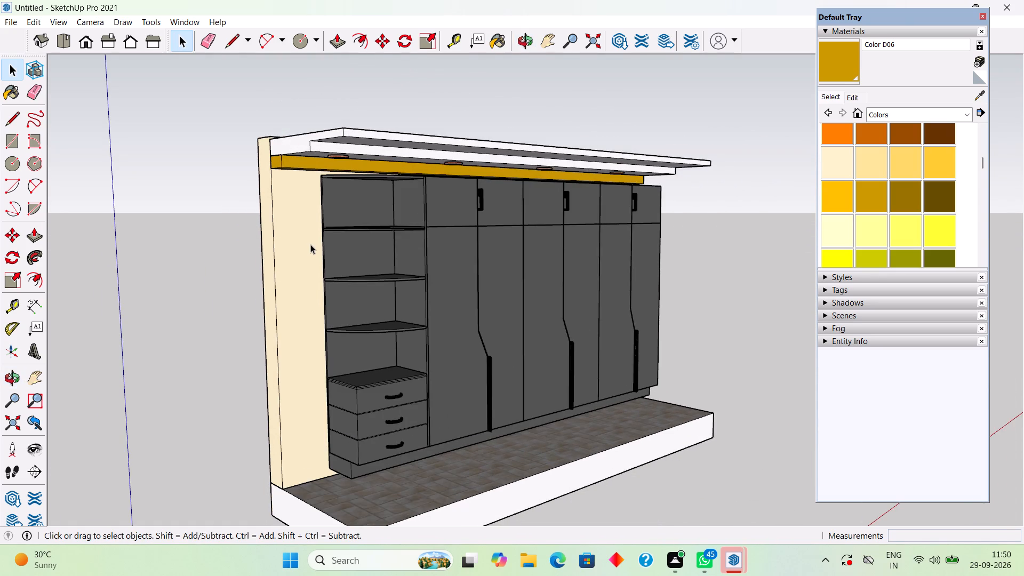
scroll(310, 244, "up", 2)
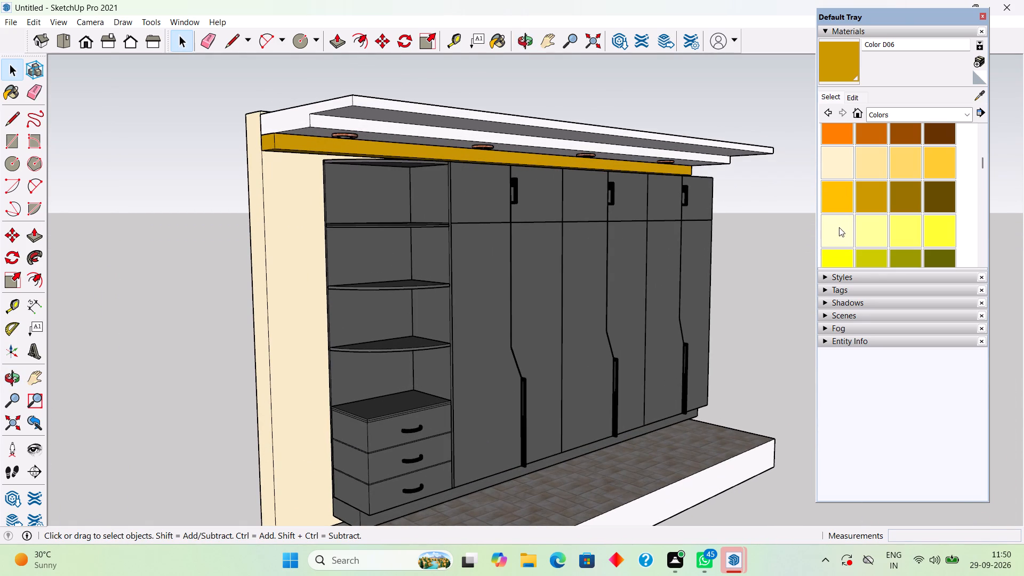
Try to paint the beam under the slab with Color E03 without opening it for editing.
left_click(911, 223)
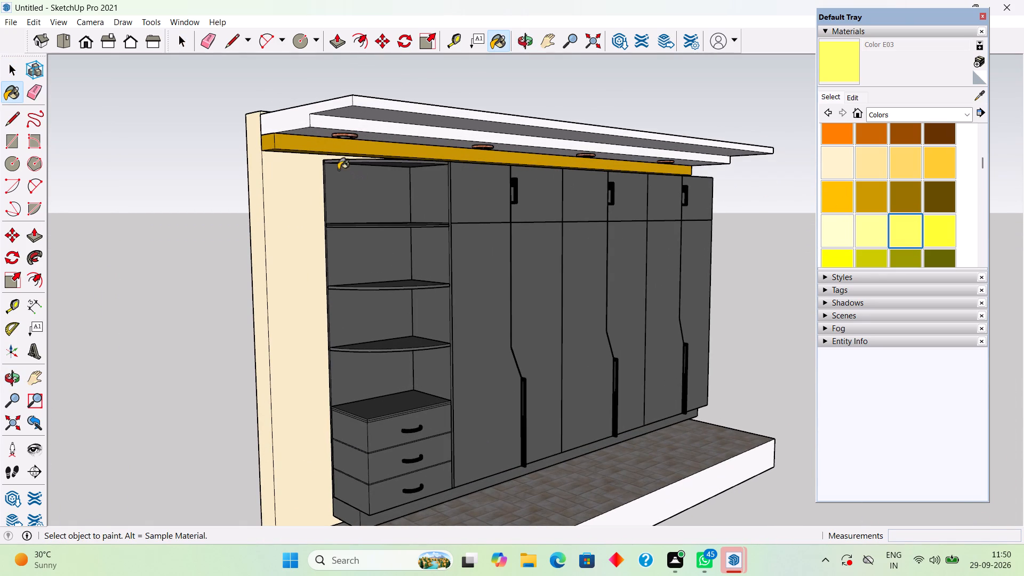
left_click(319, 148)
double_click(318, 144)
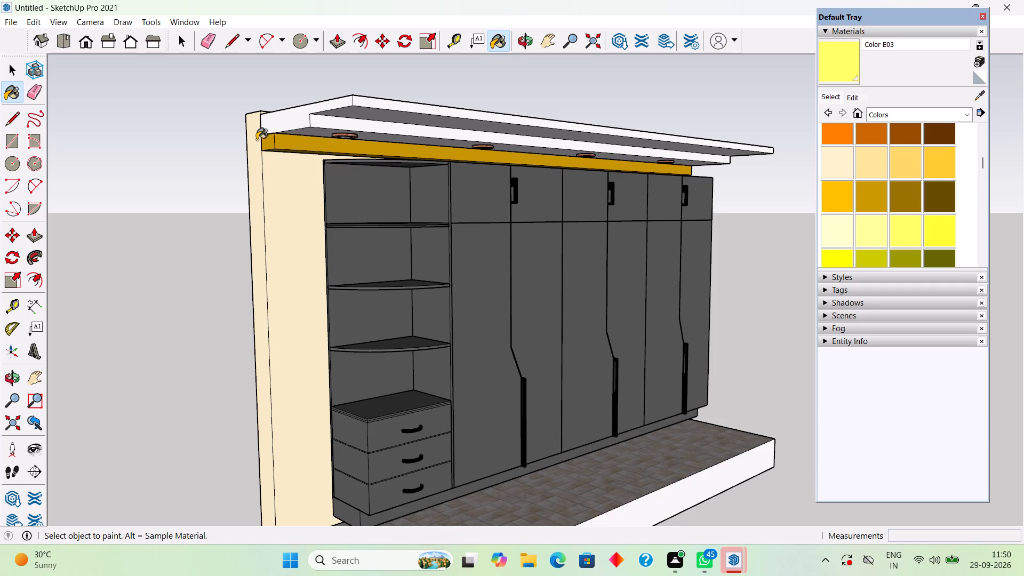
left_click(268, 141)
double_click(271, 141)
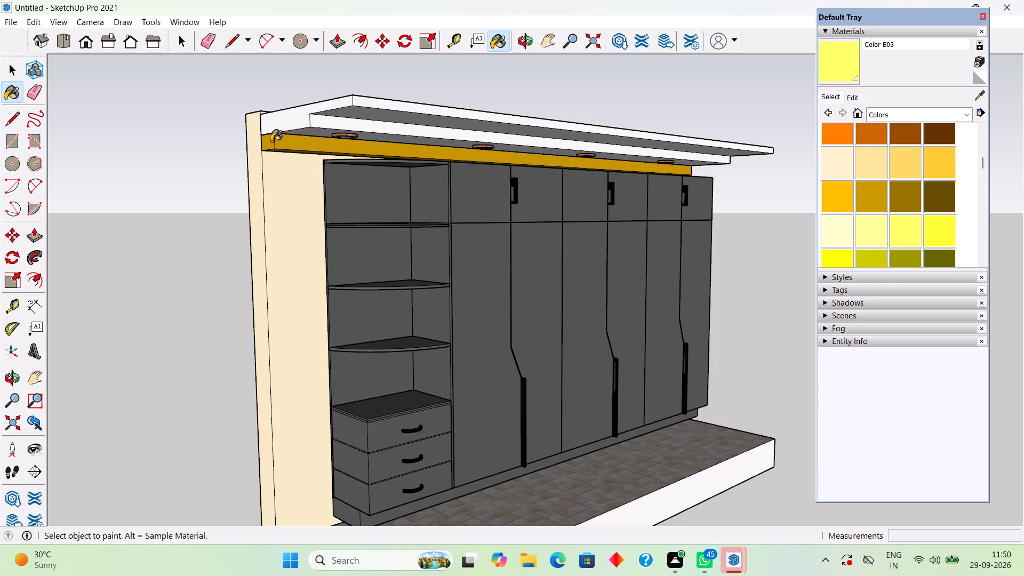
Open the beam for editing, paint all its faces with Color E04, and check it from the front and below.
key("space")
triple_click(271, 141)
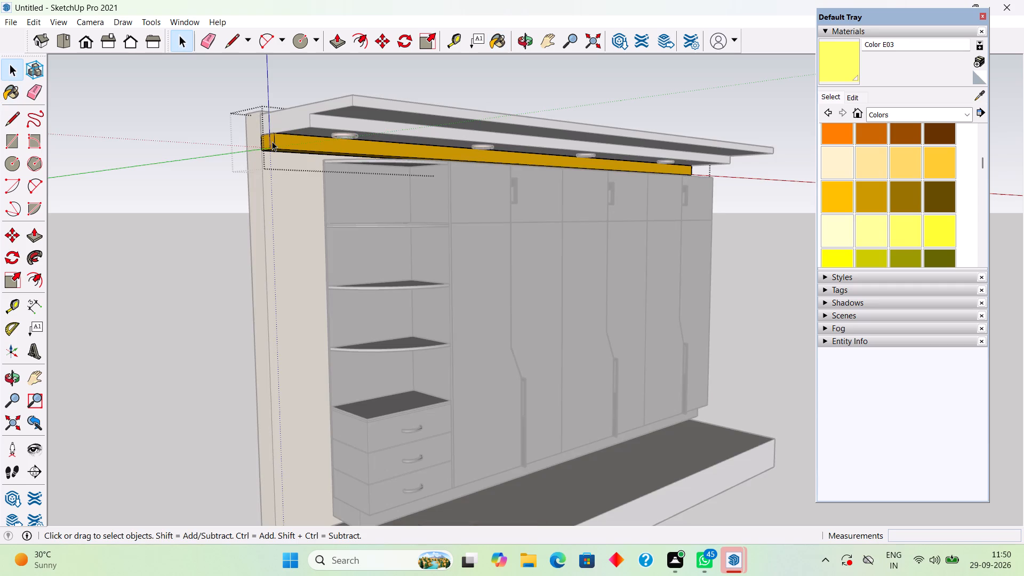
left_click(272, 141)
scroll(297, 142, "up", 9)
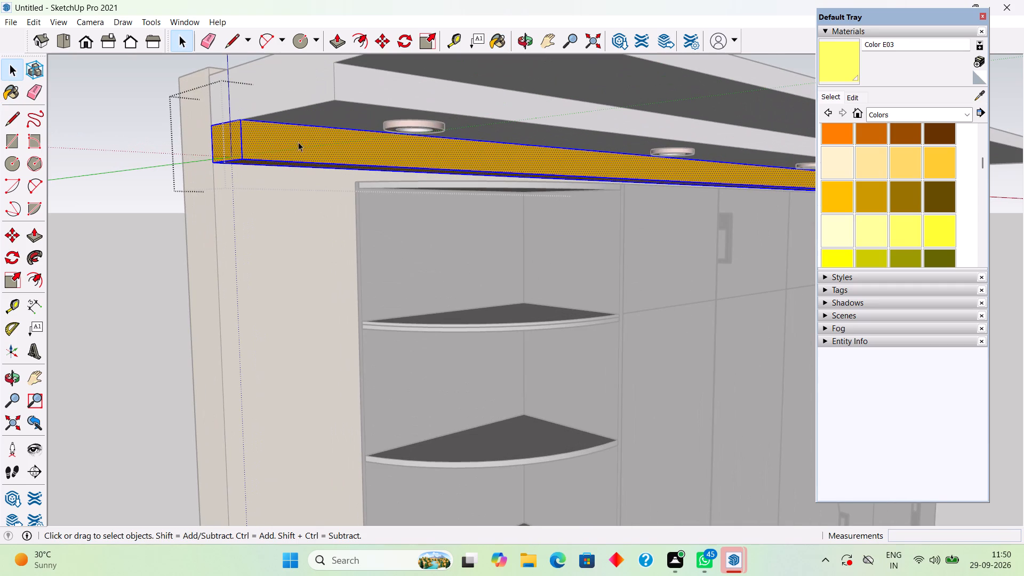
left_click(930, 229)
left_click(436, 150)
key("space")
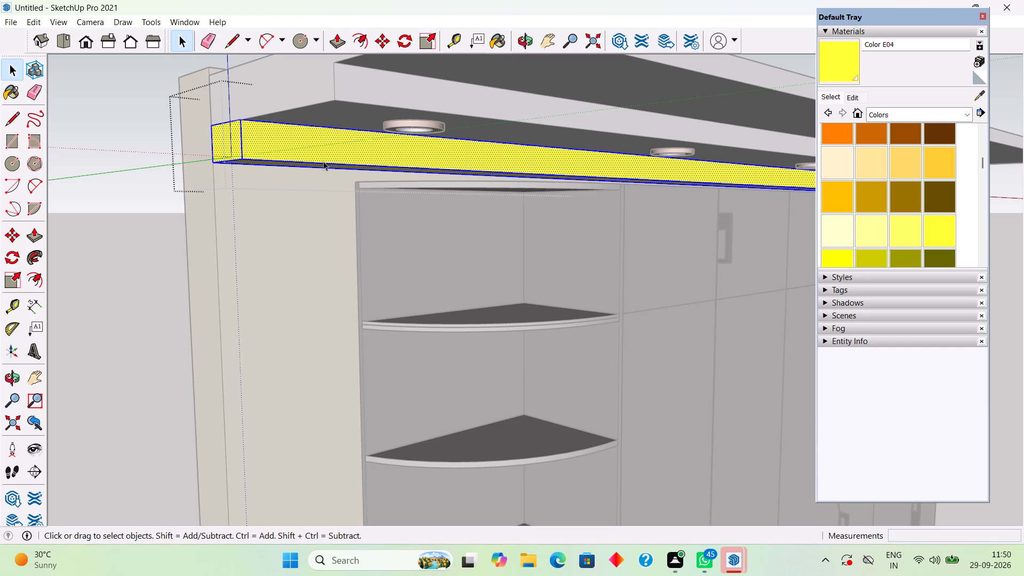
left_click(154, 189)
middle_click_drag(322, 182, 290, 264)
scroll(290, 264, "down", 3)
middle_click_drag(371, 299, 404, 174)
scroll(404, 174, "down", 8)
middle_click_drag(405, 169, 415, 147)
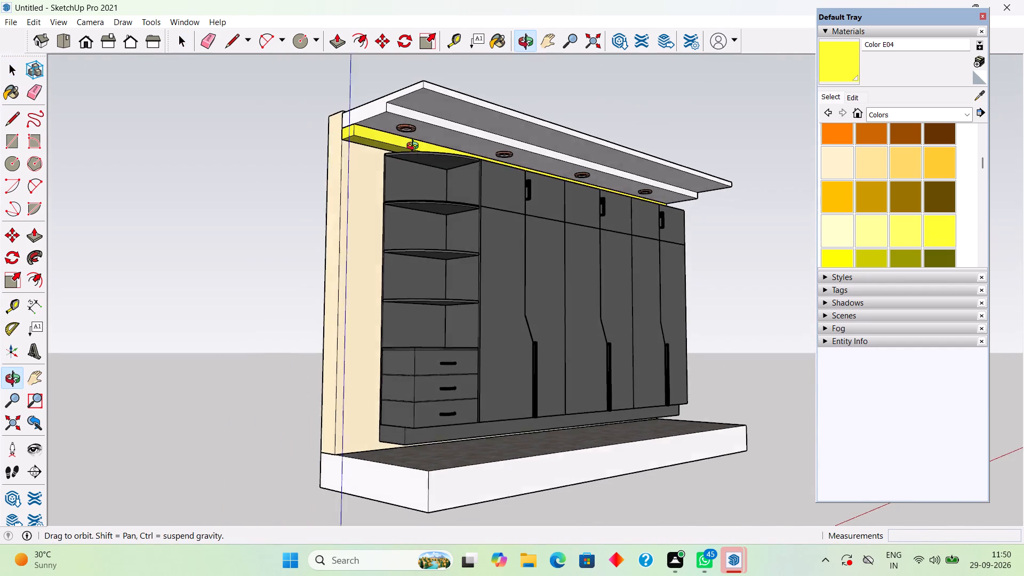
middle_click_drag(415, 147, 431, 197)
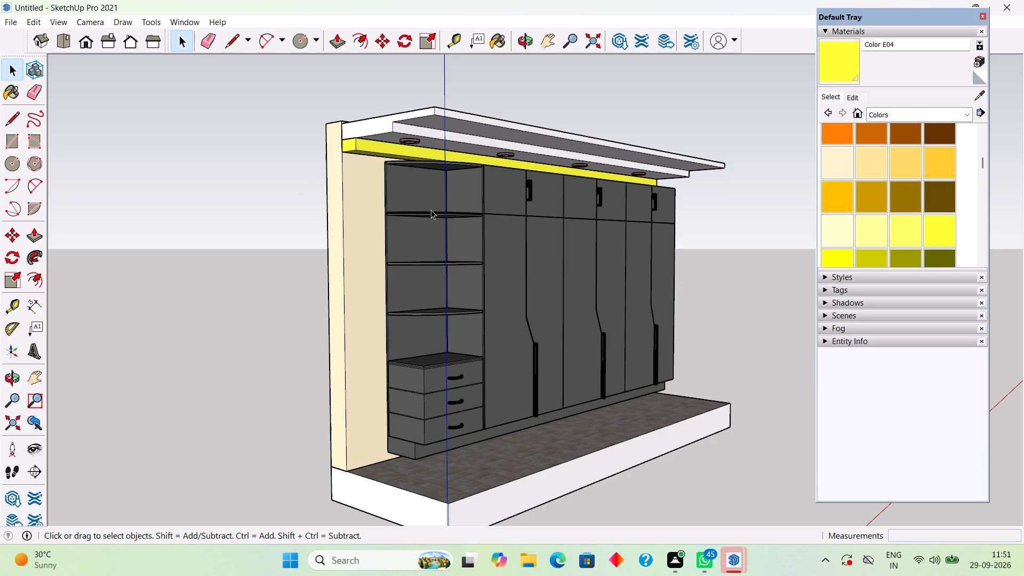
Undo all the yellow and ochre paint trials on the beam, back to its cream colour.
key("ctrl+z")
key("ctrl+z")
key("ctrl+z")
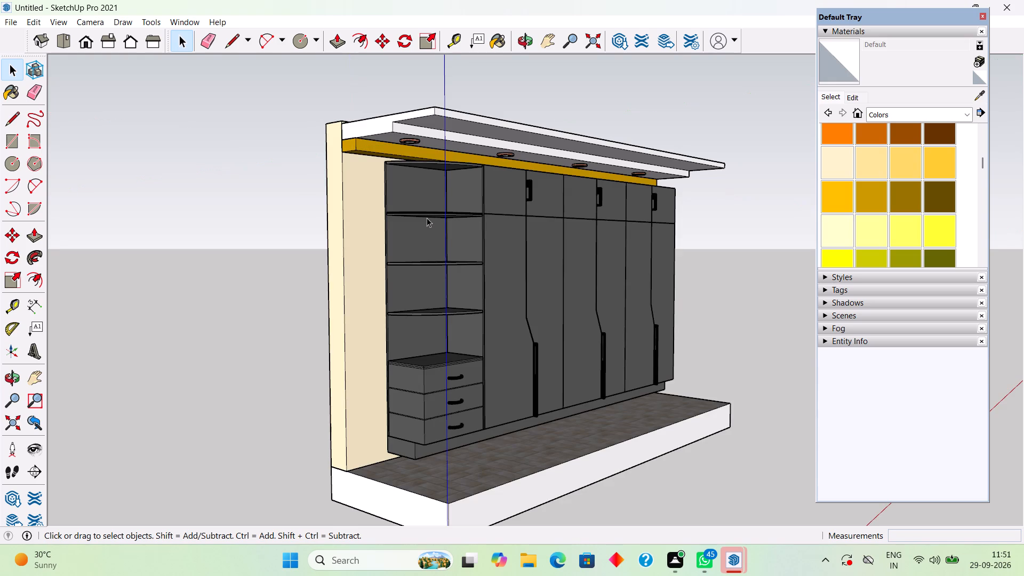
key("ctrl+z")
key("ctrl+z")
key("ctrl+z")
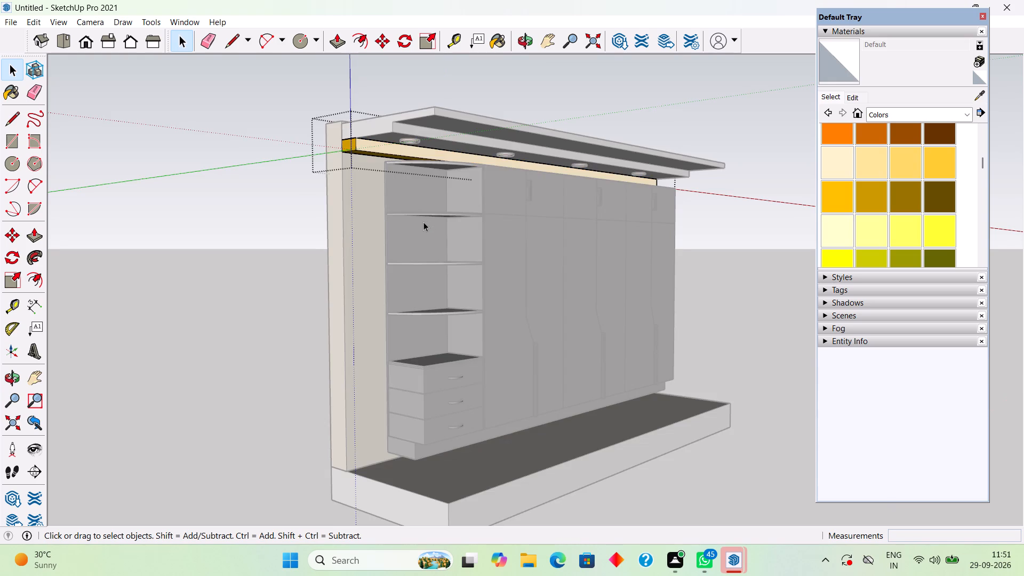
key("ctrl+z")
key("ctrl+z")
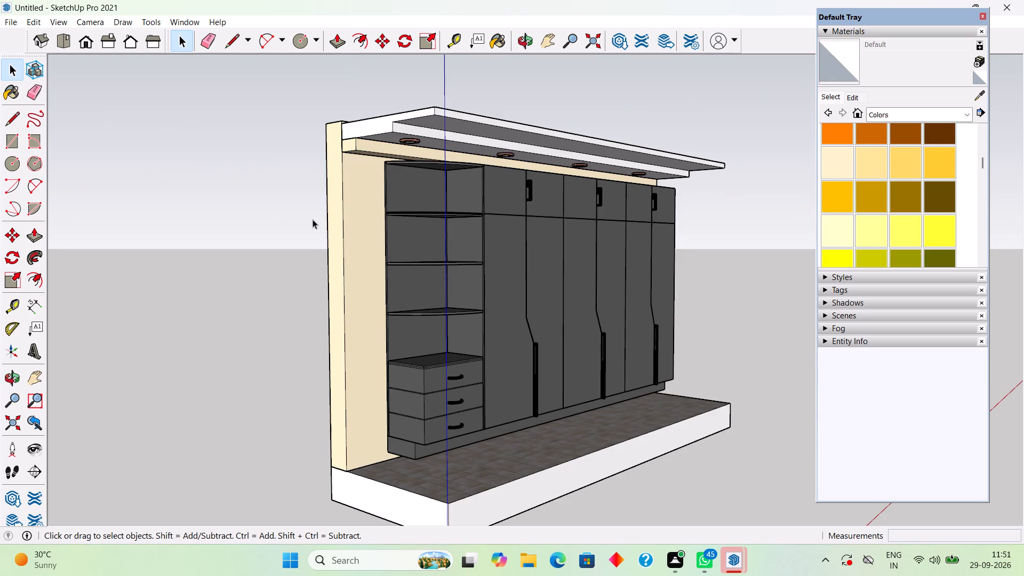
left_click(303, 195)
Examine the wardrobe scene from above, the front and below, including the slab, beam, ceiling lights, shelves and doors.
middle_click_drag(458, 261, 364, 322)
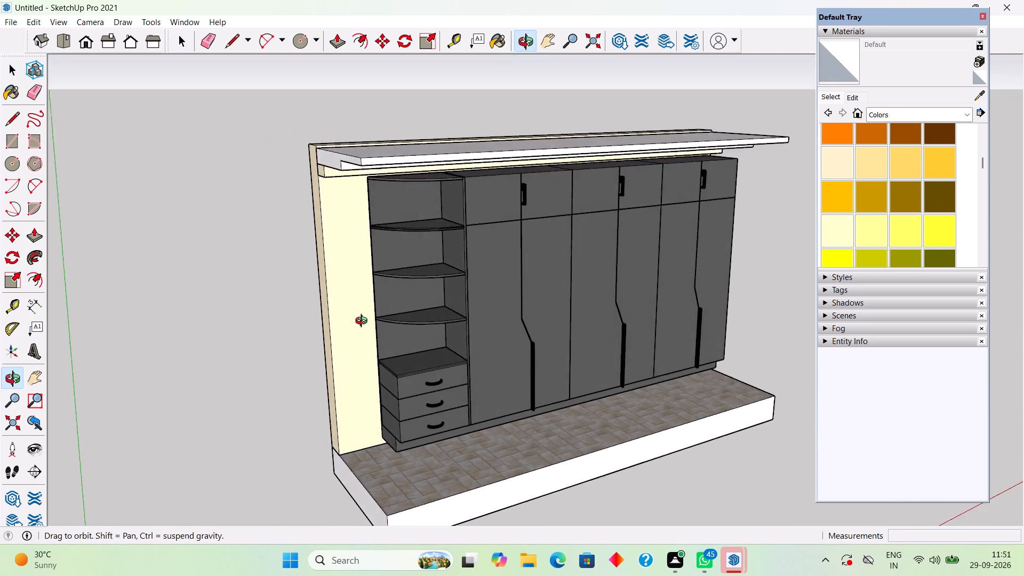
middle_click_drag(364, 322, 363, 320)
scroll(363, 319, "down", 2)
middle_click_drag(463, 405, 440, 350)
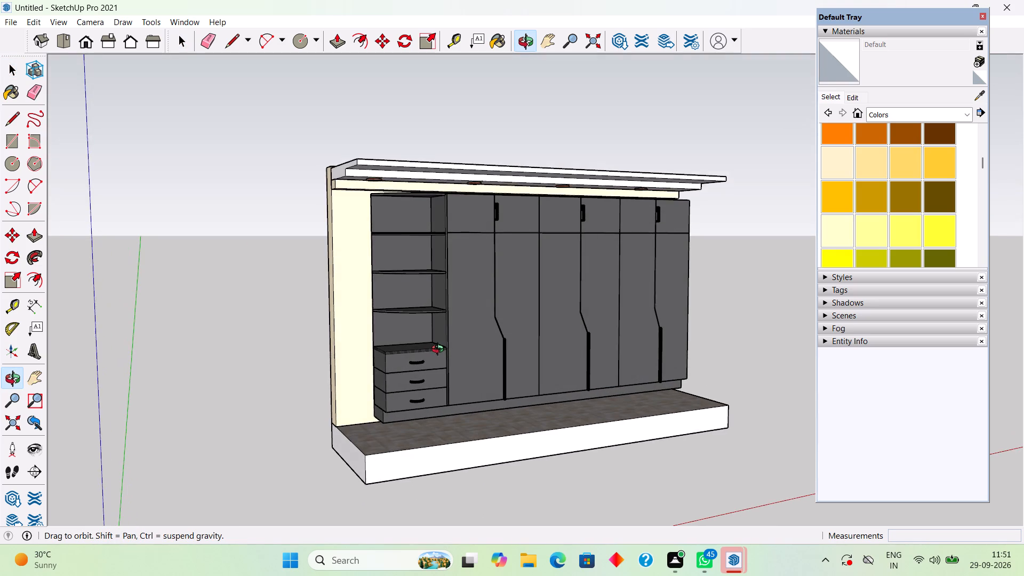
middle_click_drag(440, 350, 436, 350)
scroll(436, 350, "up", 4)
scroll(436, 350, "down", 3)
middle_click_drag(508, 327, 491, 284)
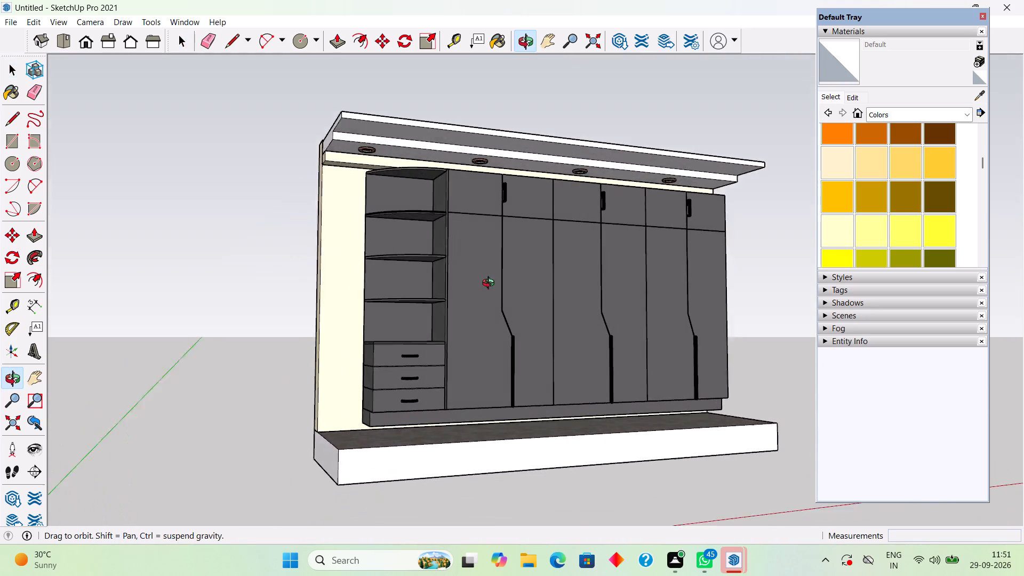
middle_click_drag(491, 284, 516, 297)
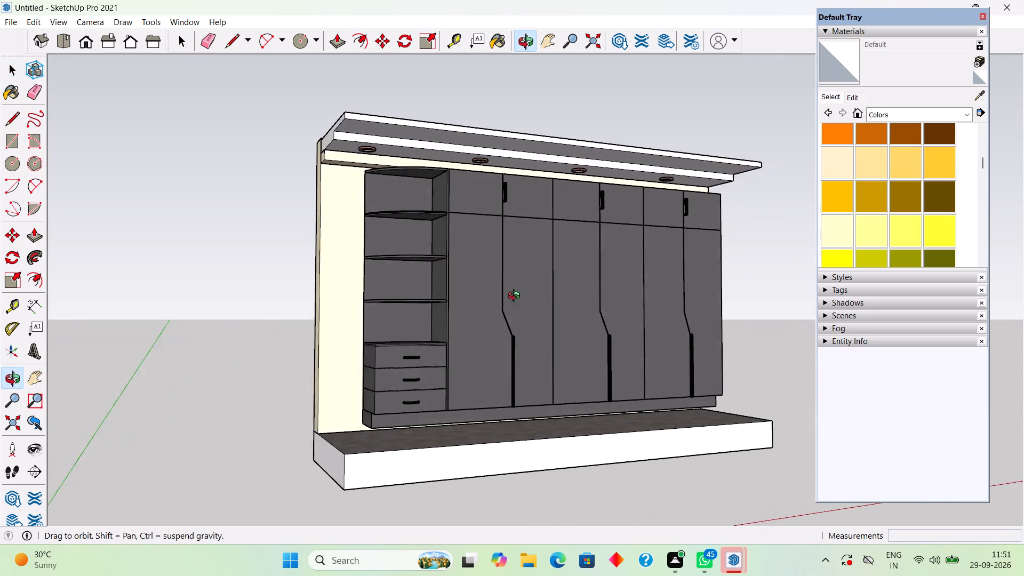
middle_click_drag(516, 297, 559, 290)
scroll(559, 290, "up", 2)
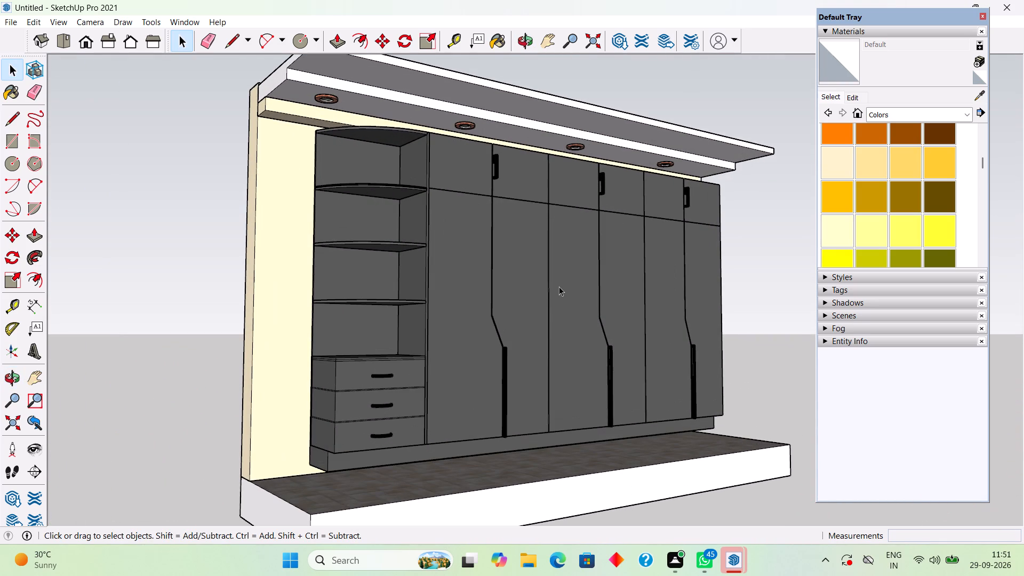
scroll(559, 286, "down", 2)
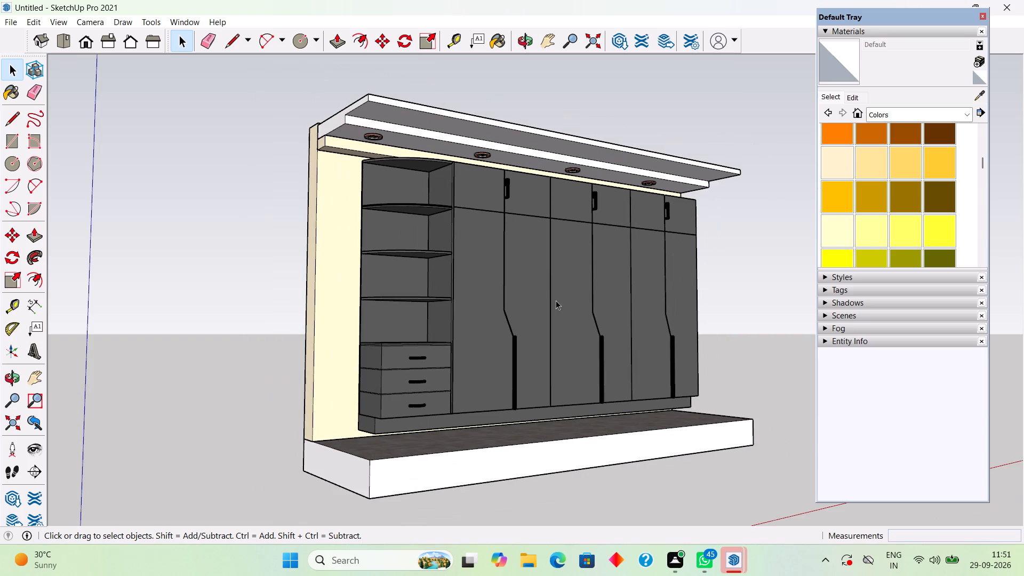
scroll(570, 314, "up", 2)
scroll(573, 316, "down", 2)
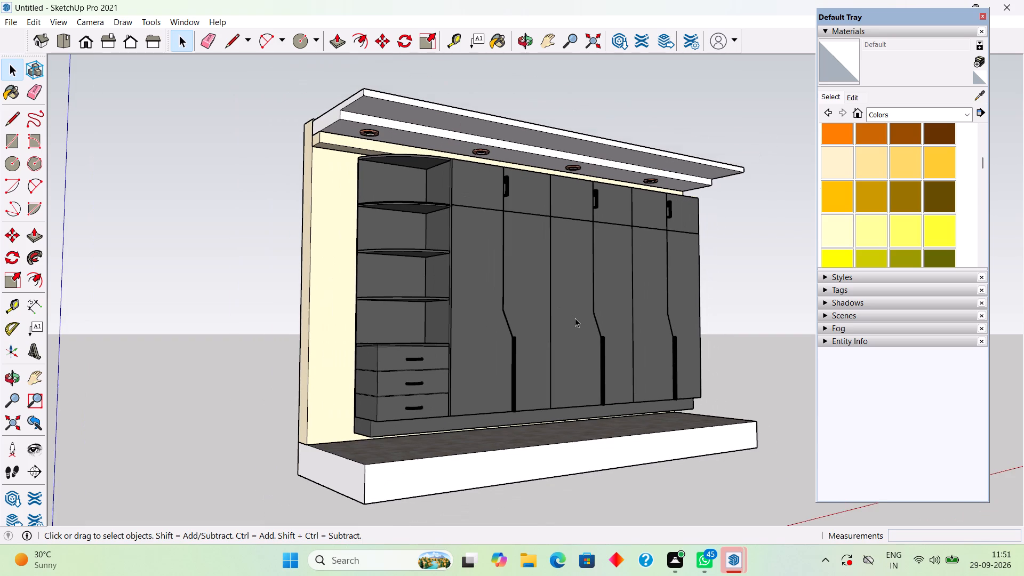
scroll(575, 318, "up", 1)
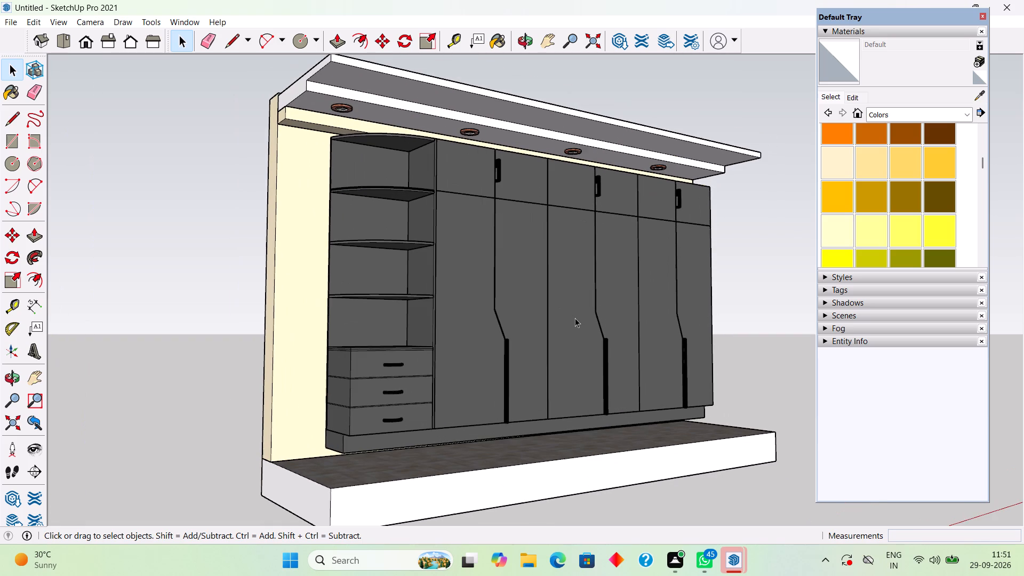
scroll(575, 318, "down", 1)
scroll(575, 318, "up", 1)
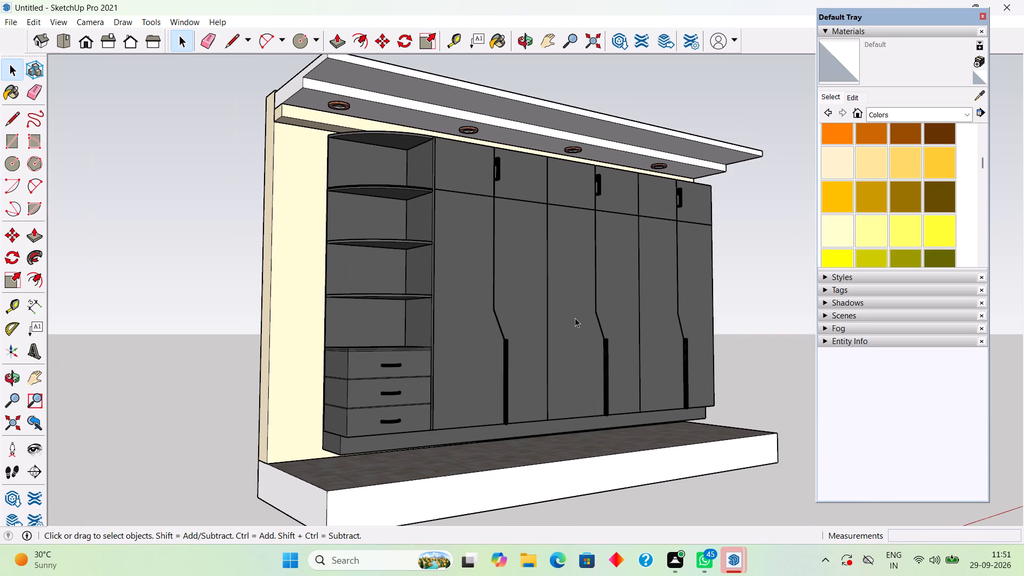
middle_click_drag(572, 326, 570, 295)
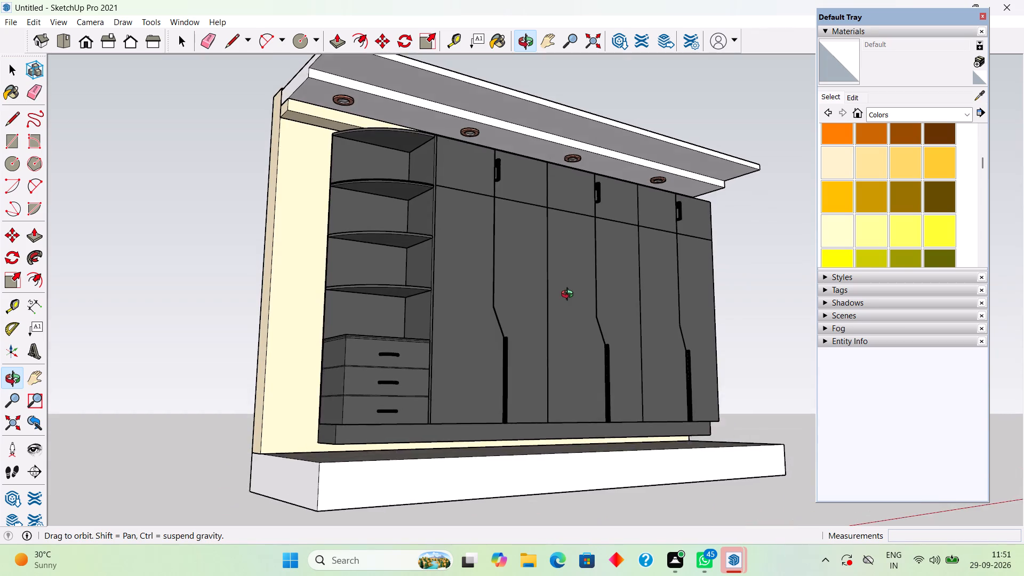
Examine the finished wardrobe scene from the side, front and slightly below, checking the shelves, doors, slab, lights and floor.
middle_click_drag(570, 295, 700, 298)
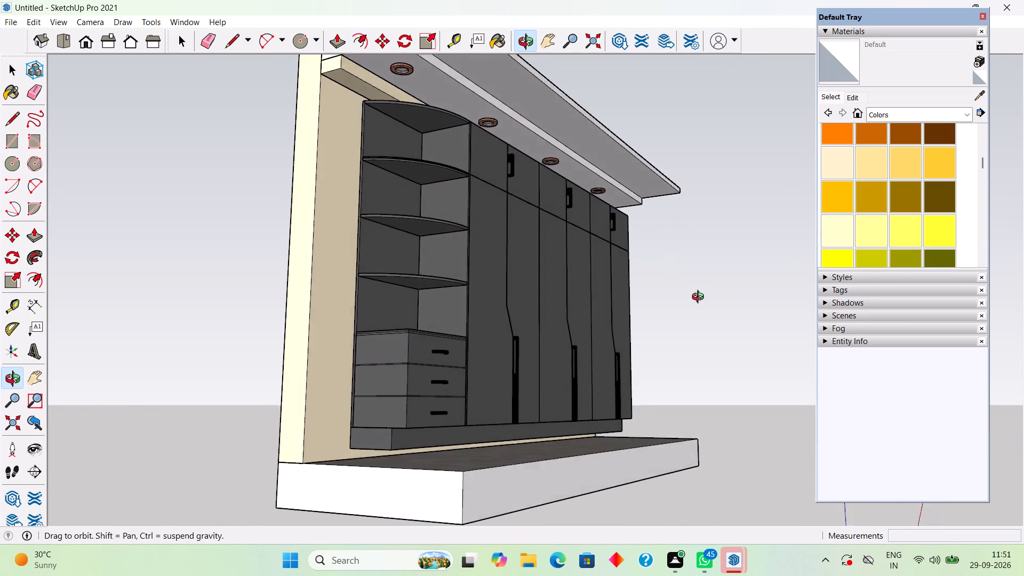
middle_click_drag(700, 298, 455, 388)
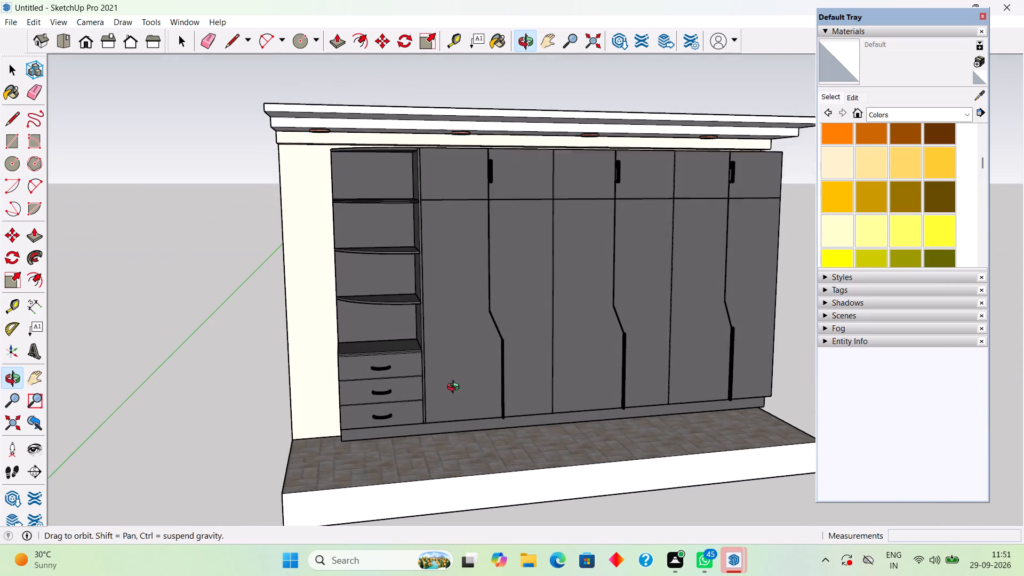
middle_click_drag(455, 388, 455, 392)
scroll(455, 392, "up", 1)
scroll(455, 392, "down", 1)
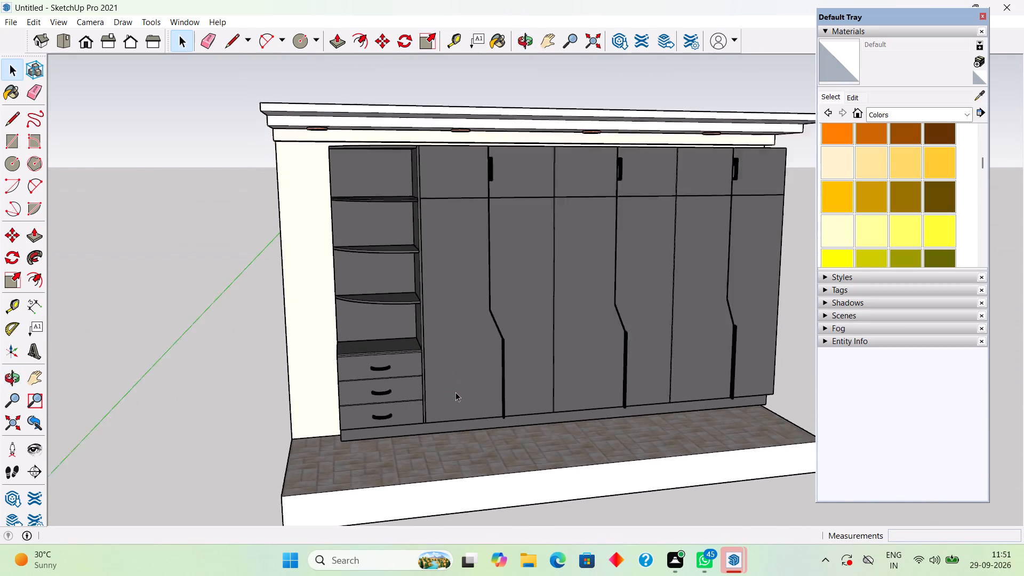
scroll(455, 392, "down", 1)
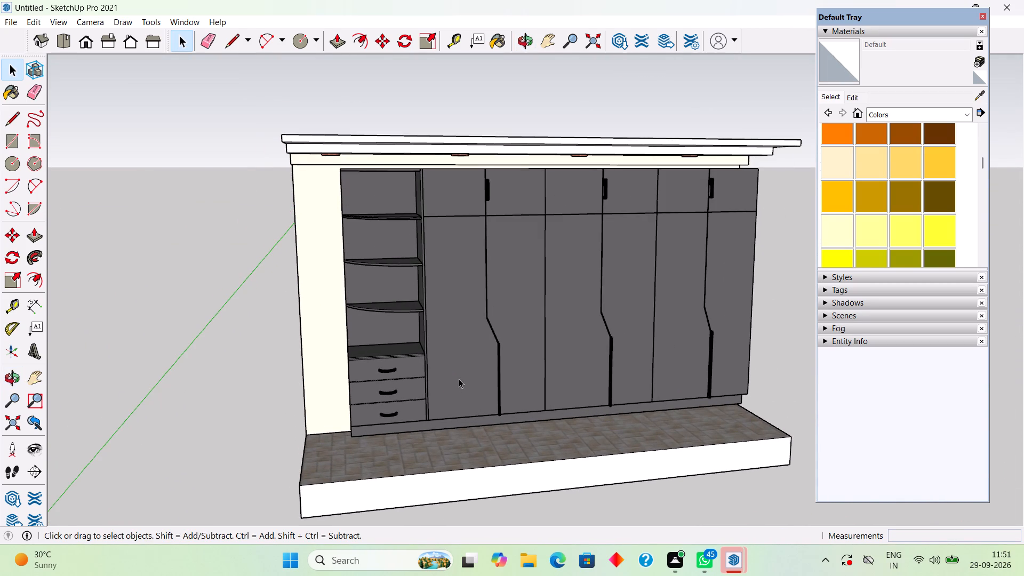
scroll(459, 379, "down", 1)
middle_click_drag(453, 353, 403, 335)
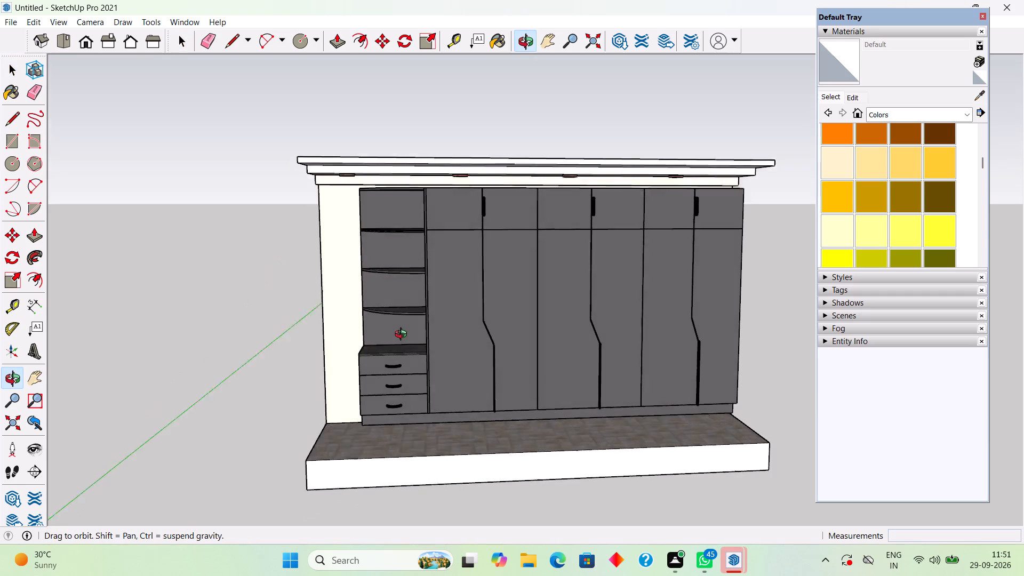
middle_click_drag(403, 335, 582, 285)
scroll(582, 285, "up", 1)
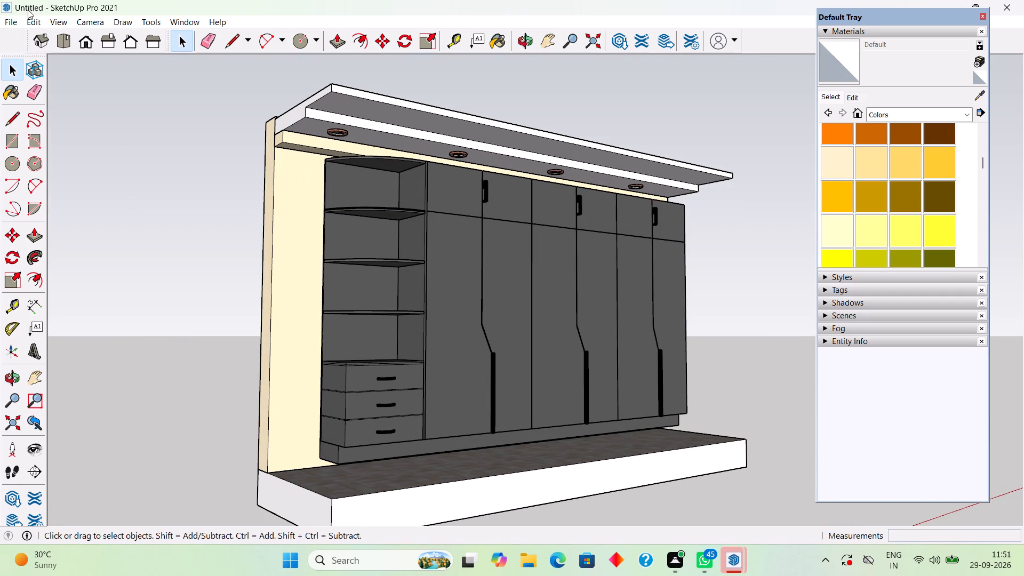
Save the model in the Documents folder as a SketchUp model named wardrobe.
left_click(13, 21)
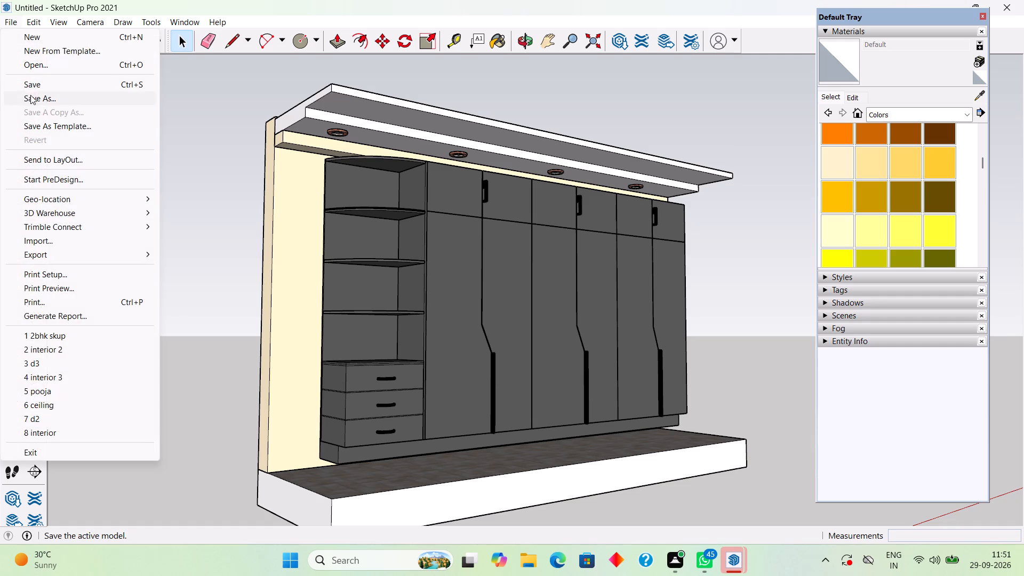
left_click(31, 95)
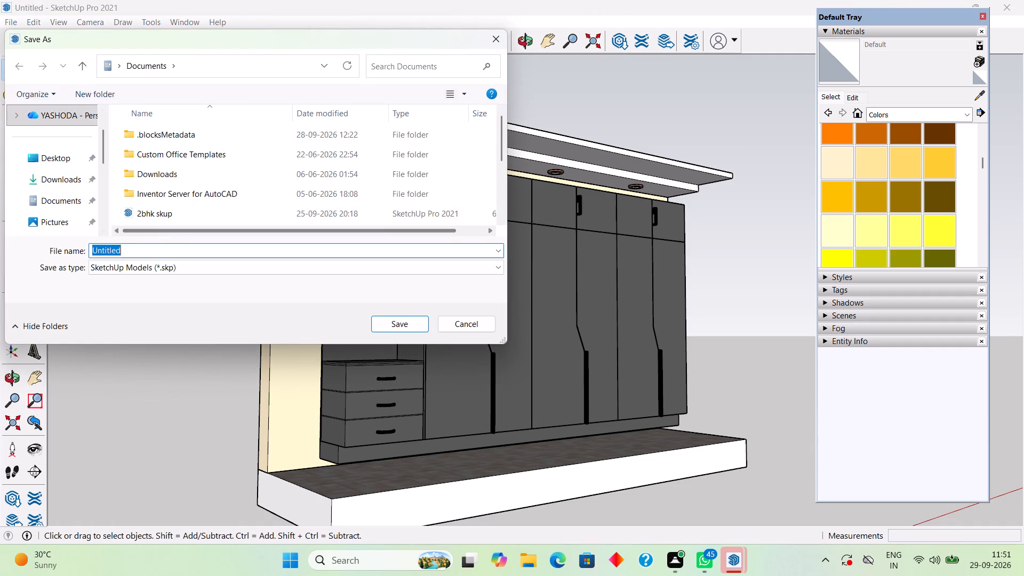
left_click(166, 250)
key("BackSpace")
key("BackSpace")
key("BackSpace")
key("BackSpace")
key("BackSpace")
key("BackSpace")
key("BackSpace")
key("BackSpace")
key("BackSpace")
key("BackSpace")
key("BackSpace")
key("BackSpace")
key("BackSpace")
key("BackSpace")
key("BackSpace")
key("BackSpace")
key("BackSpace")
key("BackSpace")
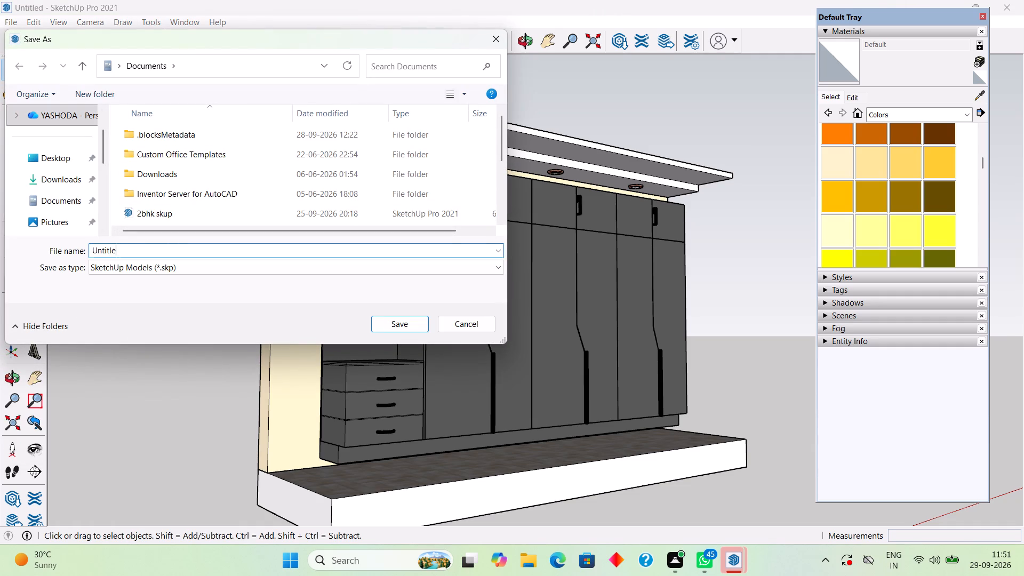
key("w")
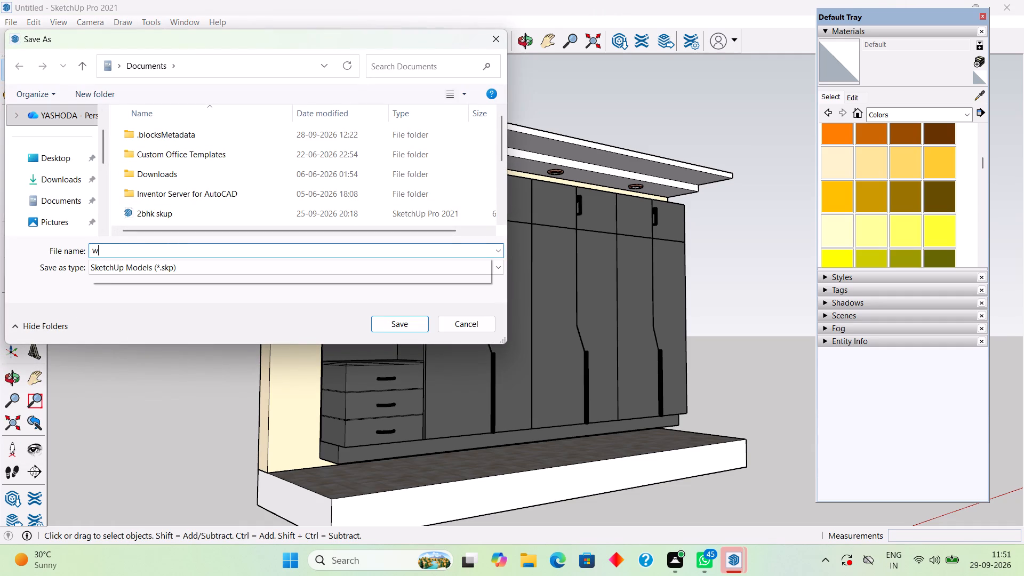
type("ord")
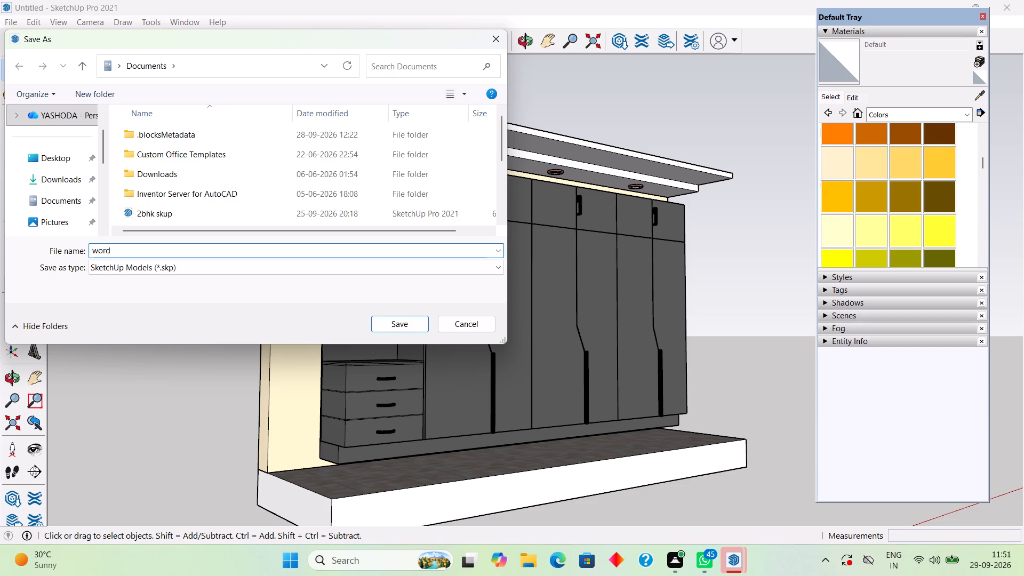
type("rop")
key("e")
key("BackSpace")
key("BackSpace")
key("BackSpace")
key("BackSpace")
key("BackSpace")
key("BackSpace")
key("BackSpace")
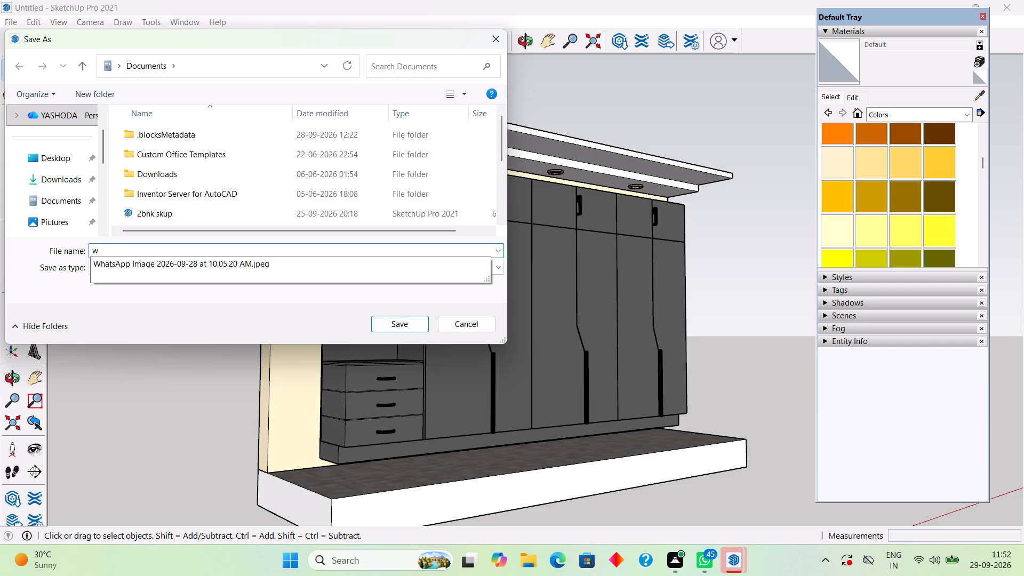
type("ar")
type("dr")
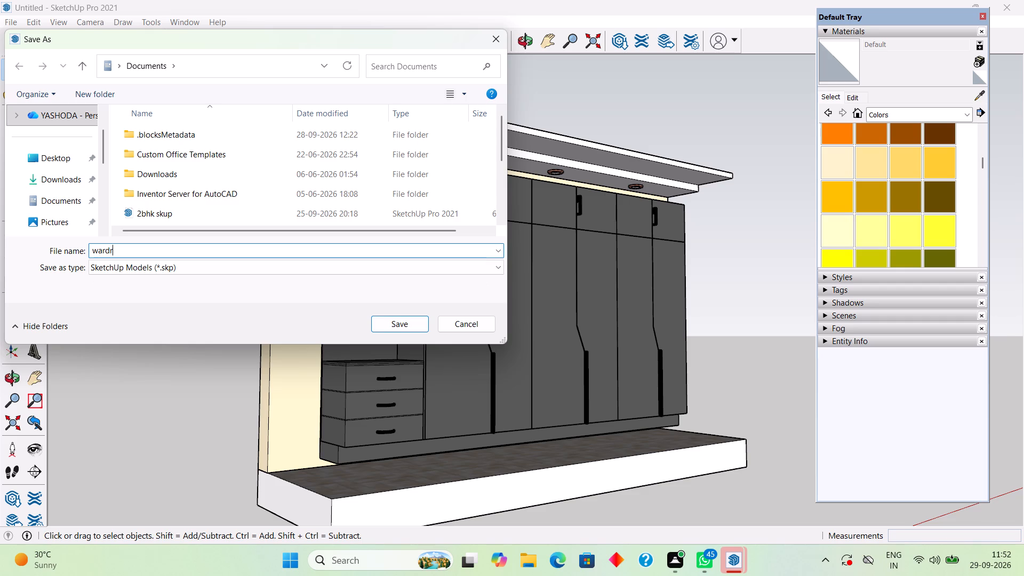
key("o")
type("be")
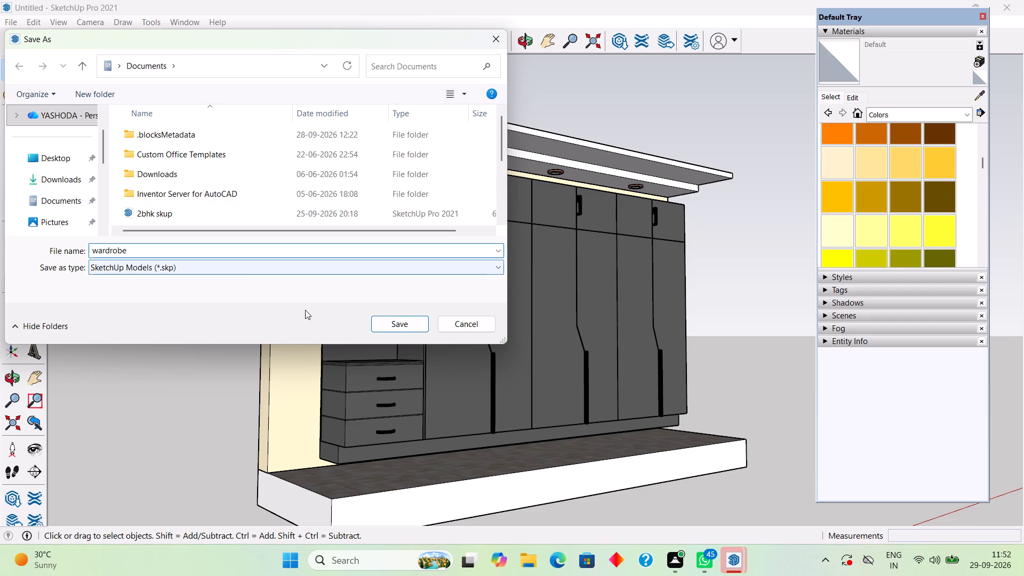
left_click(413, 327)
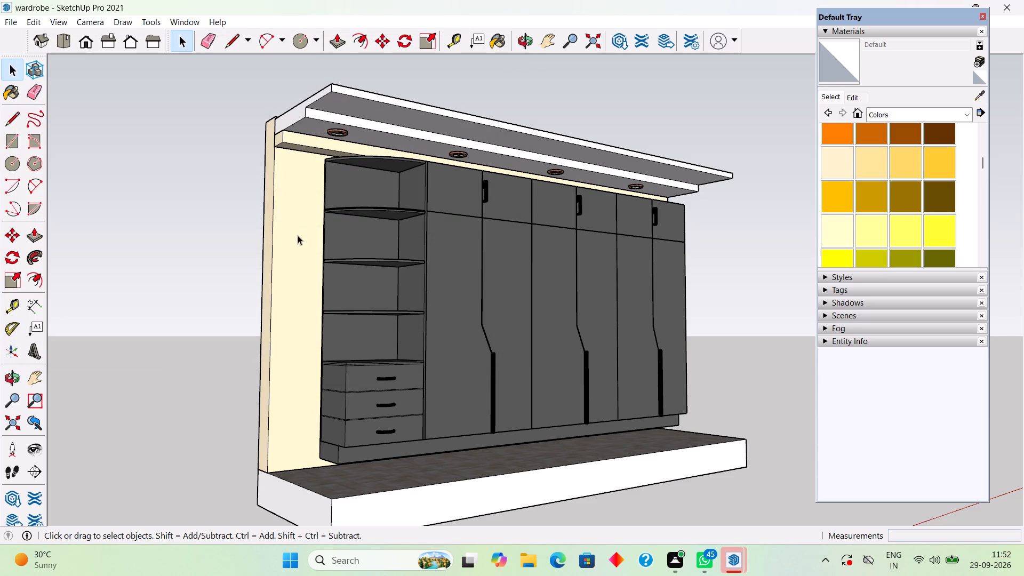
Close the Default Tray beside the wardrobe model.
left_click(985, 15)
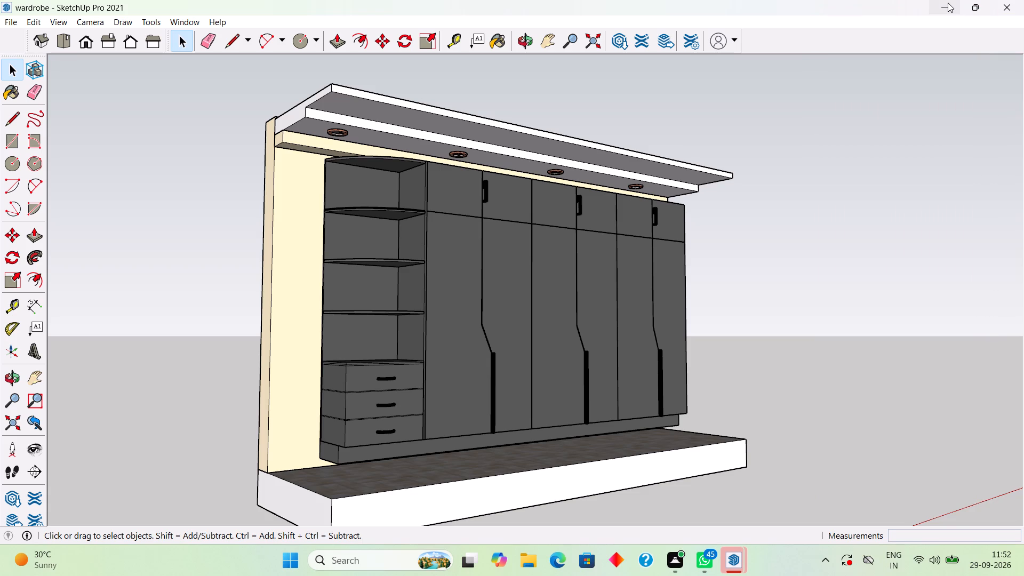
Minimise the wardrobe model window and close the Welcome to SketchUp window behind it.
left_click(948, 6)
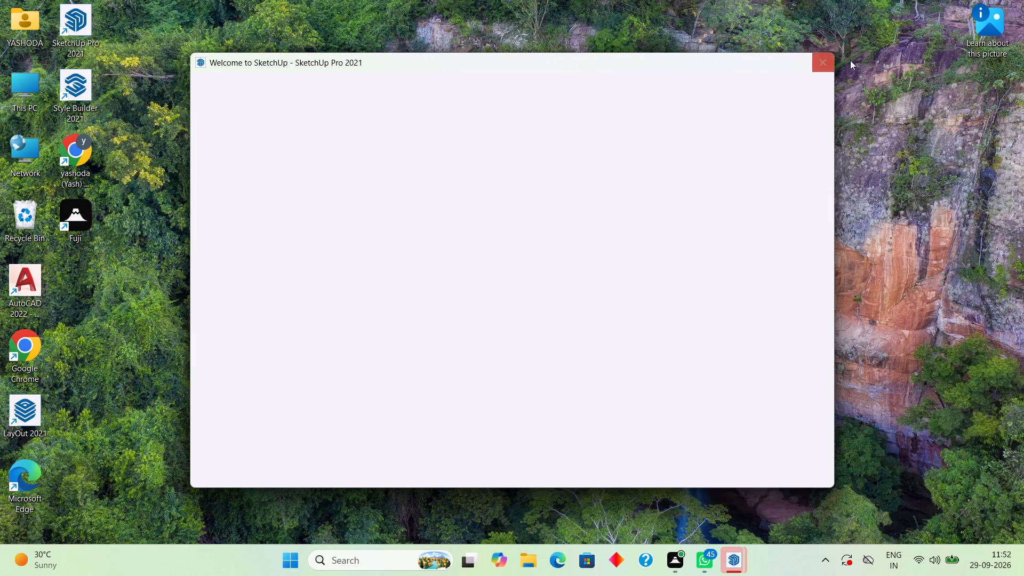
left_click(831, 61)
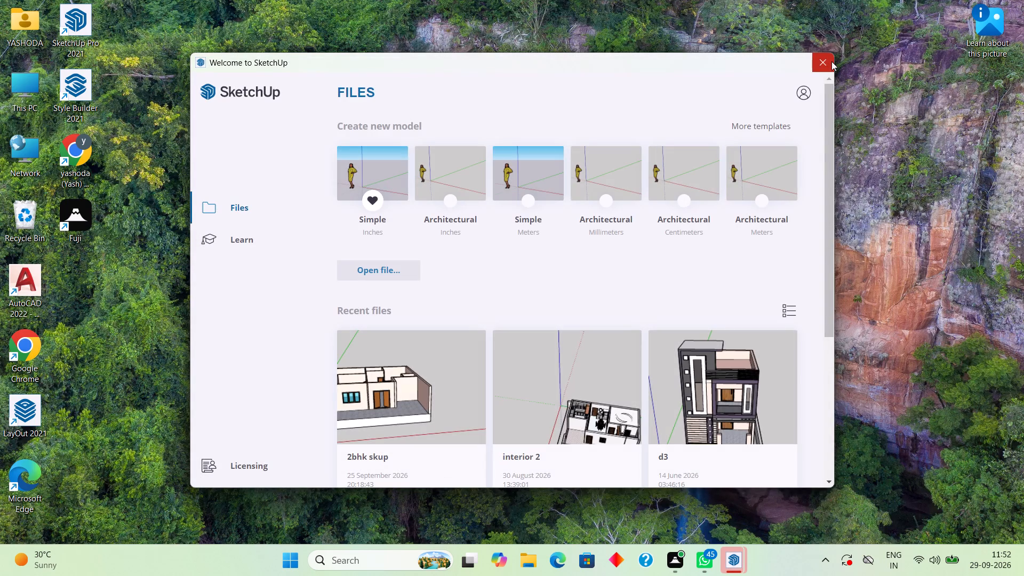
left_click(831, 61)
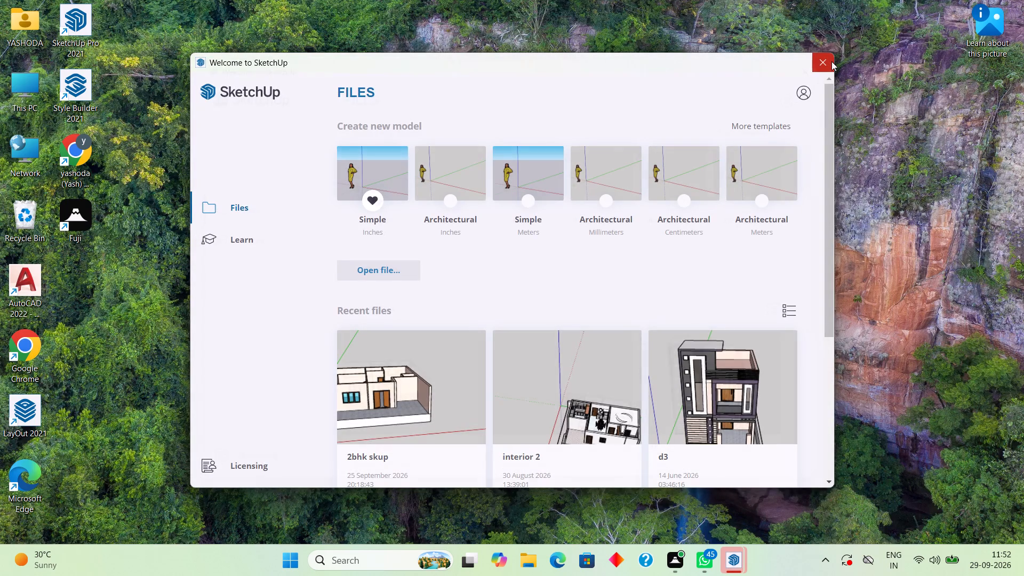